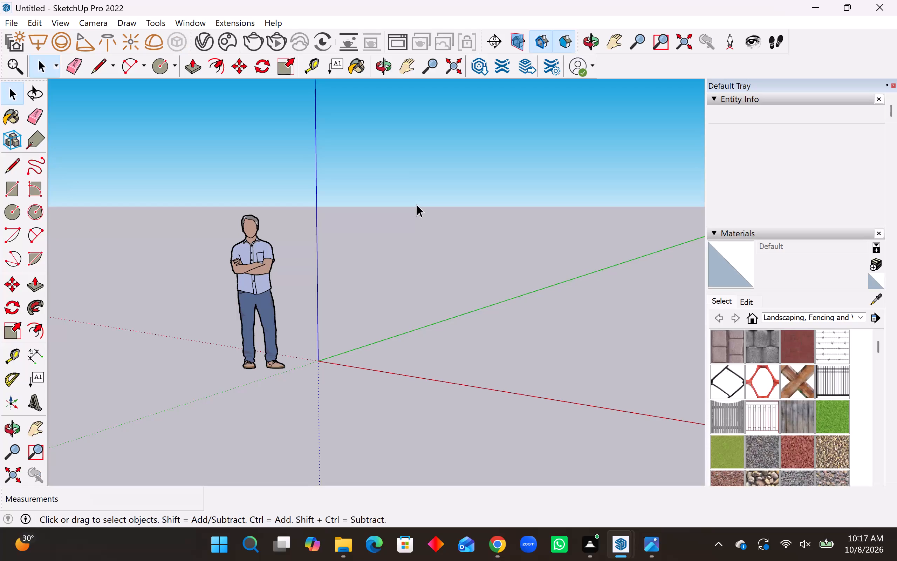
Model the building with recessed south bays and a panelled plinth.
Delete the default standing person figure beside the origin.
click(256, 280)
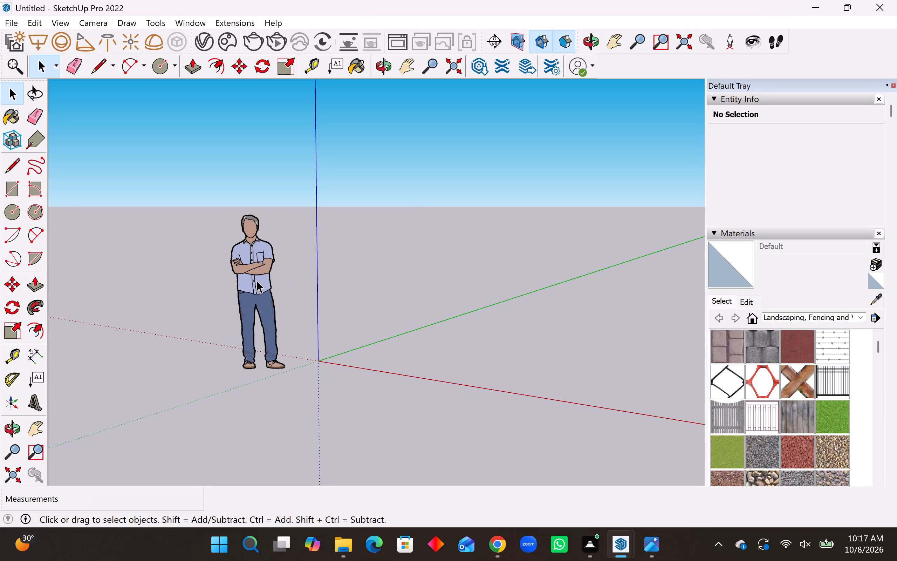
key(Delete)
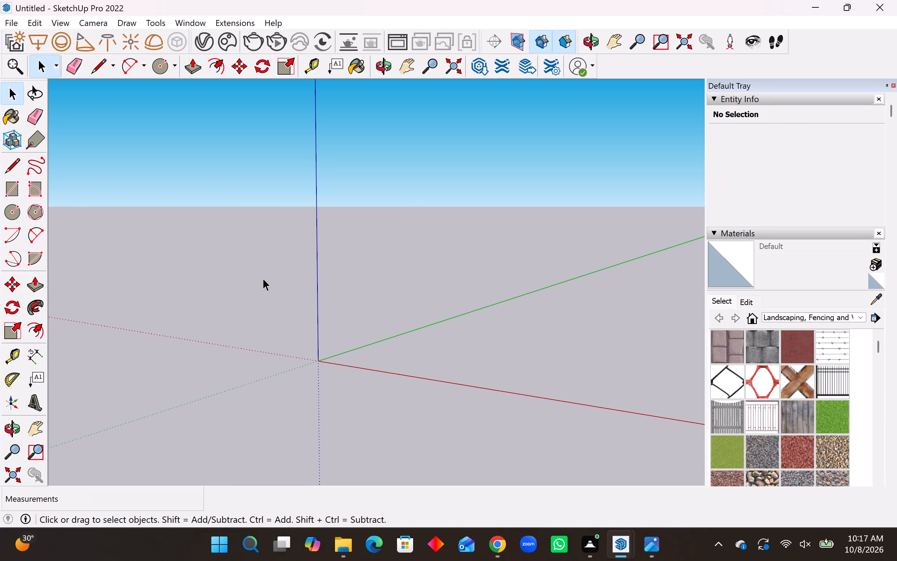
Draw a 100' by 100' rectangle flat on the ground in the empty area away from the origin.
scroll(122, 381, down, 20)
scroll(122, 381, down, 4)
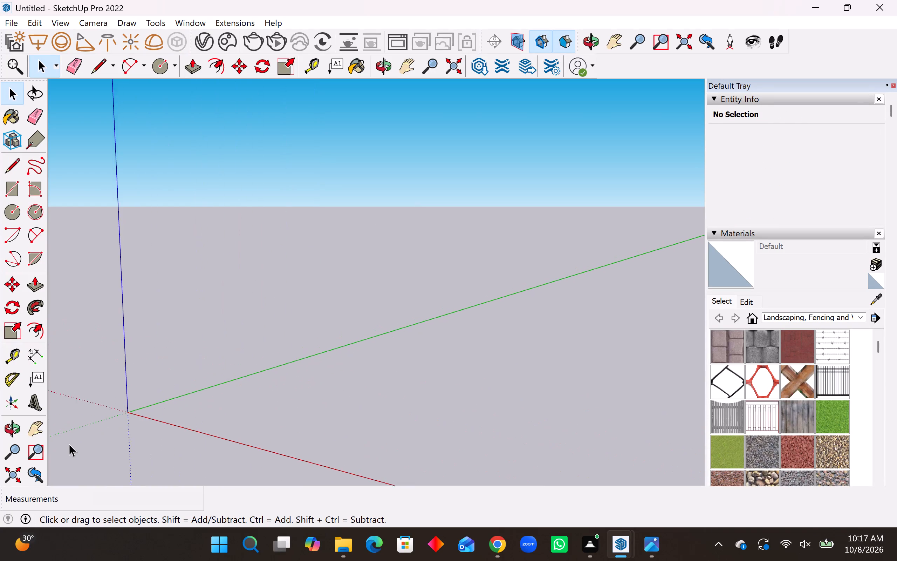
scroll(69, 444, down, 14)
middle_drag(576, 379, 697, 405)
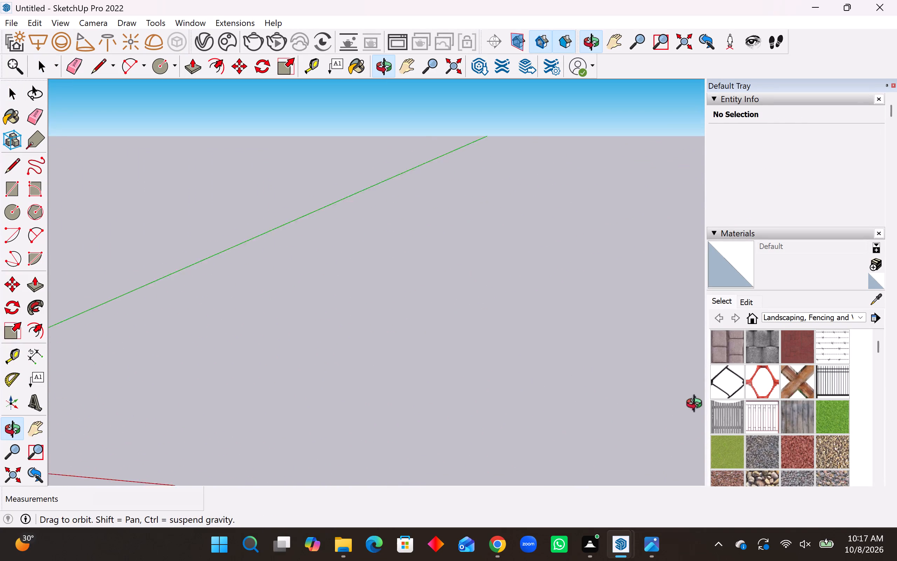
middle_drag(697, 405, 741, 409)
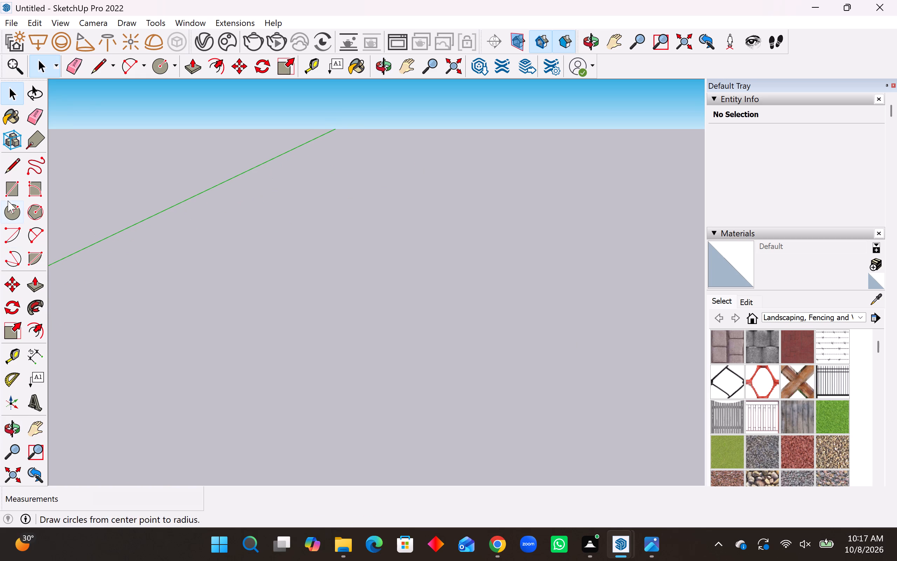
click(9, 196)
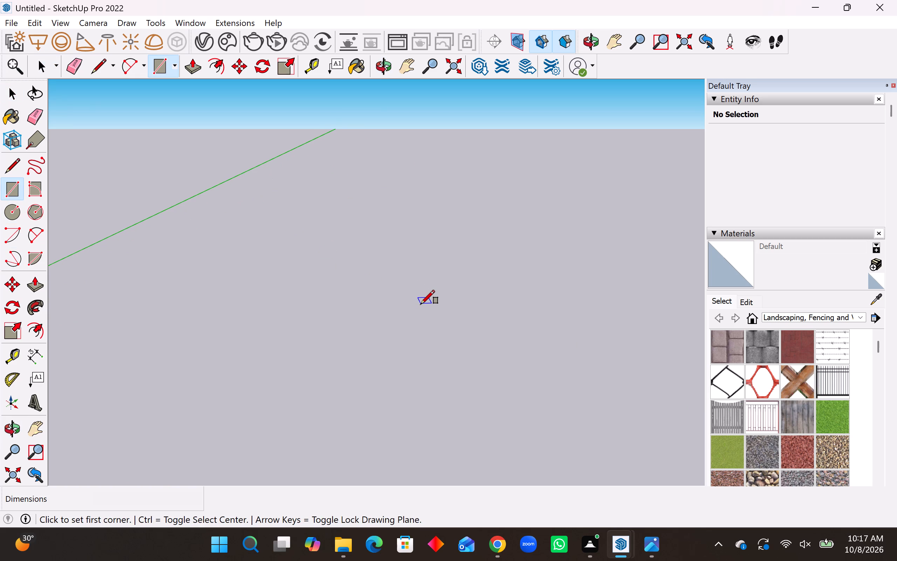
click(421, 304)
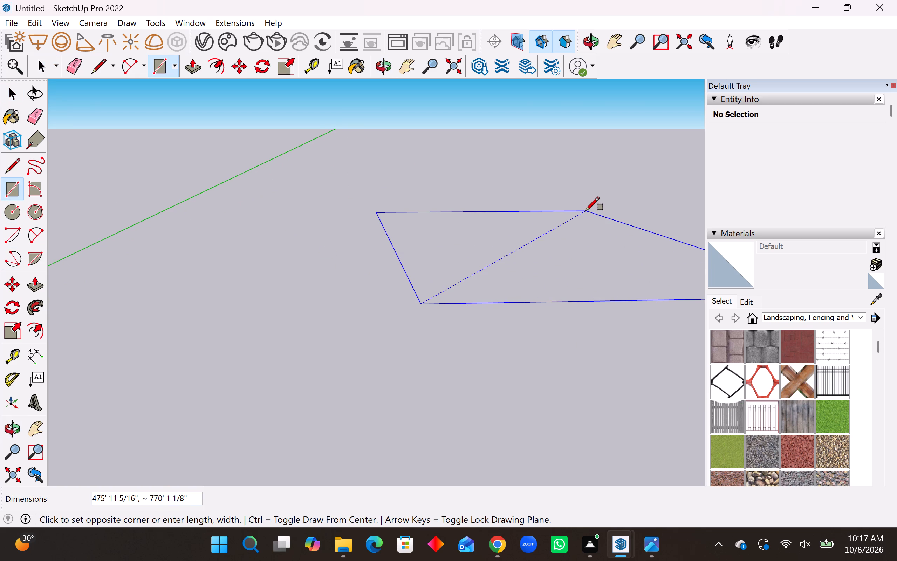
text(100',100)
key(apostrophe)
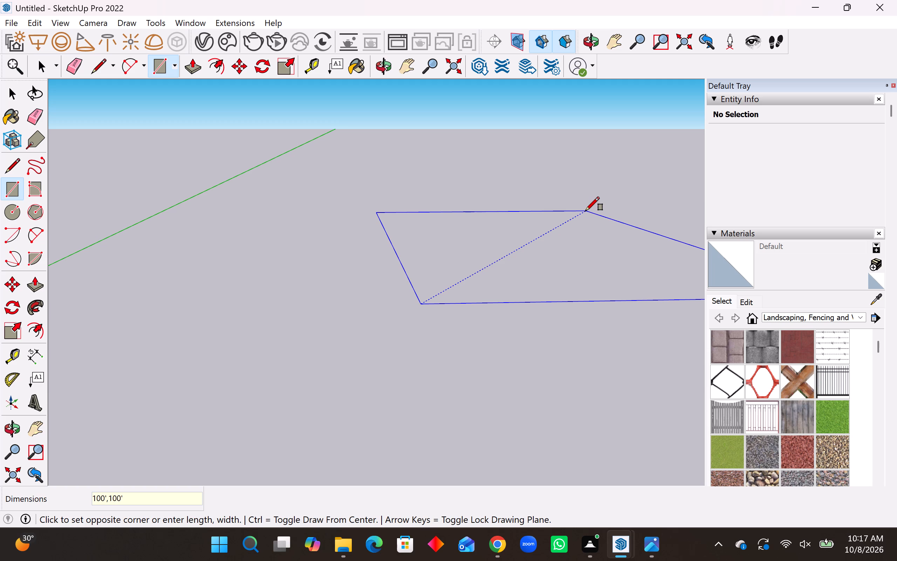
key(Return)
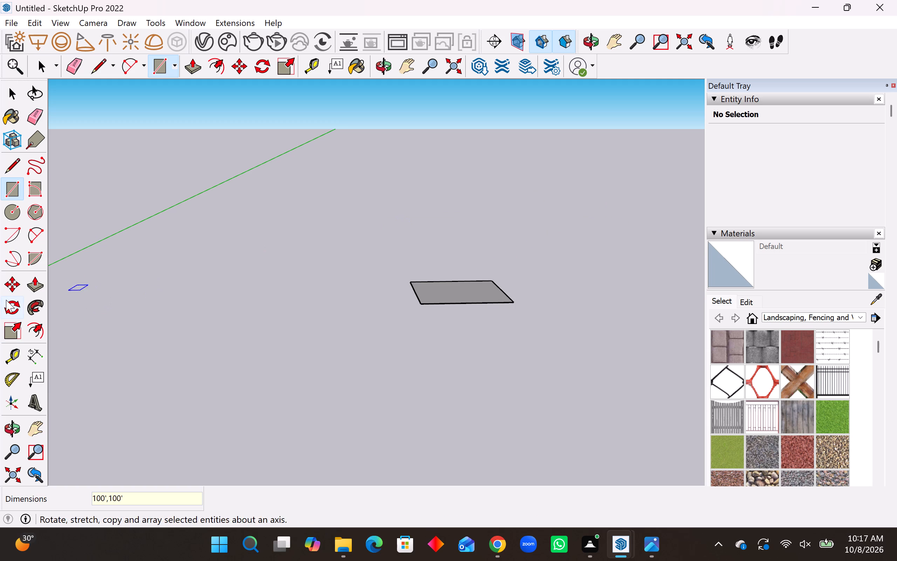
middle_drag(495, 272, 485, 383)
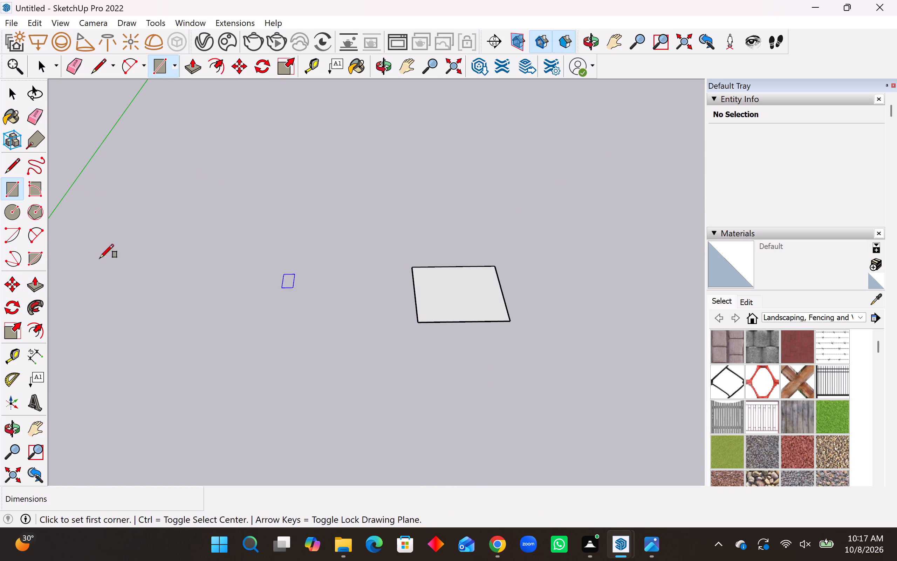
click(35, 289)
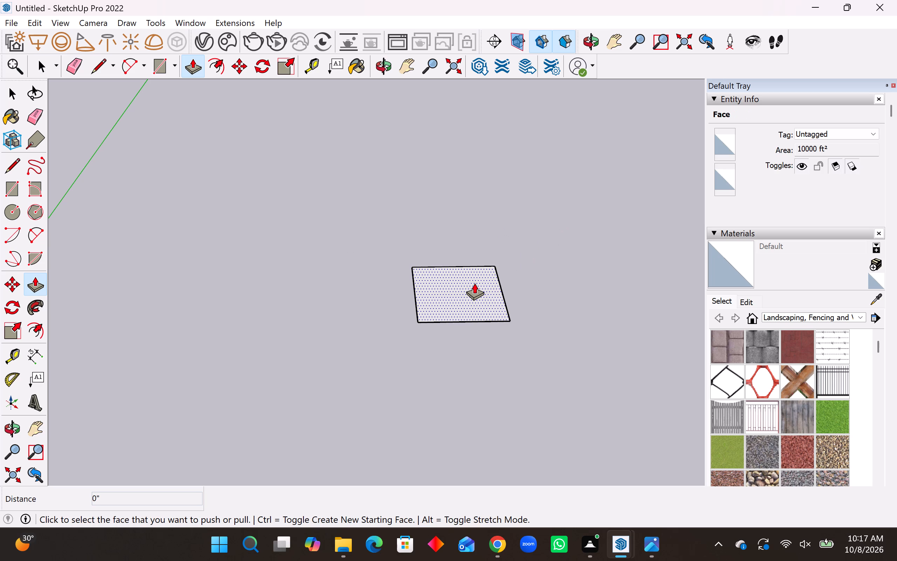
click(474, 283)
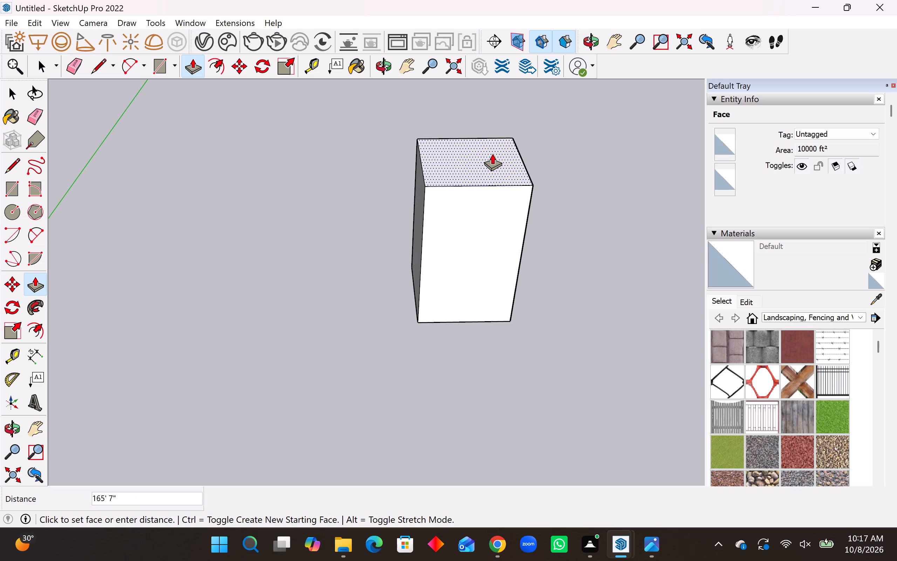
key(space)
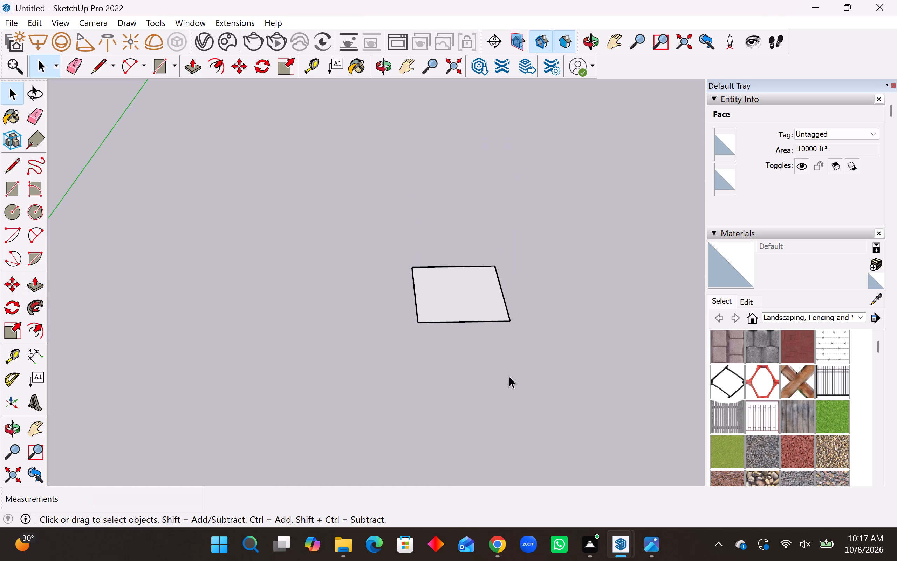
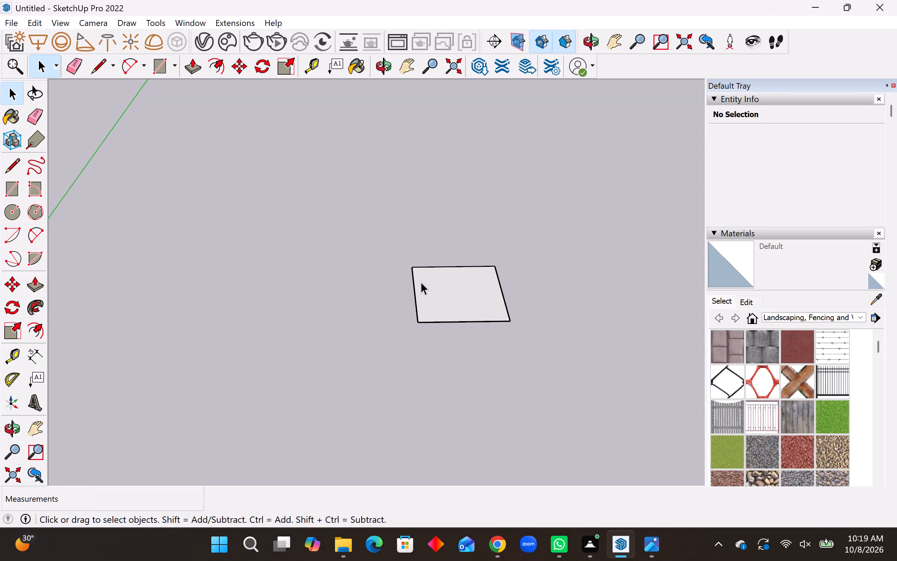
Replace the existing ground square with a 200' by 200' rectangle drawn flat on the ground in the same area.
key(ctrl+z)
click(7, 190)
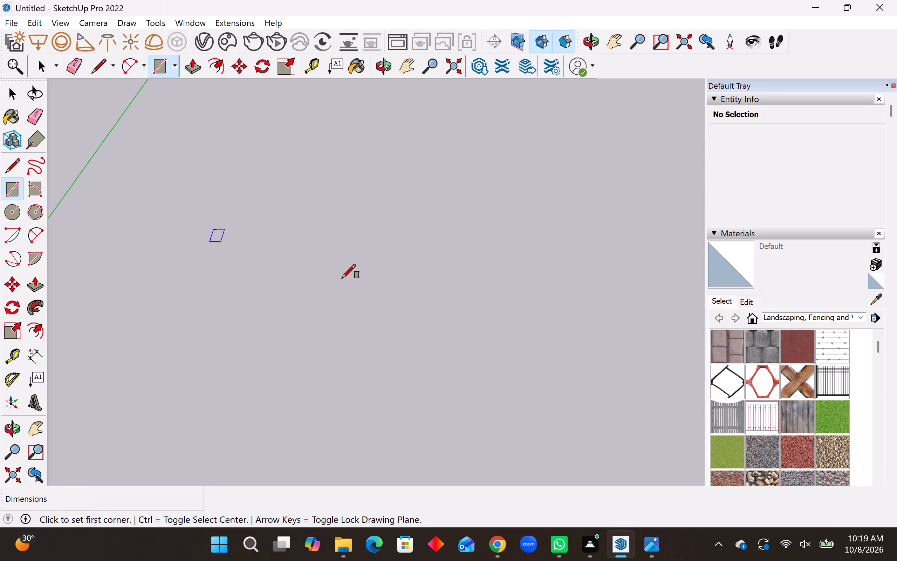
click(432, 368)
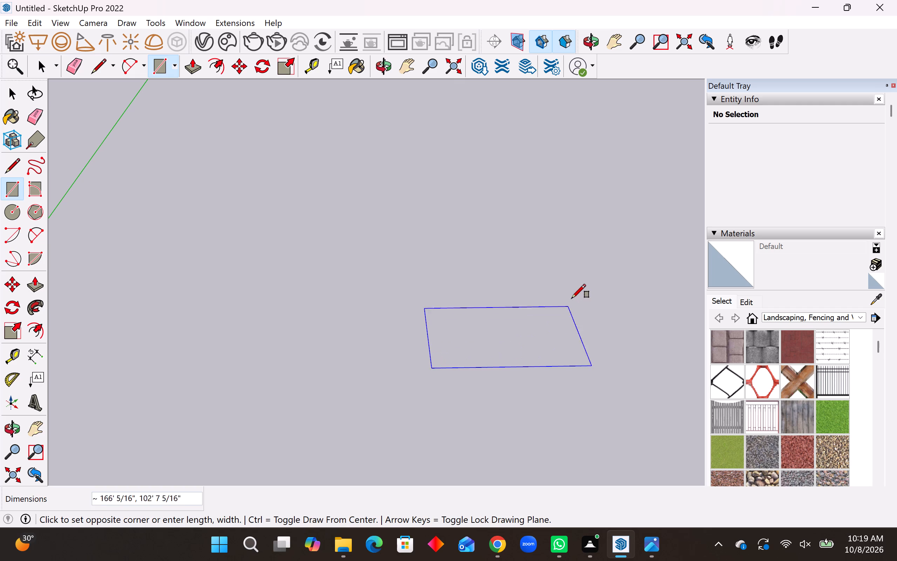
text(200',200')
key(Return)
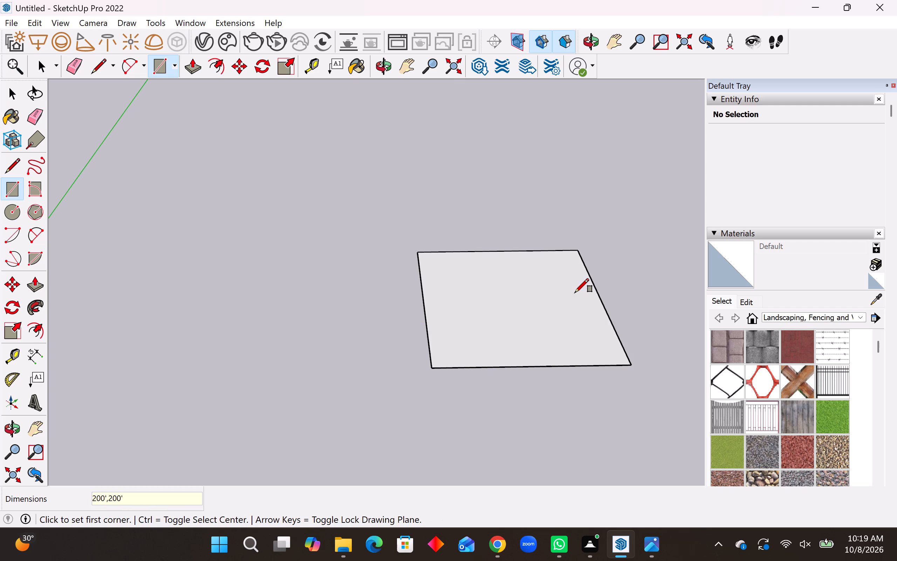
Push/Pull the 200' square upward 200' into a solid block.
scroll(324, 312, down, 4)
middle_drag(468, 332, 453, 257)
scroll(467, 255, up, 4)
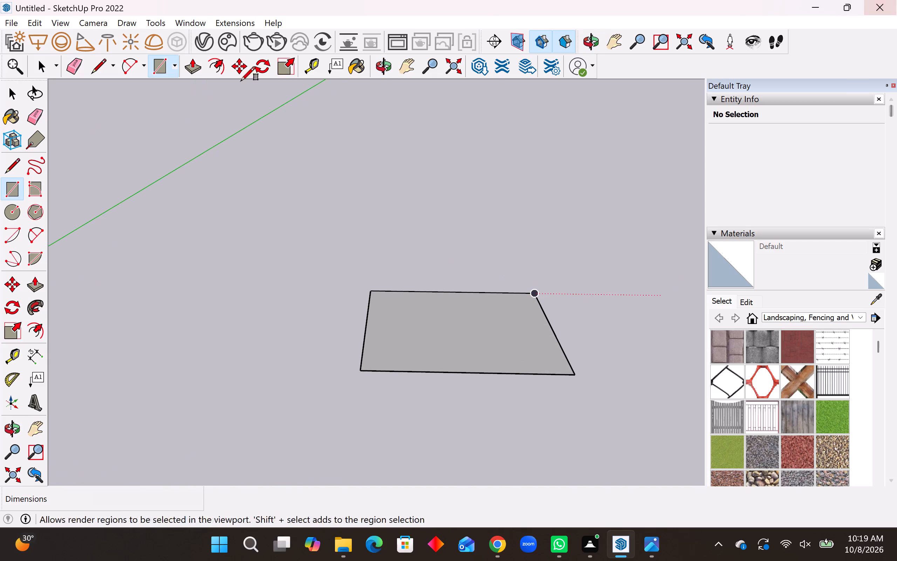
click(40, 284)
click(503, 324)
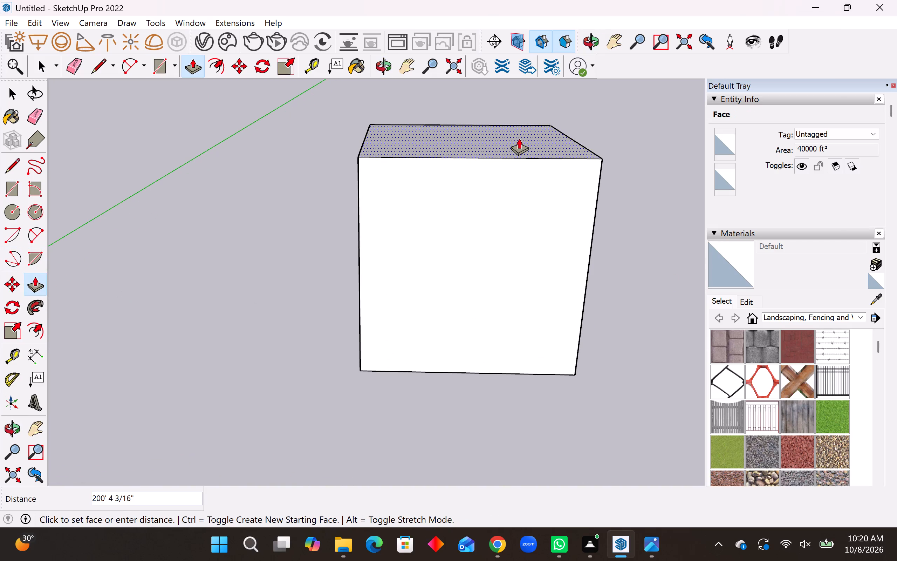
text(200)
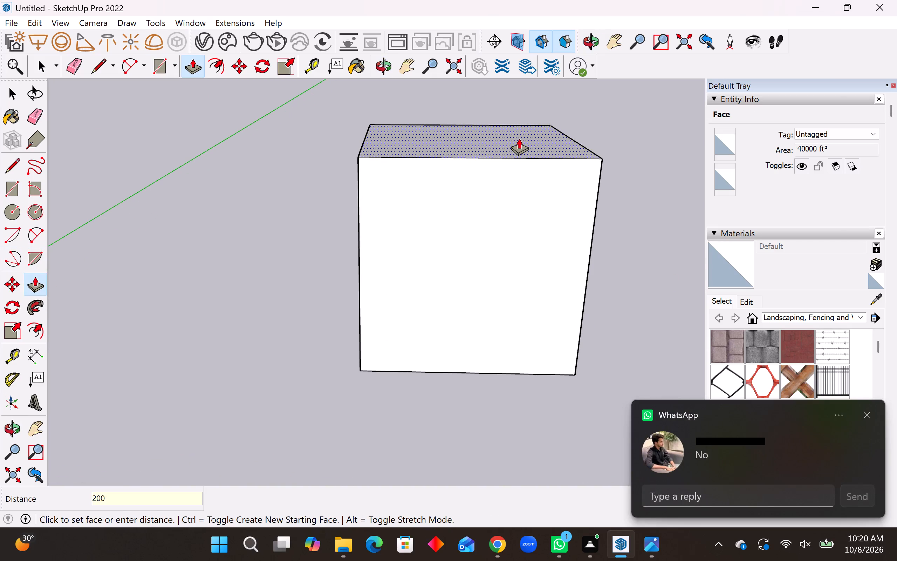
key(apostrophe)
key(Return)
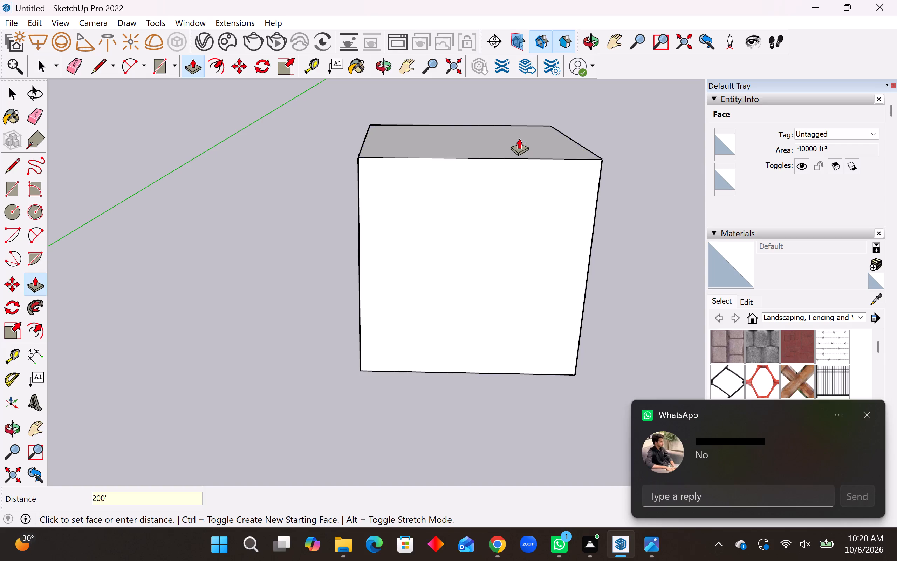
key(space)
Place a horizontal guide line on the block's front face, 30' above its bottom edge.
middle_drag(525, 246, 515, 173)
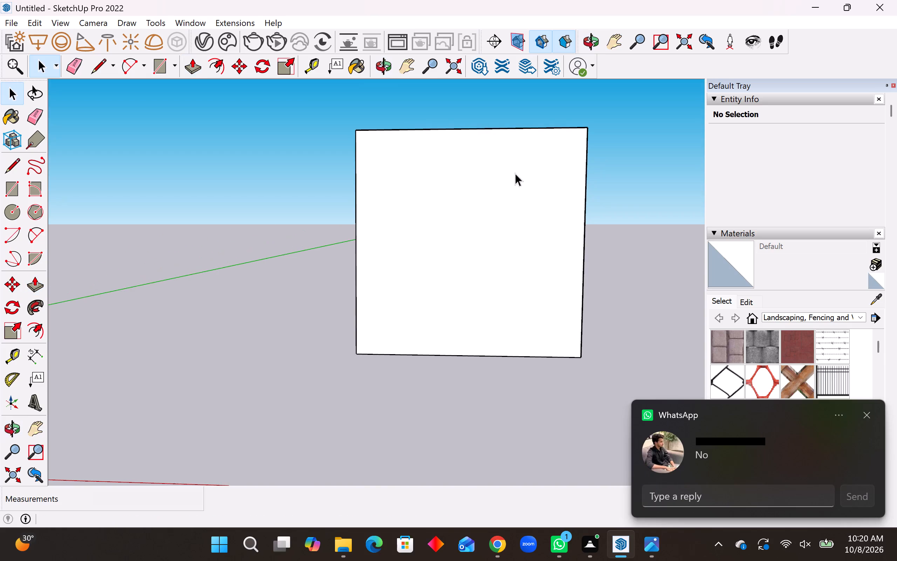
scroll(470, 304, down, 5)
scroll(522, 158, up, 8)
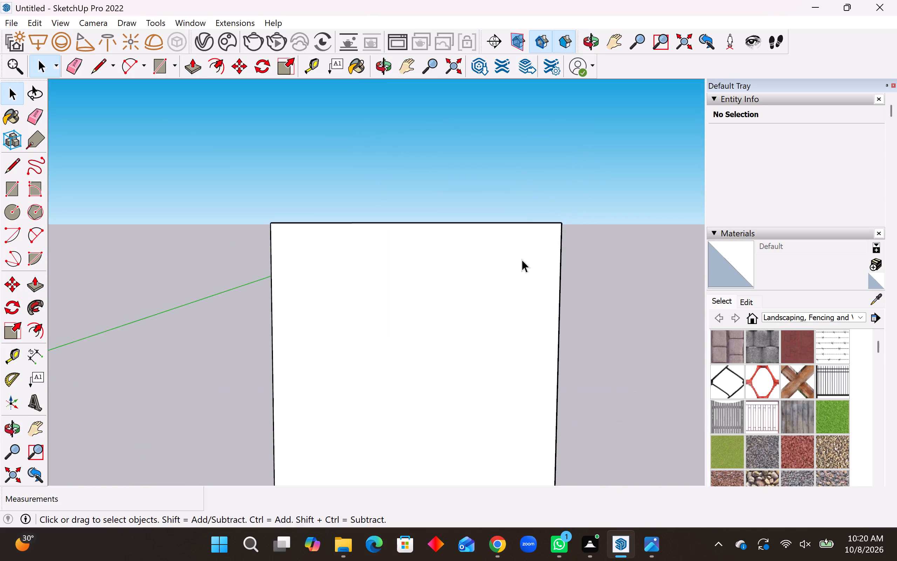
middle_drag(518, 273, 531, 241)
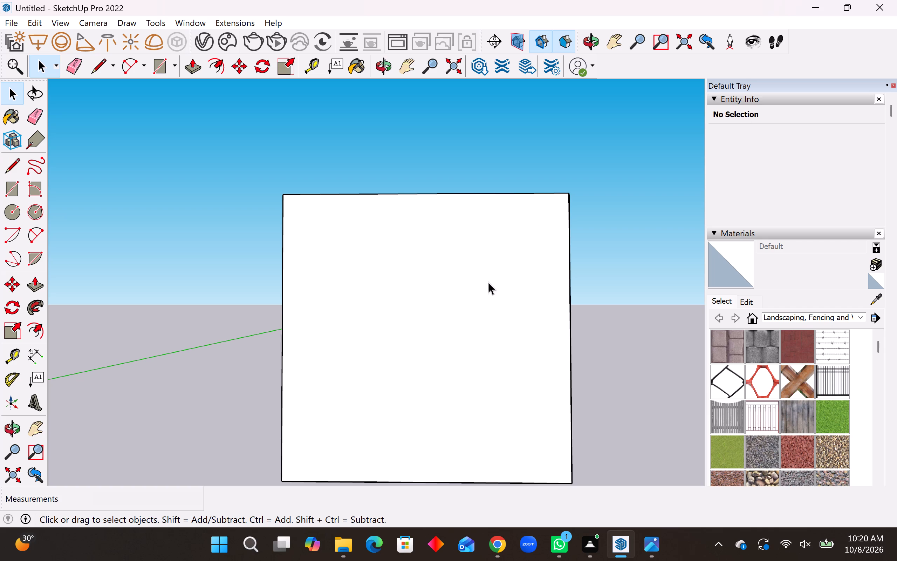
middle_drag(463, 293, 463, 257)
scroll(479, 222, down, 2)
scroll(438, 430, up, 2)
middle_drag(453, 389, 454, 396)
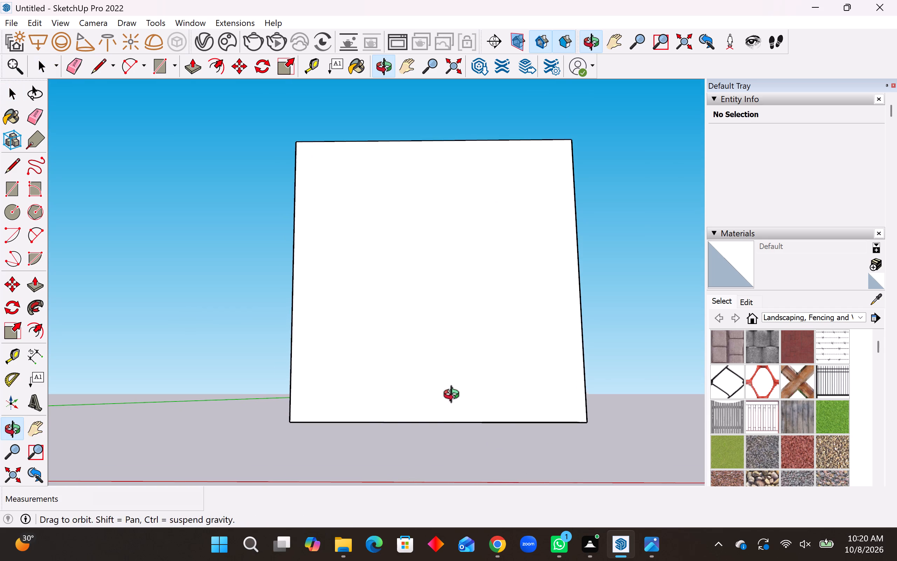
middle_drag(454, 396, 455, 420)
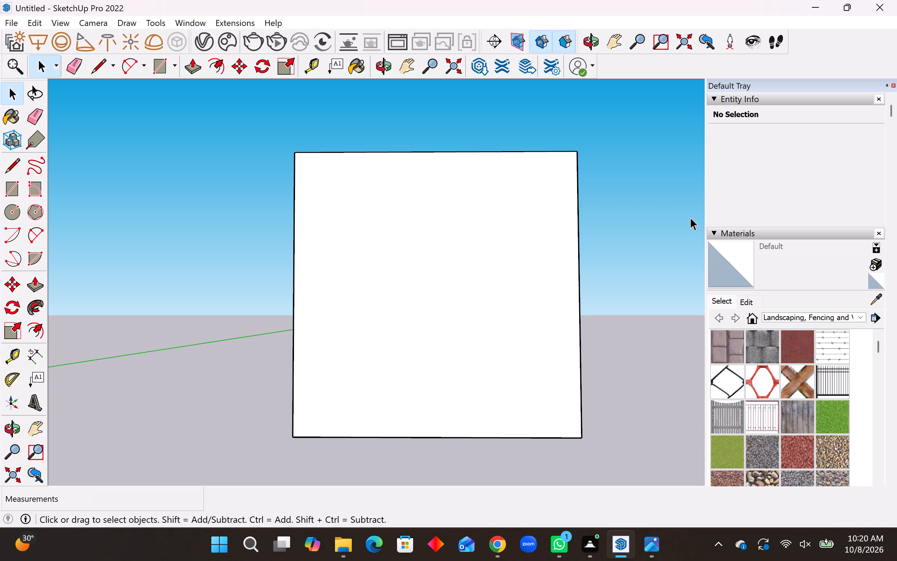
click(15, 361)
click(377, 436)
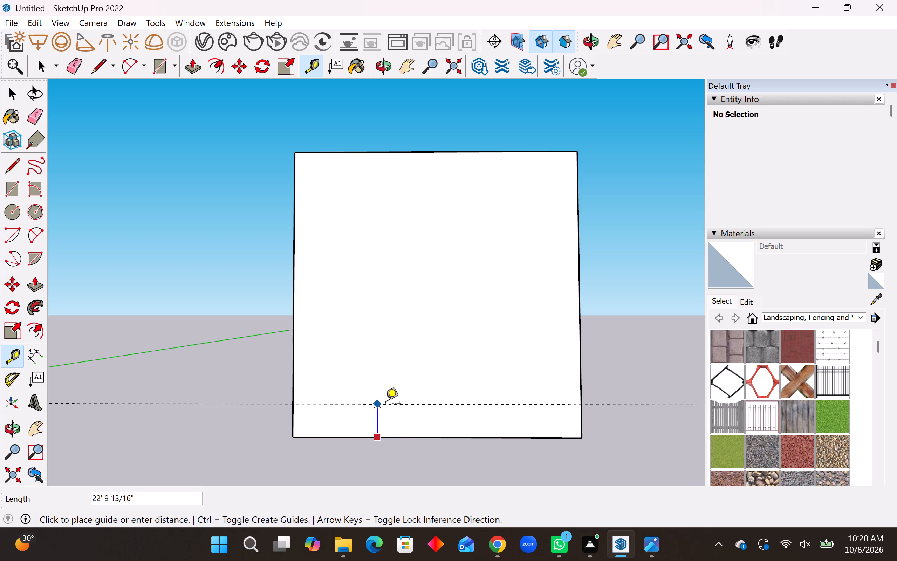
text(30')
key(Return)
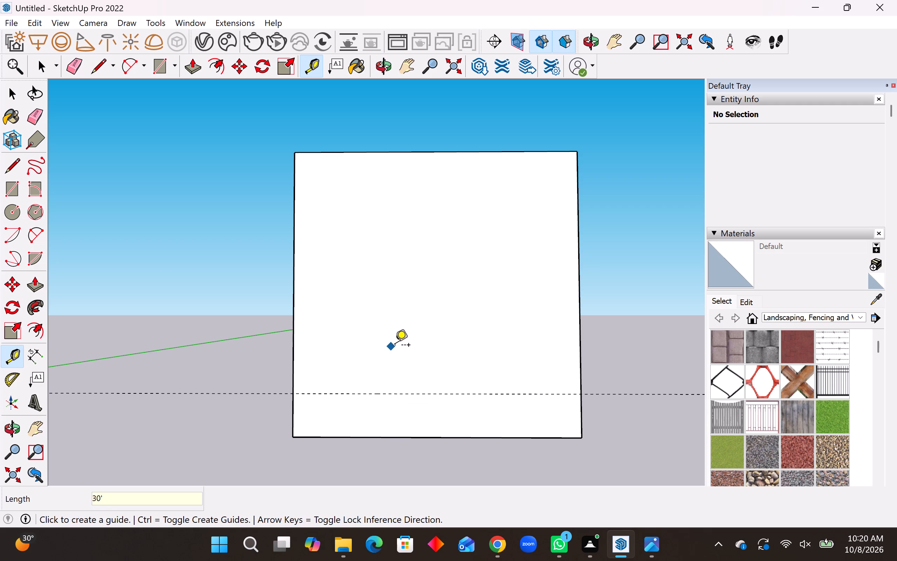
Place a second horizontal guide line on the front face, 30' above the first guide.
click(408, 397)
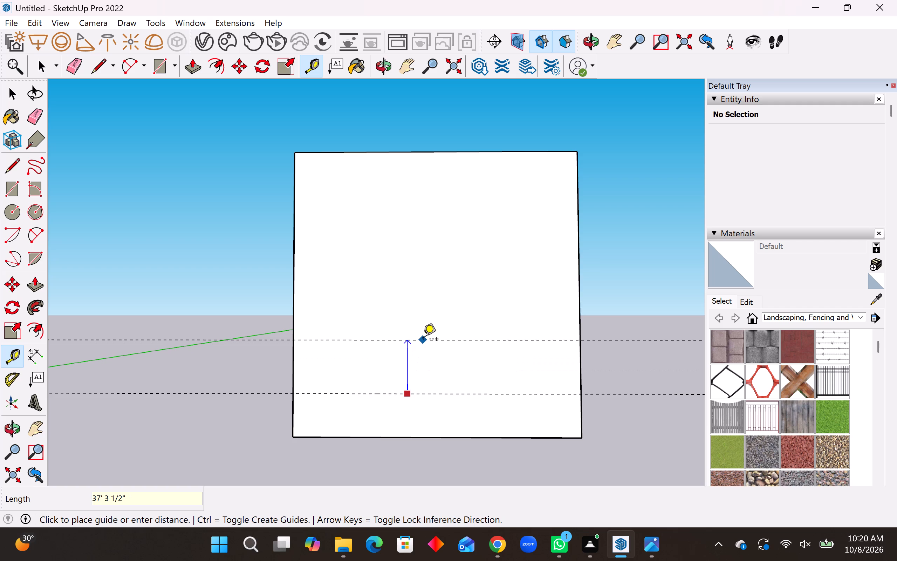
text(30')
key(Return)
scroll(456, 443, up, 5)
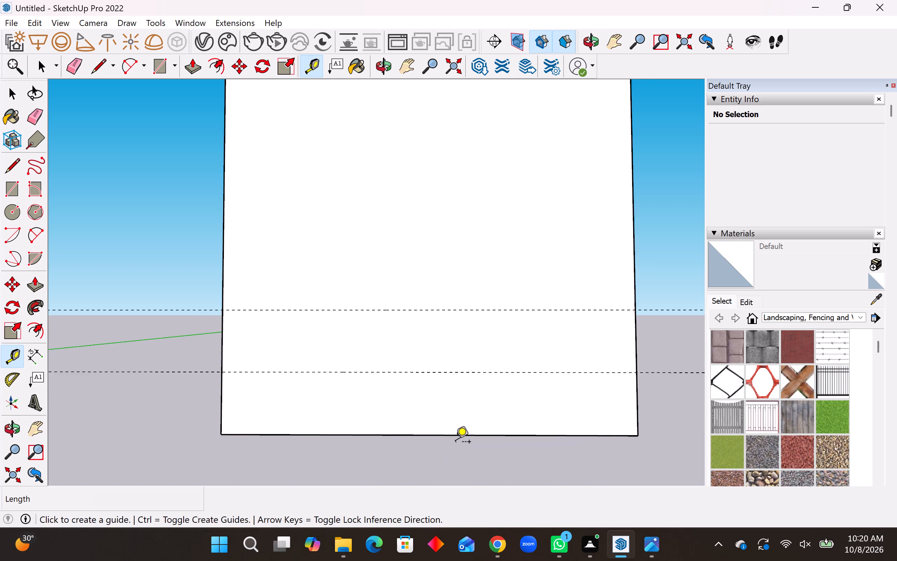
middle_drag(453, 426, 448, 414)
scroll(429, 464, down, 4)
middle_drag(462, 128, 462, 140)
key(space)
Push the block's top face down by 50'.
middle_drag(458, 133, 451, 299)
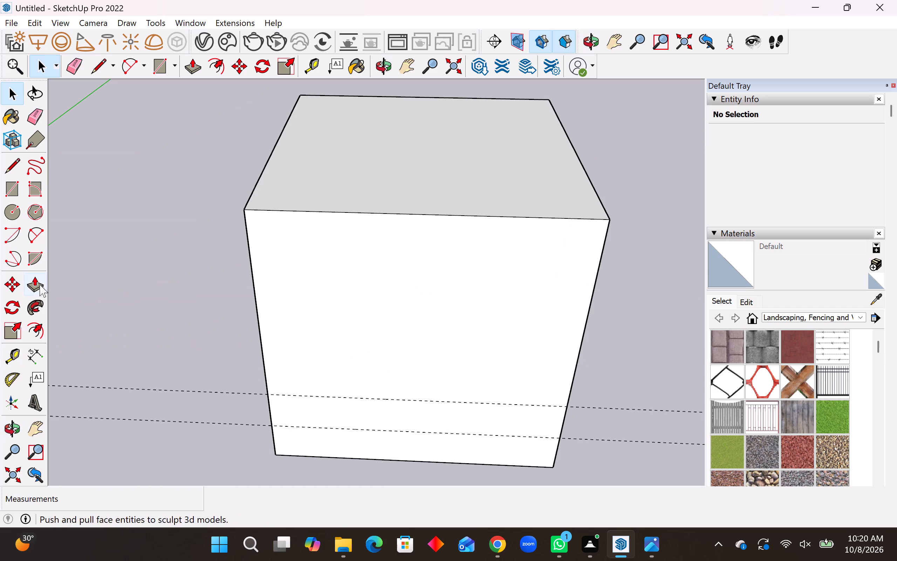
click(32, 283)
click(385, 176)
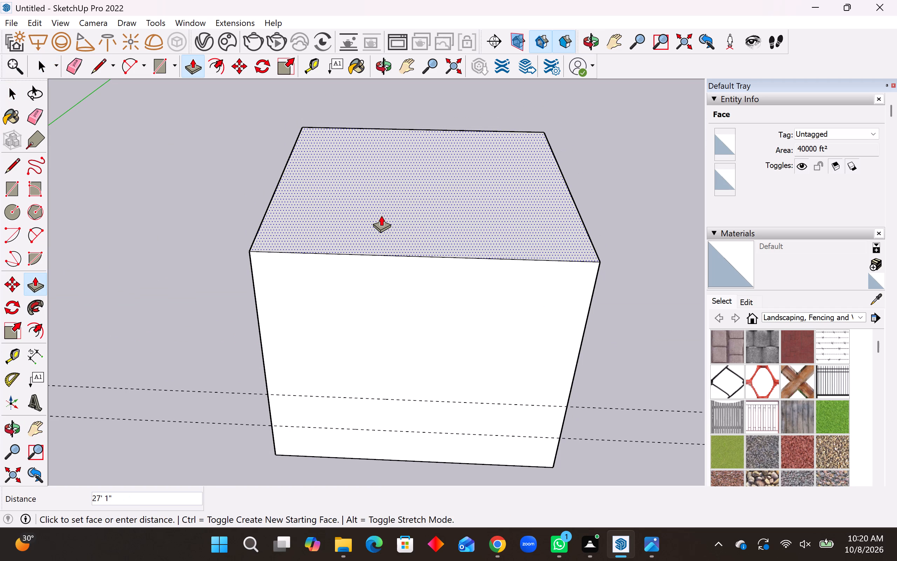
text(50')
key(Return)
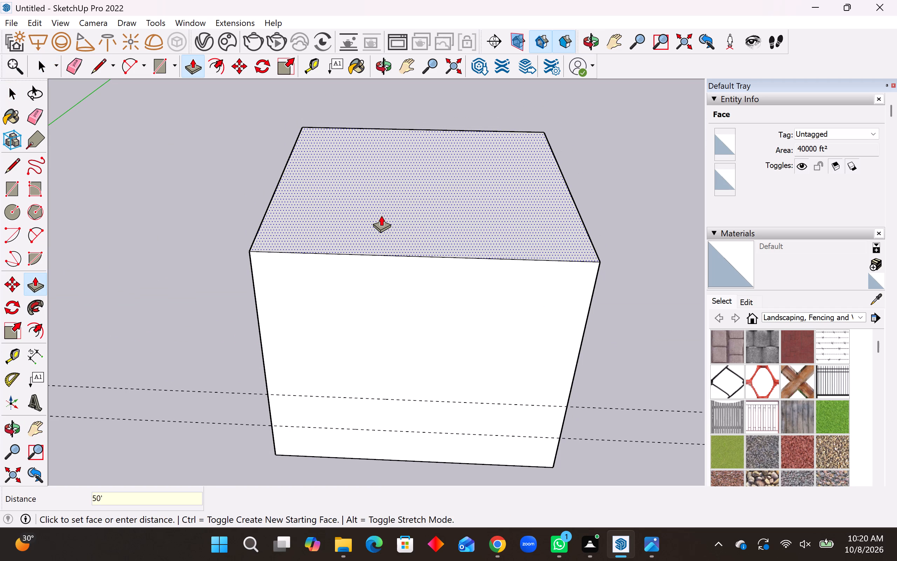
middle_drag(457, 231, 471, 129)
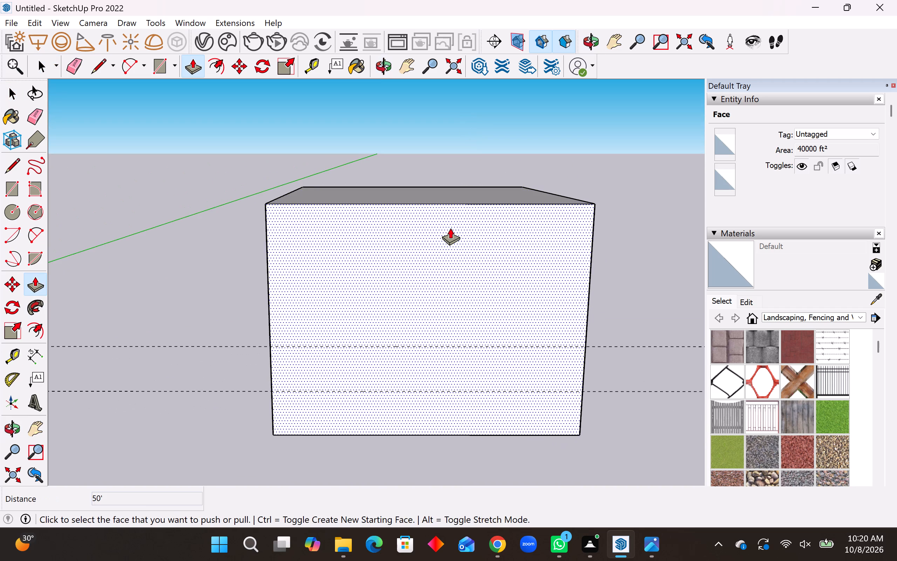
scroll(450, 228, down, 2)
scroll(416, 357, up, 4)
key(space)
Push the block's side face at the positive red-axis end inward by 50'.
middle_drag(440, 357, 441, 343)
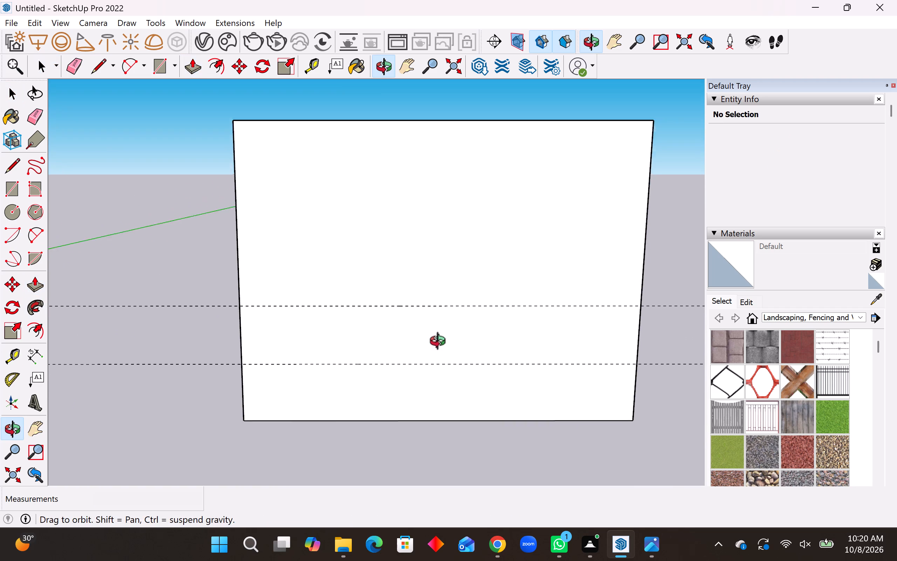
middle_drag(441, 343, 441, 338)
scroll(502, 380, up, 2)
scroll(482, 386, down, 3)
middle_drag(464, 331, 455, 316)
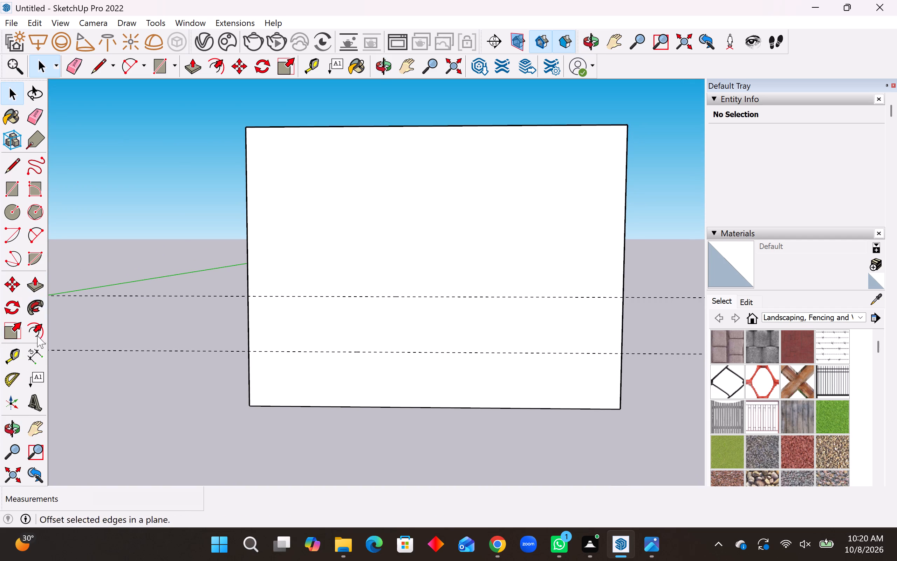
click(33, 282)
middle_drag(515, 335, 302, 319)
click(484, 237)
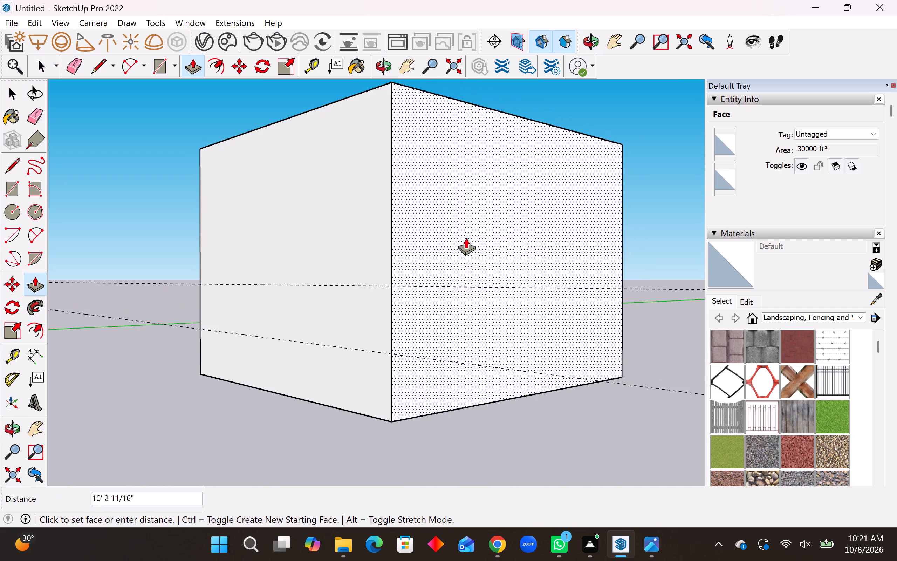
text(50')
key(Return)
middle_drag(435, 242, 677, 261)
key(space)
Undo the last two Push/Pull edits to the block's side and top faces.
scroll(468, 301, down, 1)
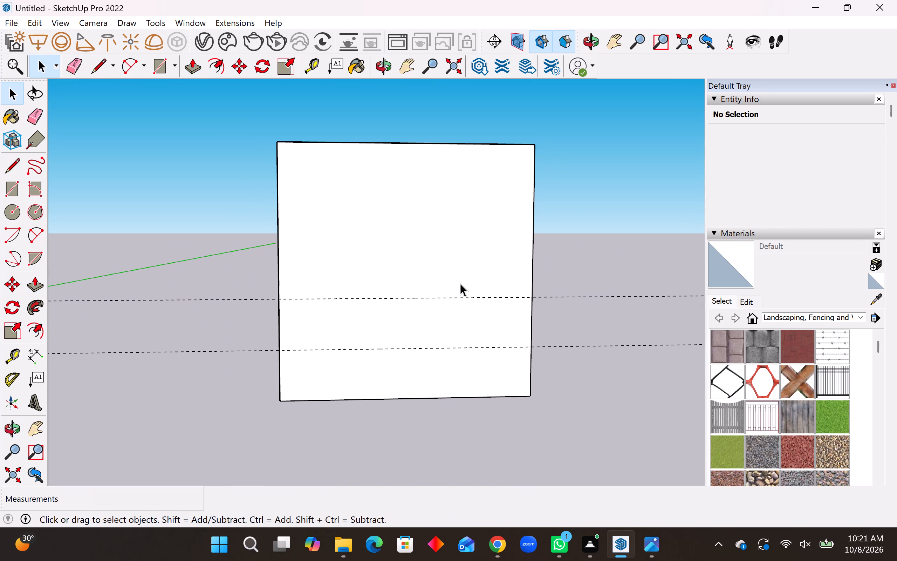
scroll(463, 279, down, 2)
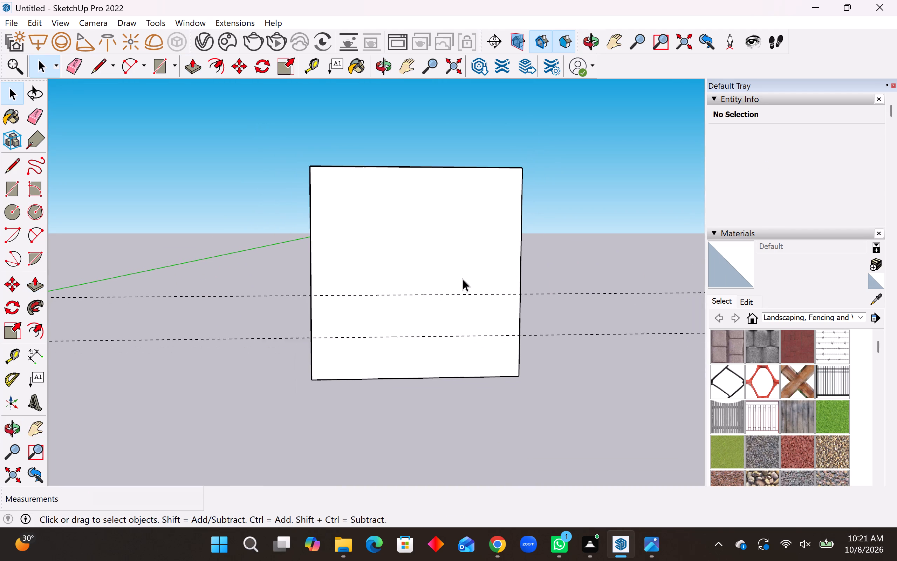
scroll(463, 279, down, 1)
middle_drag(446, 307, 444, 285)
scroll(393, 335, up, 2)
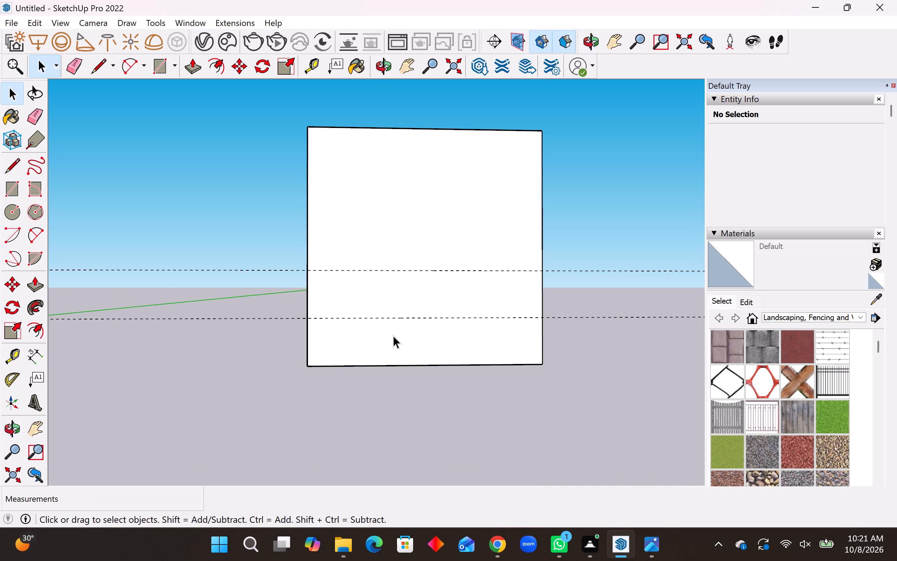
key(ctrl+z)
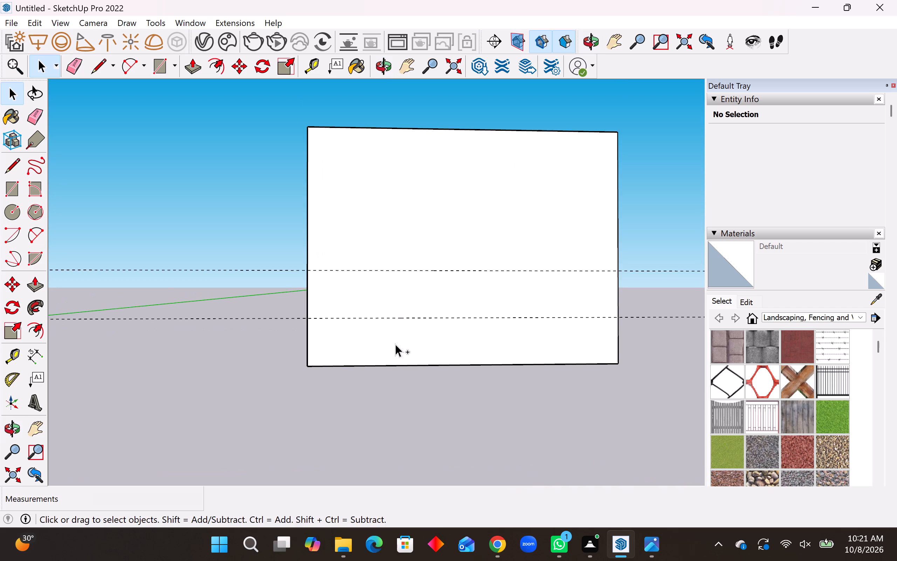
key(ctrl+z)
Push the block's top face down by 50'.
scroll(419, 370, down, 3)
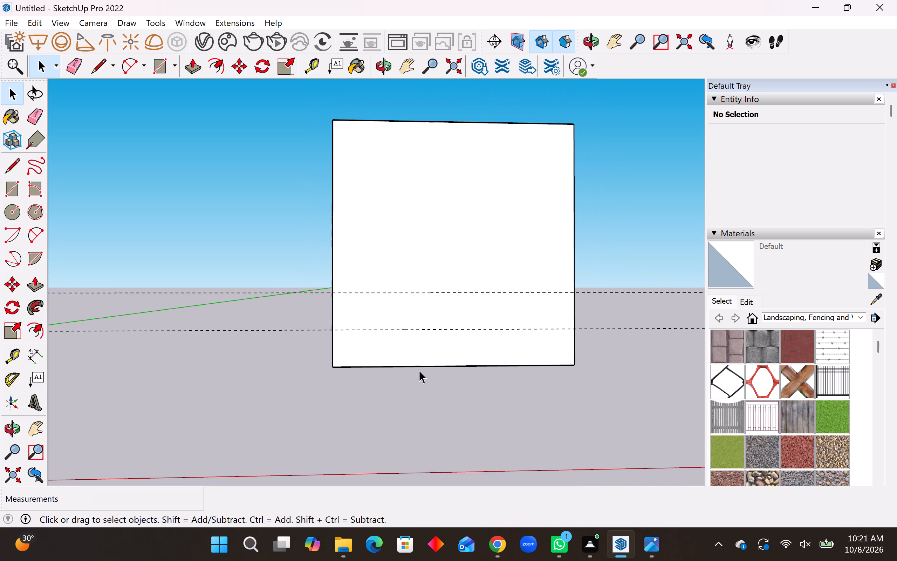
scroll(419, 370, down, 3)
click(33, 279)
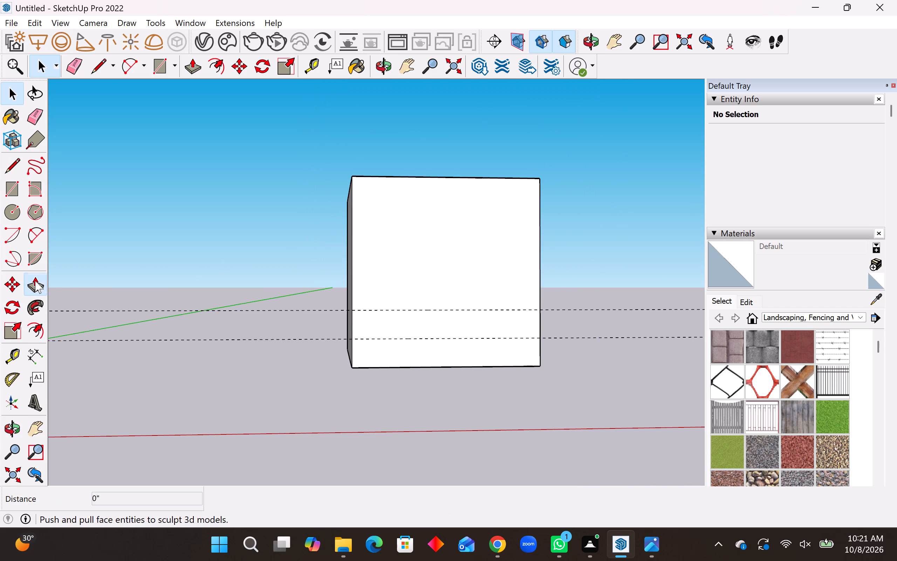
middle_drag(454, 212, 456, 306)
click(466, 199)
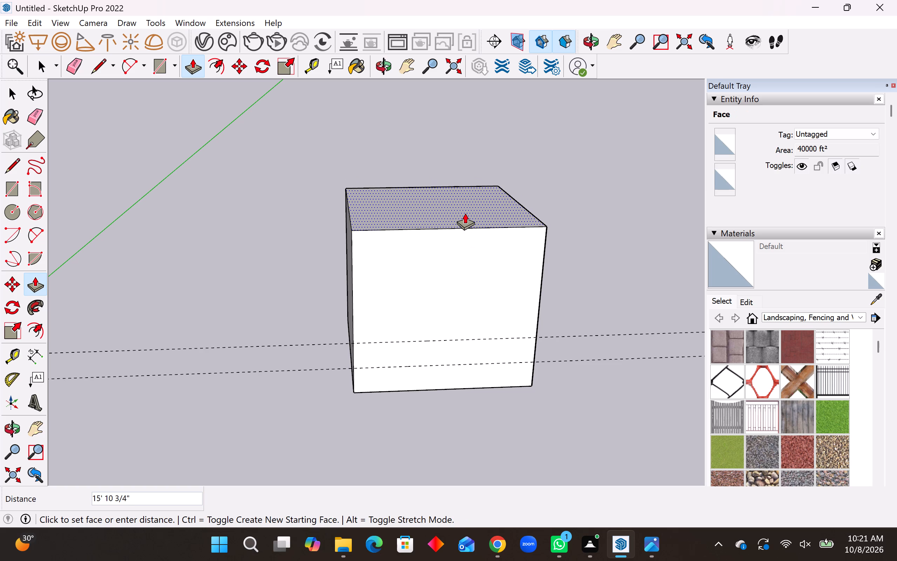
text(50')
key(Return)
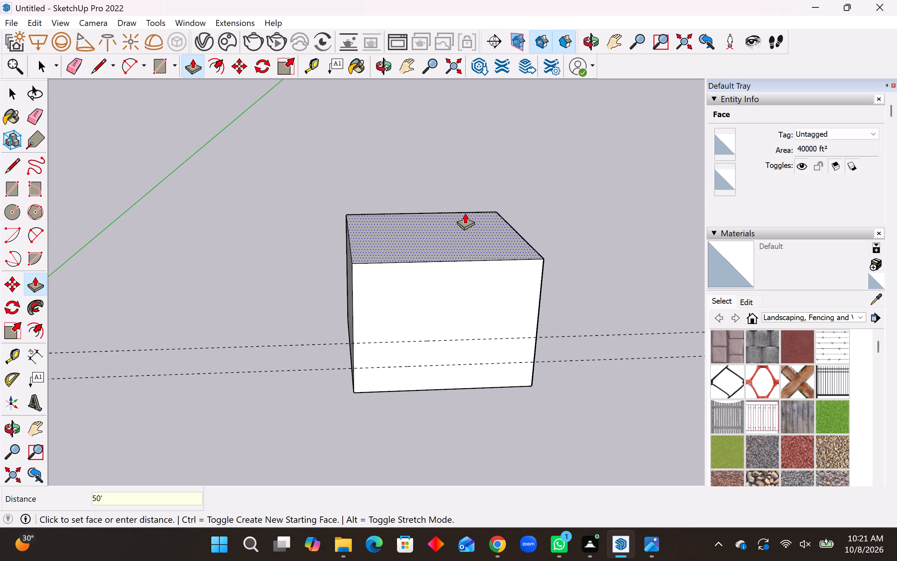
Push the block's side face at the positive red-axis end inward by 50'.
middle_drag(583, 249, 409, 227)
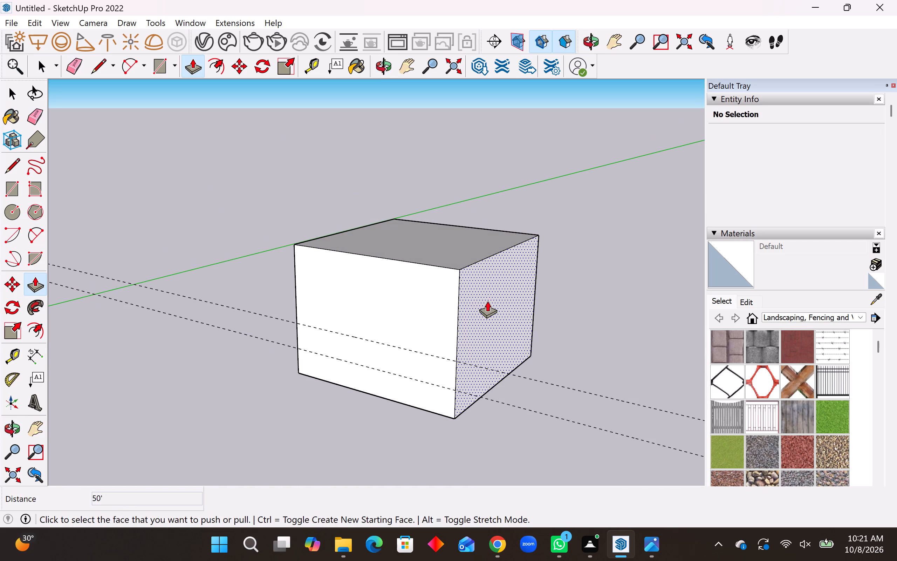
click(487, 301)
text(50')
key(Return)
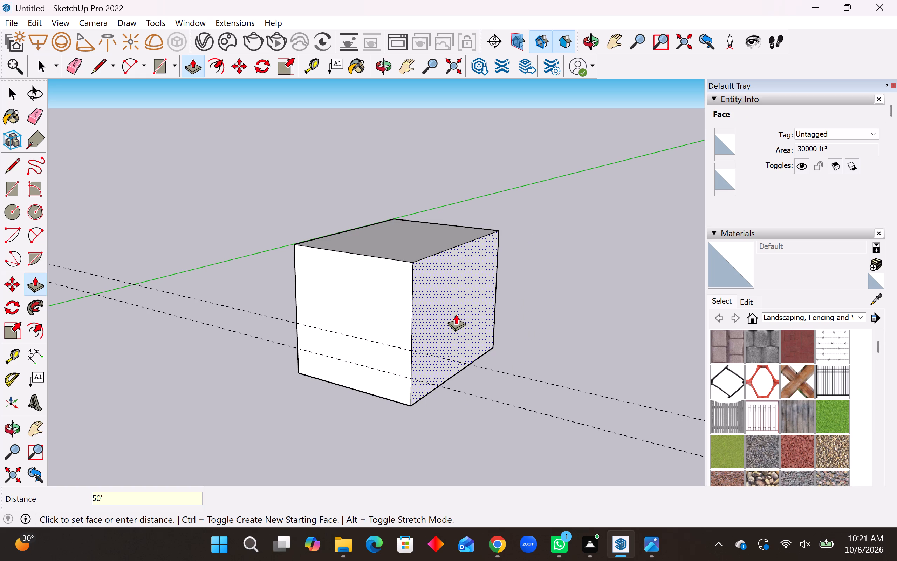
middle_drag(495, 293, 215, 342)
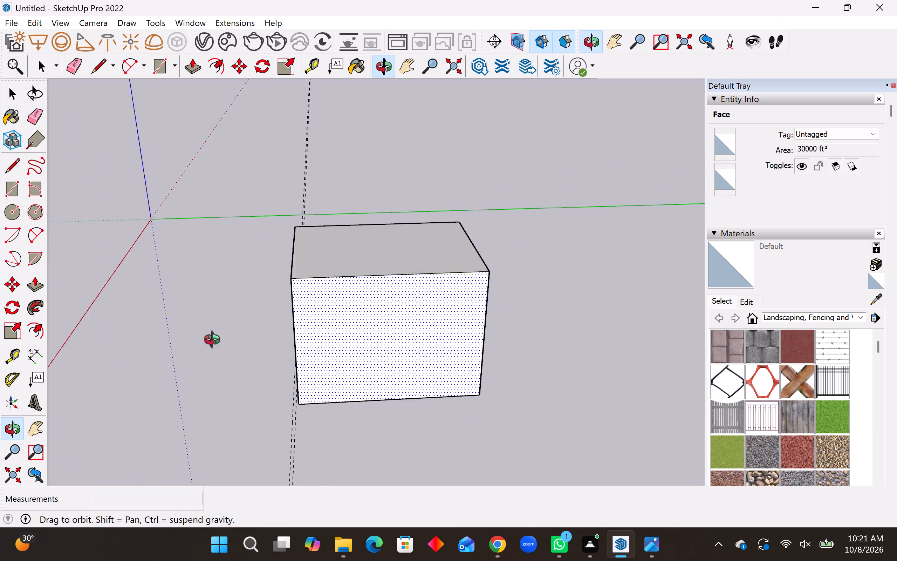
Push the block's side face at the positive green-axis end inward by 50'.
middle_drag(215, 342, 142, 348)
click(448, 354)
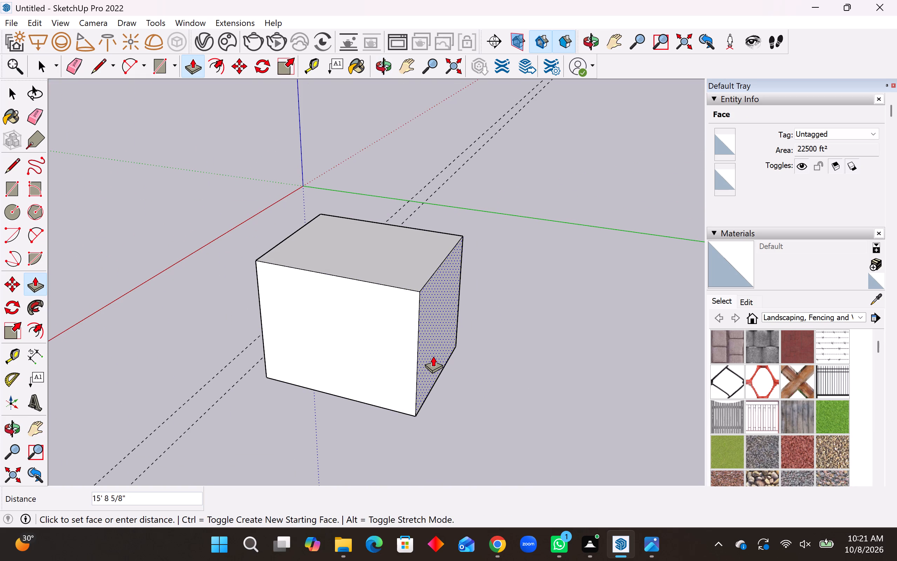
text(50')
key(Return)
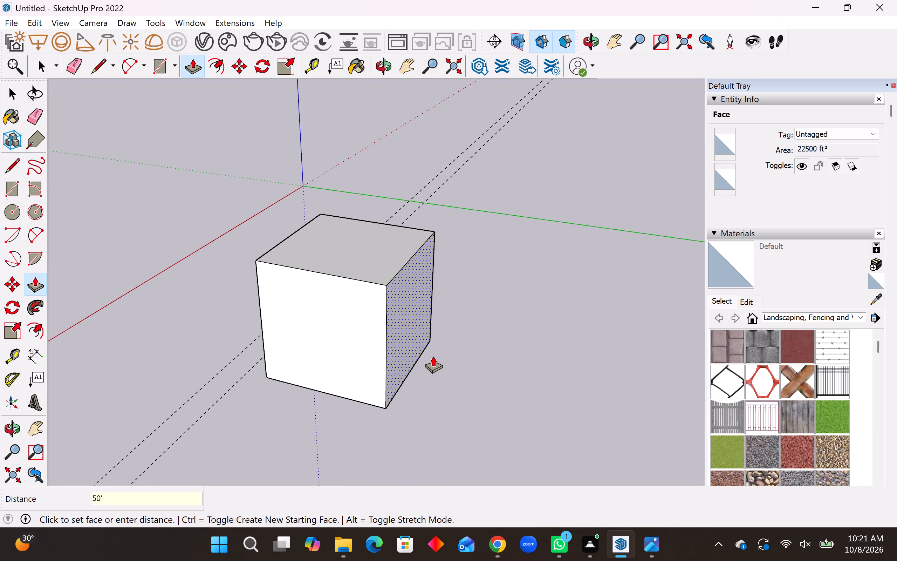
key(space)
Delete the two horizontal guide lines running across the block's front face.
middle_drag(330, 359, 794, 328)
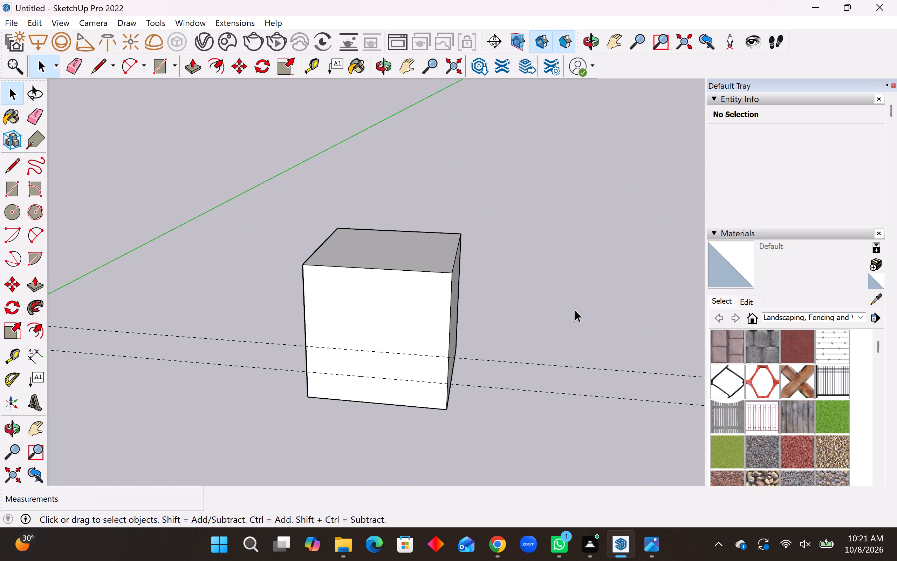
middle_drag(574, 310, 638, 196)
scroll(573, 300, up, 1)
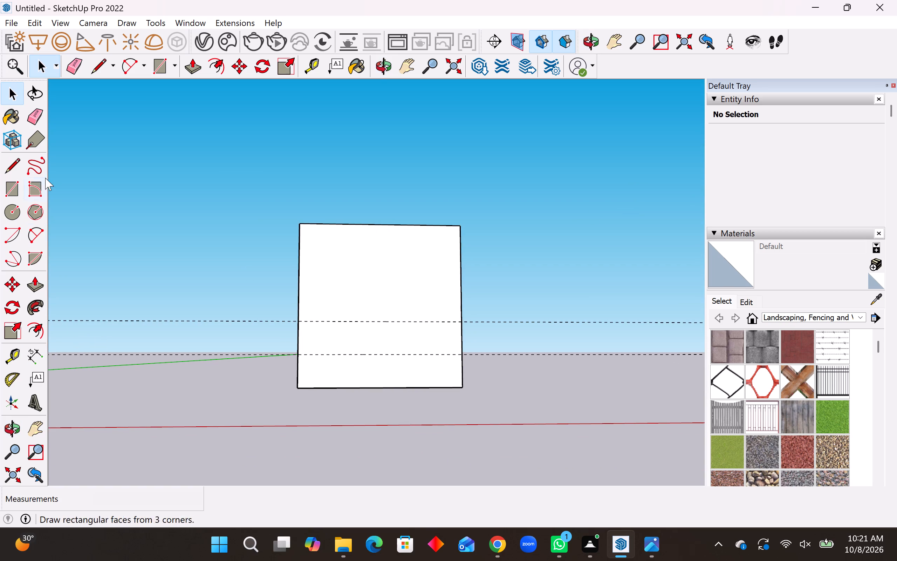
click(363, 320)
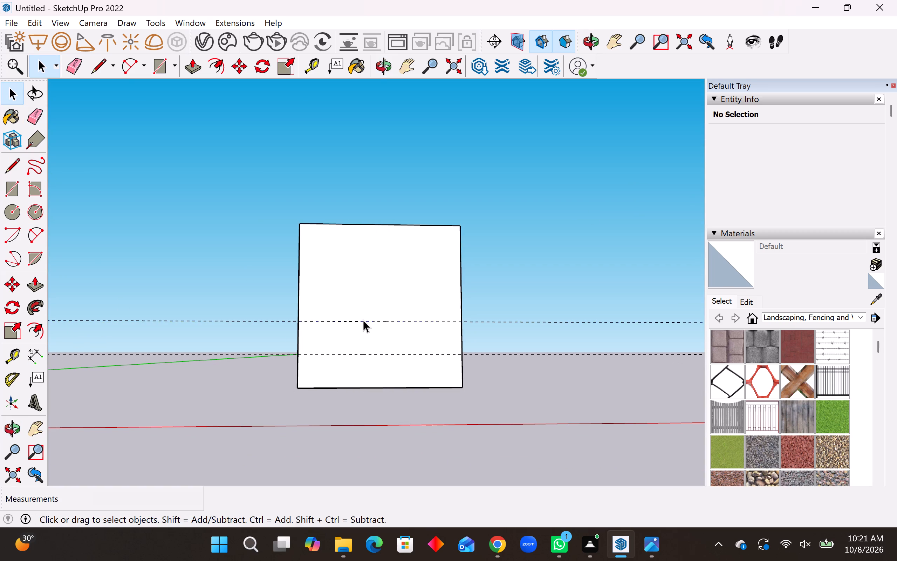
key(Delete)
click(359, 353)
key(Delete)
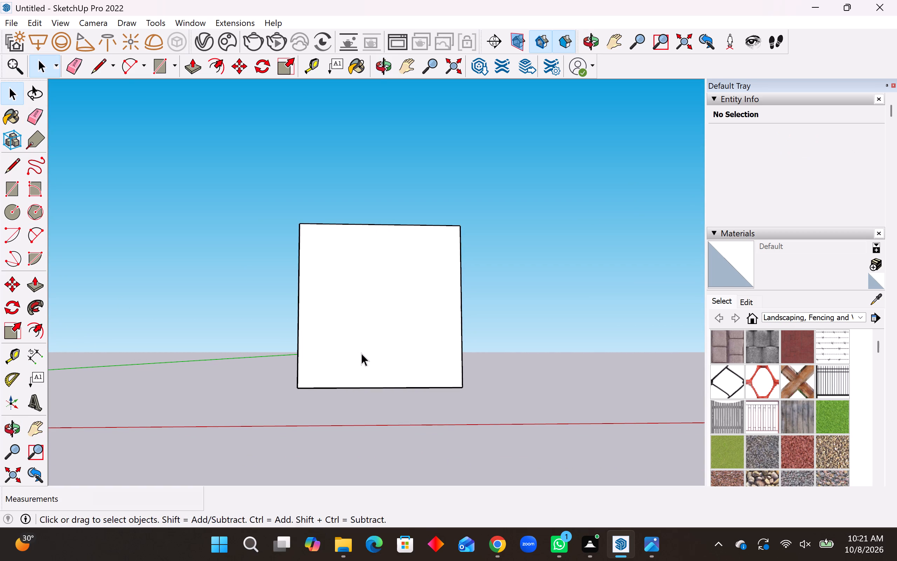
Place a horizontal guide line on the front face, 30' above its bottom edge.
middle_drag(402, 370, 432, 328)
middle_drag(413, 319, 385, 407)
scroll(387, 407, down, 1)
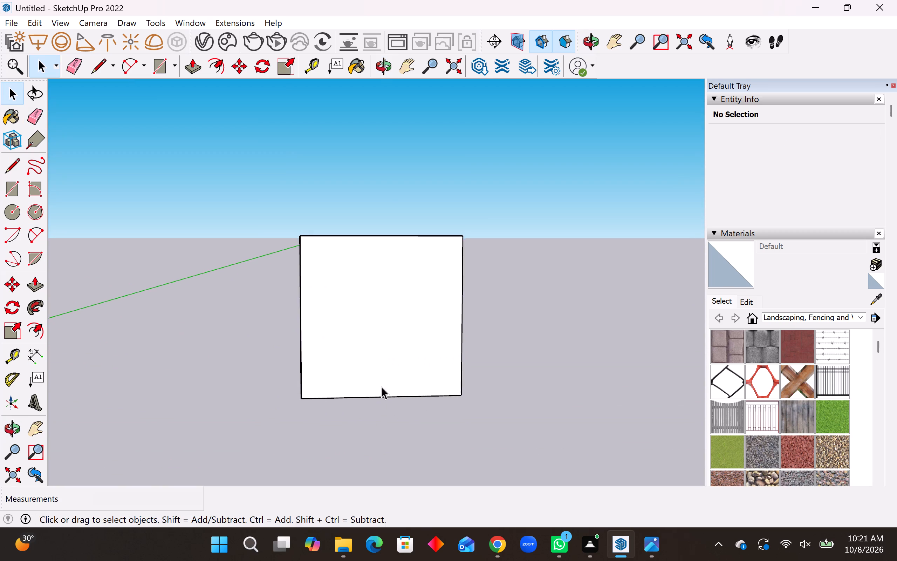
scroll(403, 361, up, 4)
scroll(174, 404, up, 3)
middle_drag(223, 399, 222, 391)
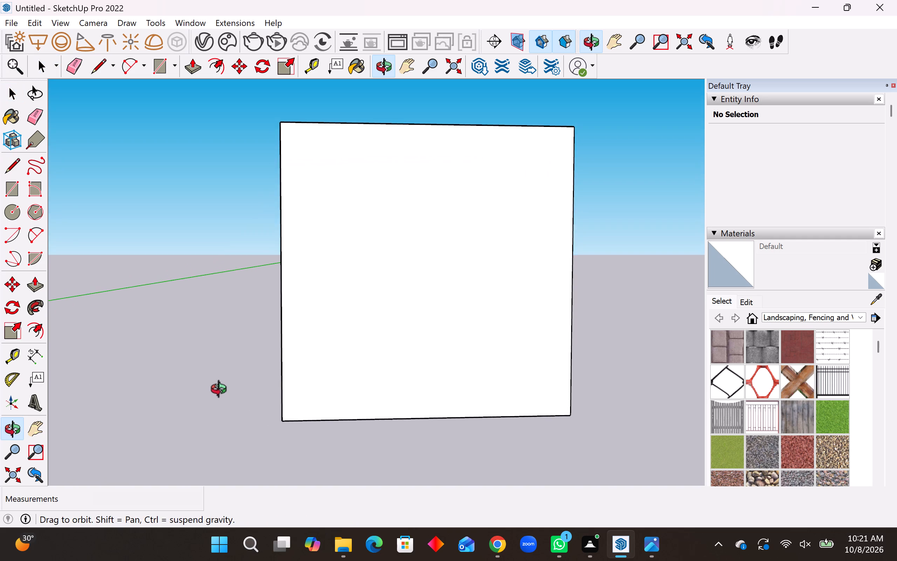
middle_drag(222, 391, 221, 391)
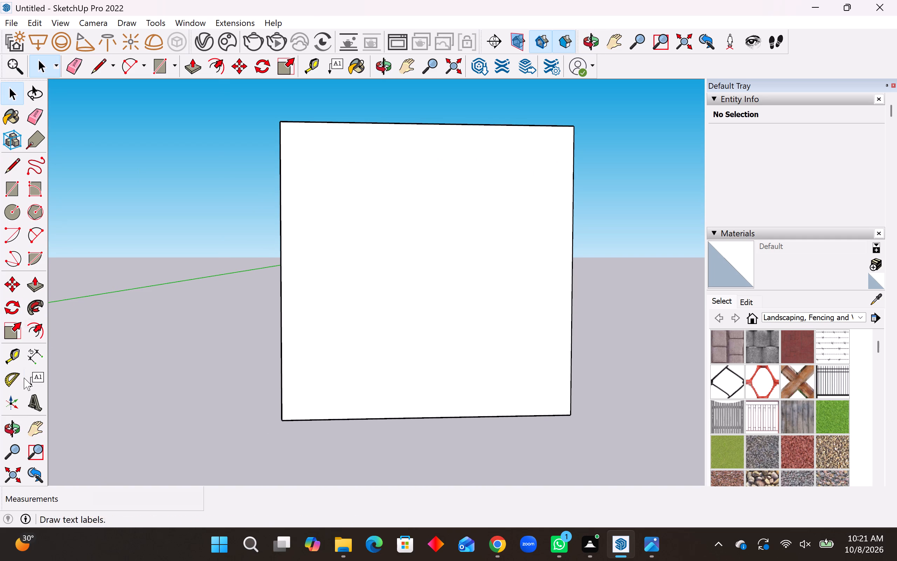
click(22, 354)
click(425, 416)
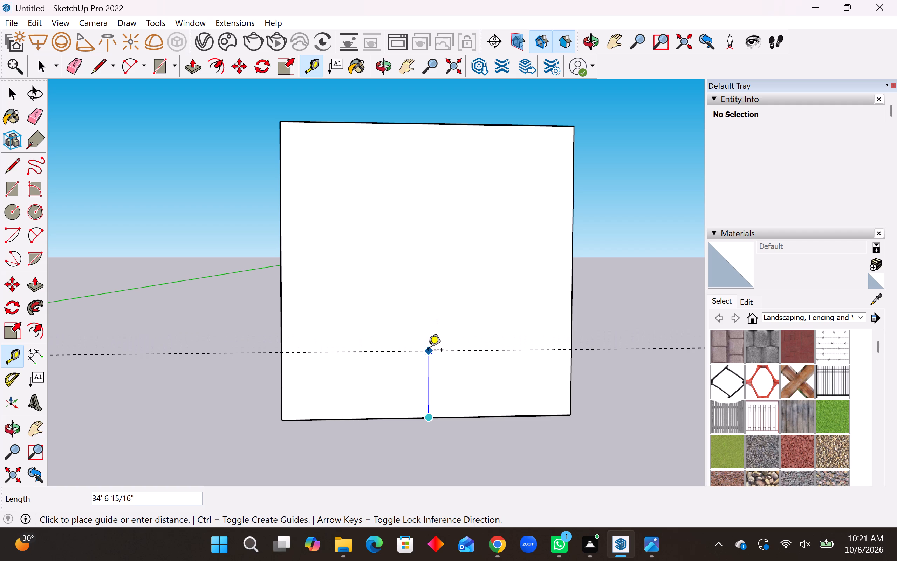
text(30')
key(Return)
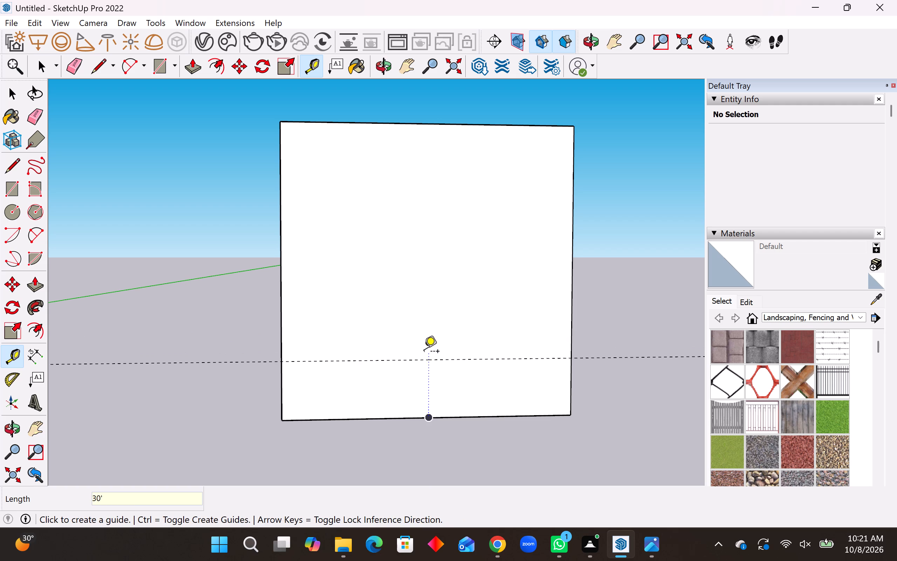
Add three more horizontal guide lines up the front face, each 35' above the previous one.
click(414, 361)
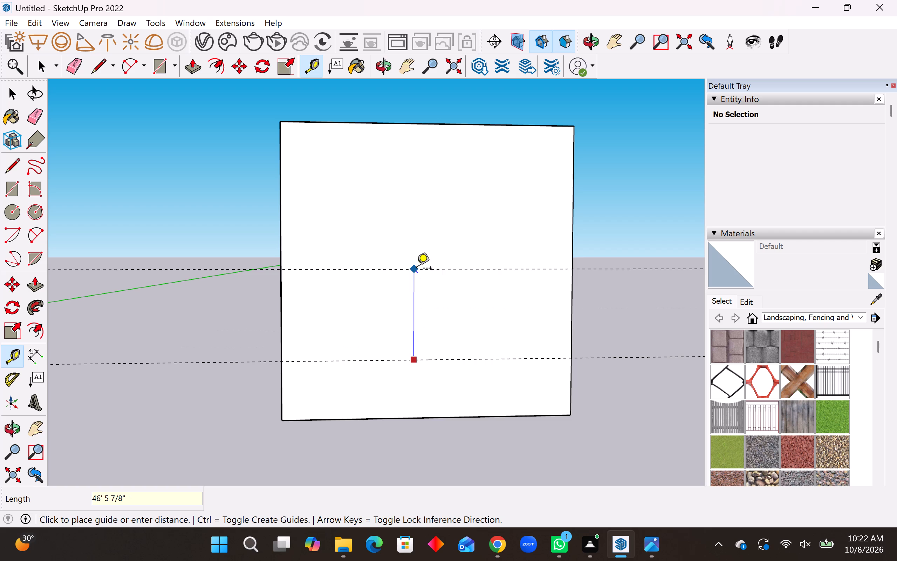
text(35')
key(Return)
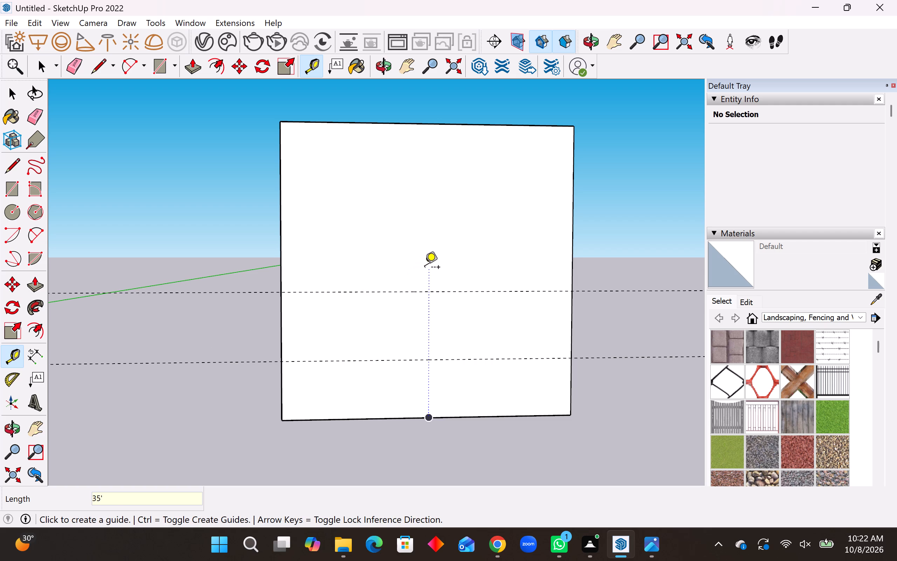
click(420, 295)
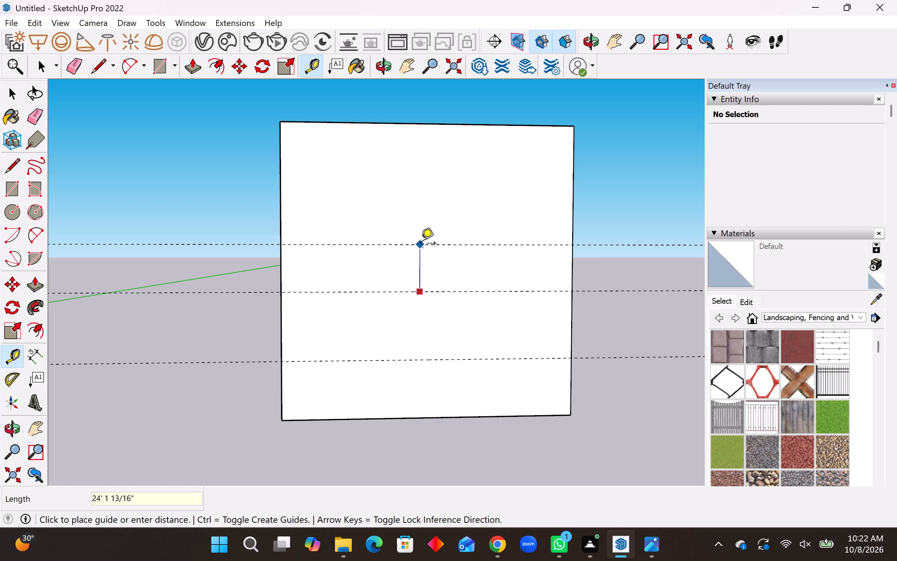
text(35')
key(Return)
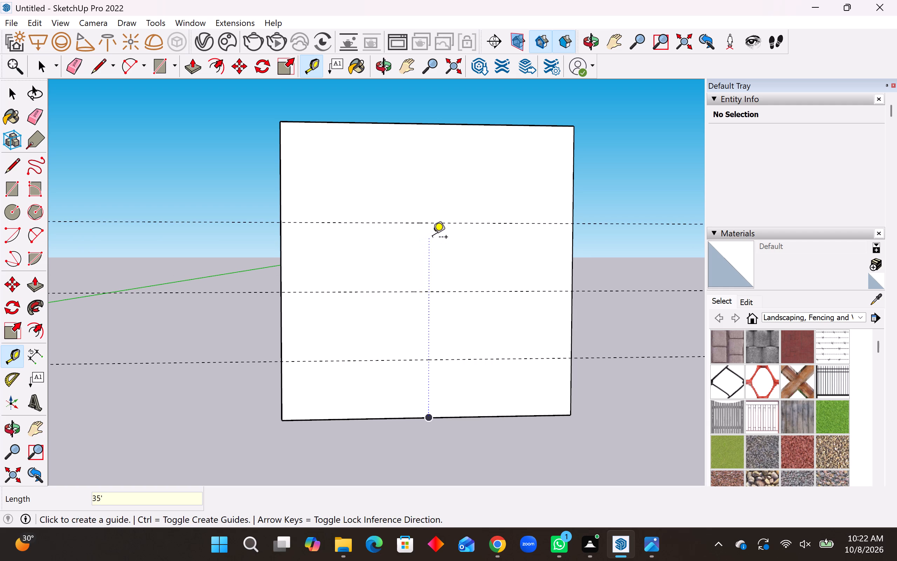
click(453, 221)
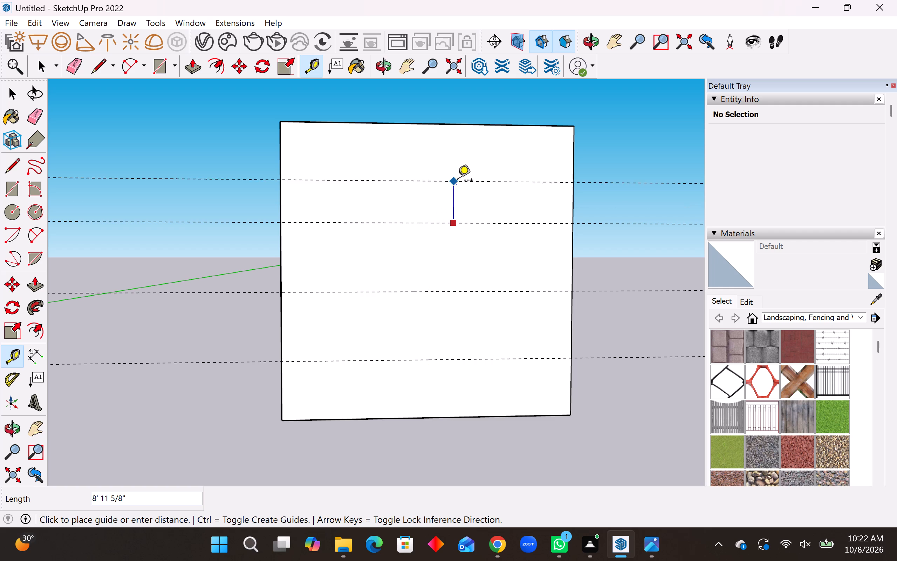
text(35)
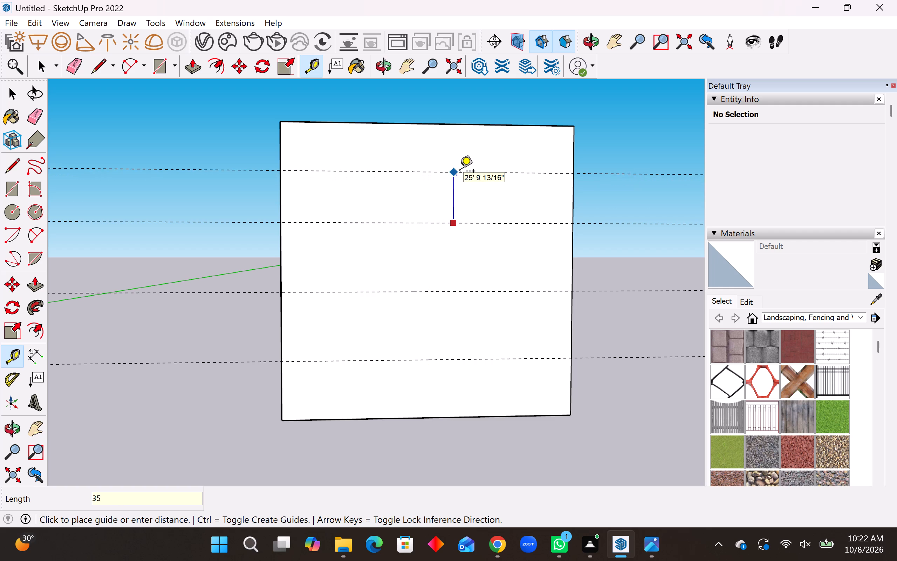
key(apostrophe)
key(Return)
Pull the block's top face up by 100'.
scroll(450, 243, down, 2)
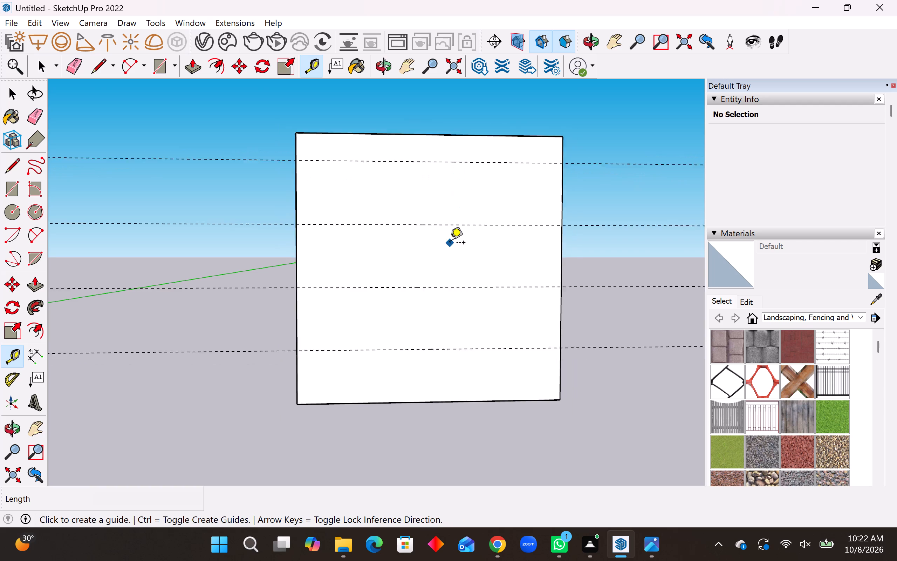
scroll(450, 244, down, 2)
middle_drag(448, 244, 414, 287)
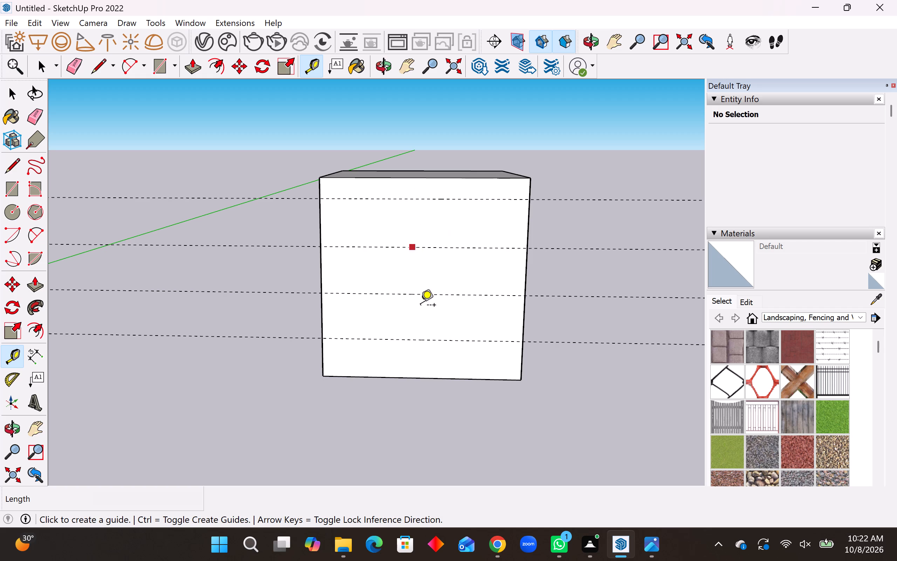
scroll(349, 370, down, 1)
click(37, 282)
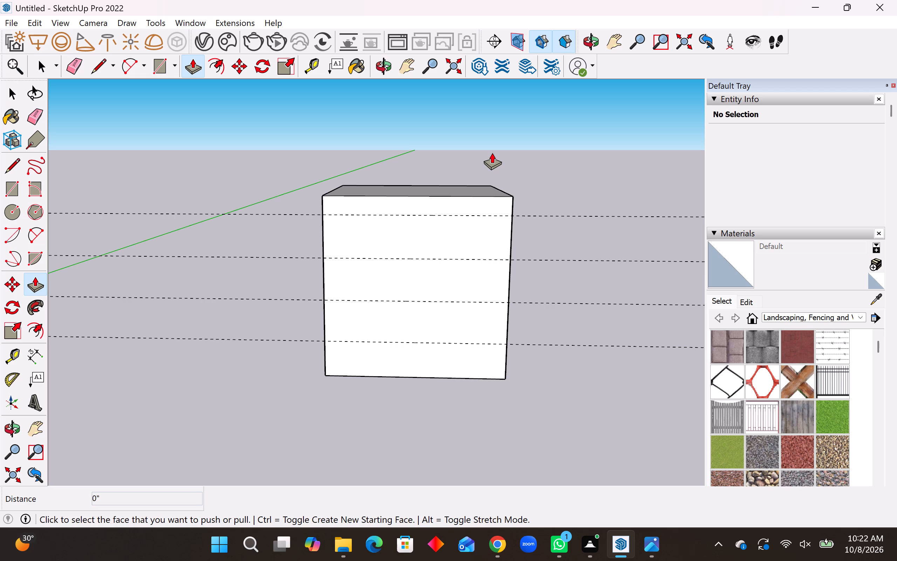
click(437, 186)
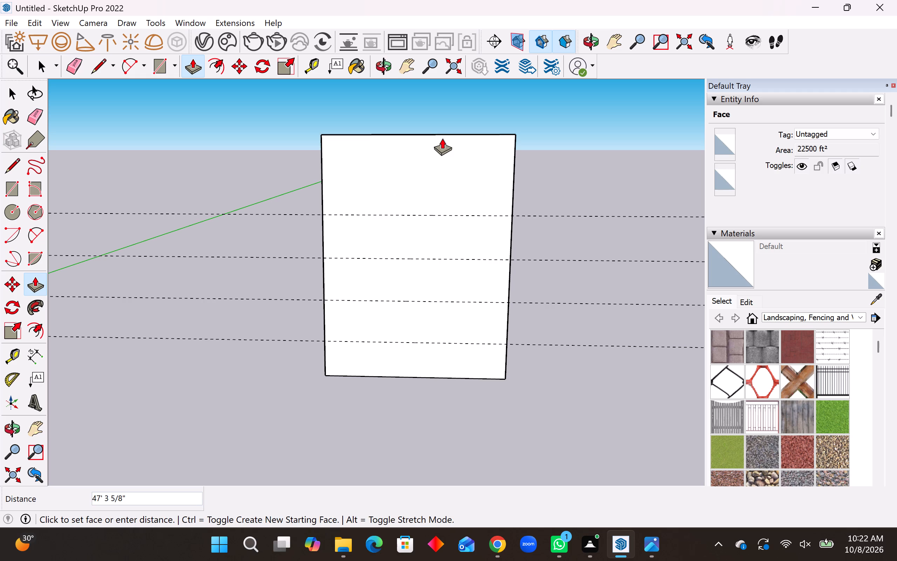
text(100')
key(Return)
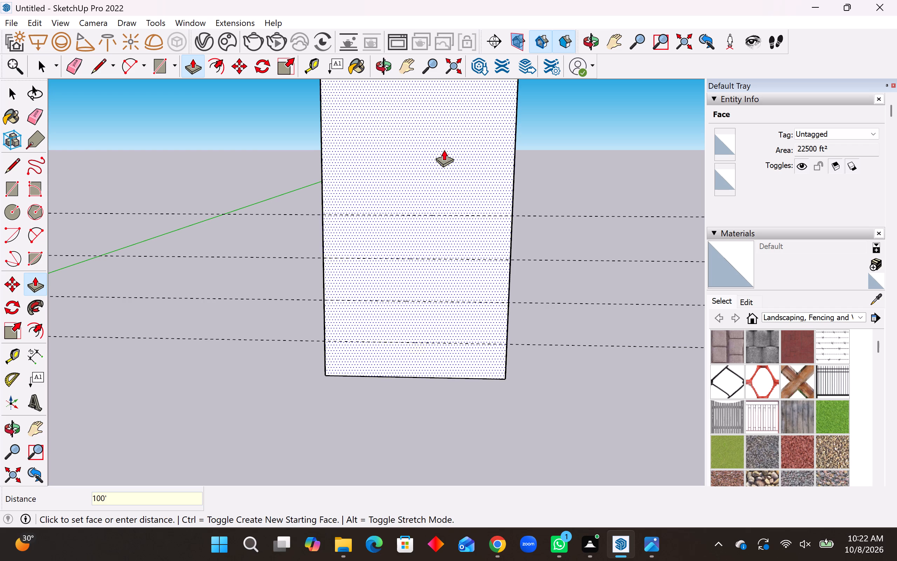
Add three more guide lines above the topmost guide on the front face, spaced 35' apart.
scroll(418, 337, down, 3)
scroll(433, 90, up, 1)
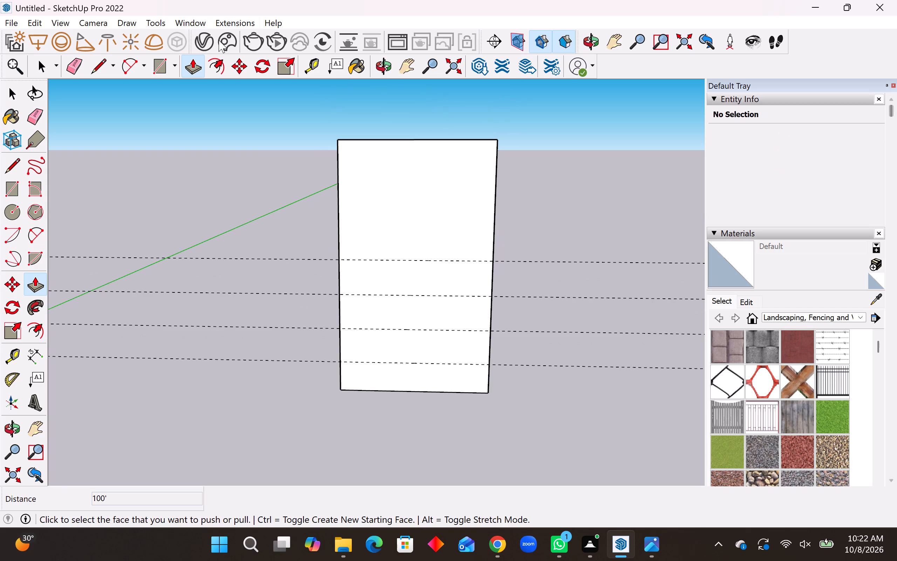
click(8, 358)
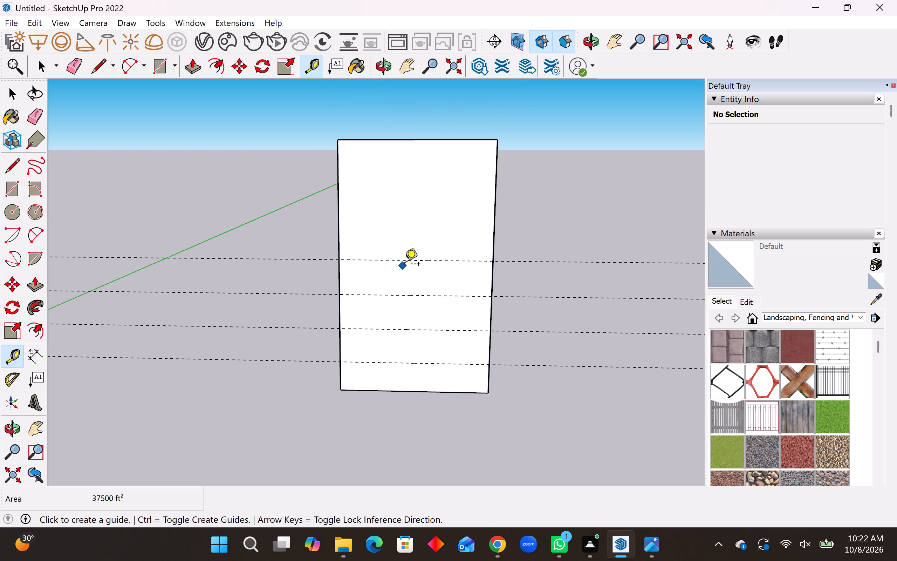
click(407, 263)
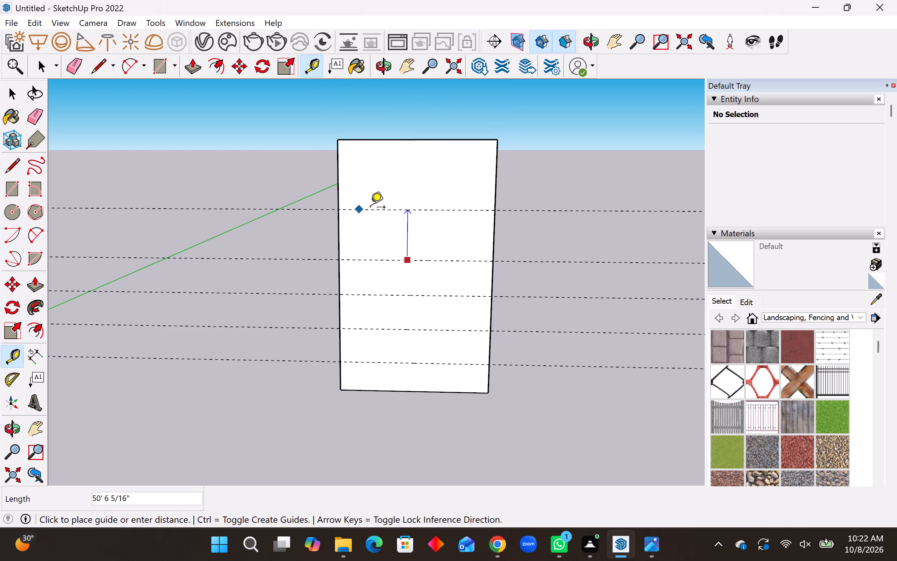
key(3)
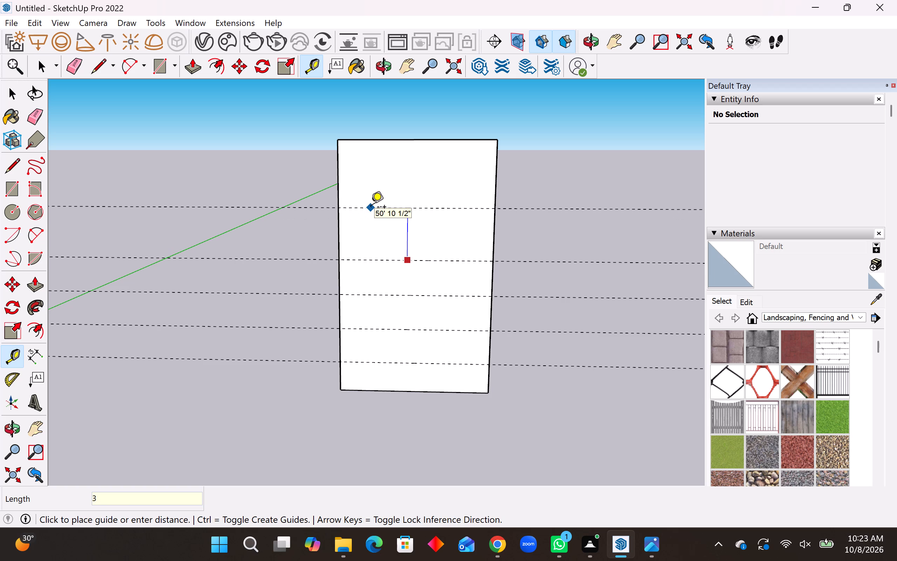
text(5')
key(Return)
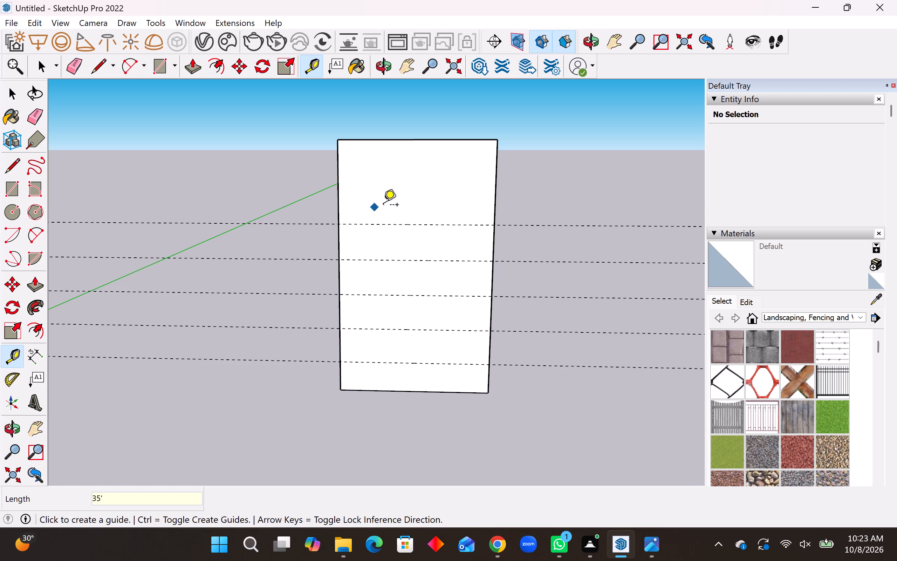
click(433, 223)
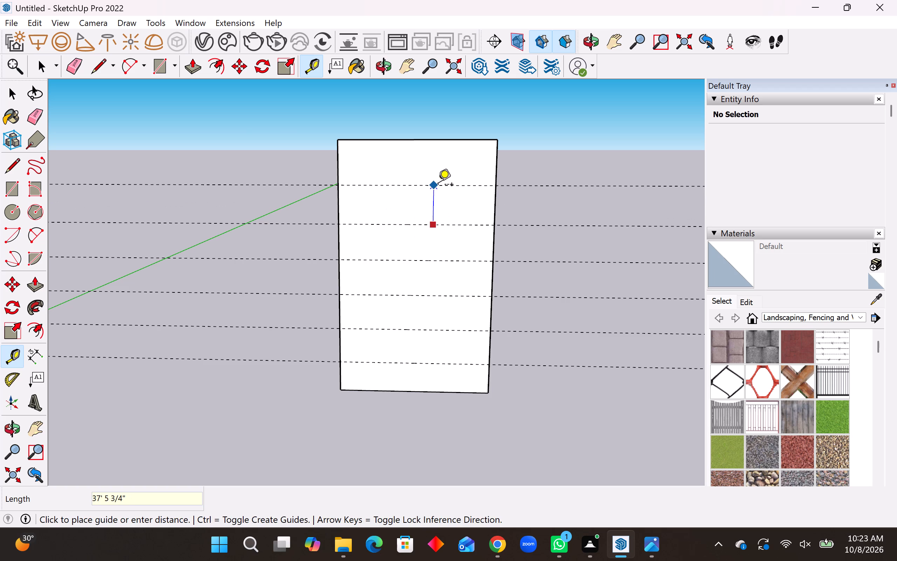
text(35)
key(apostrophe)
key(Return)
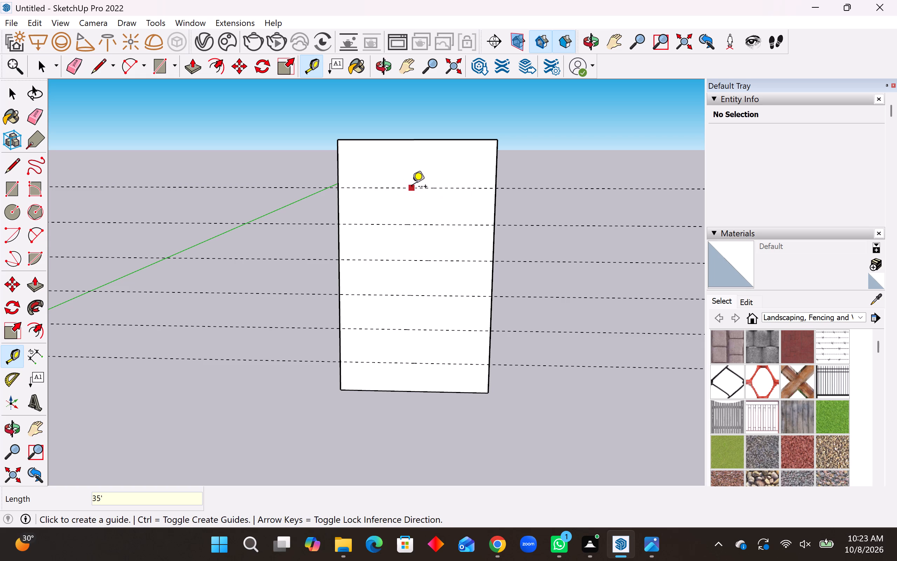
click(412, 188)
text(35')
key(Return)
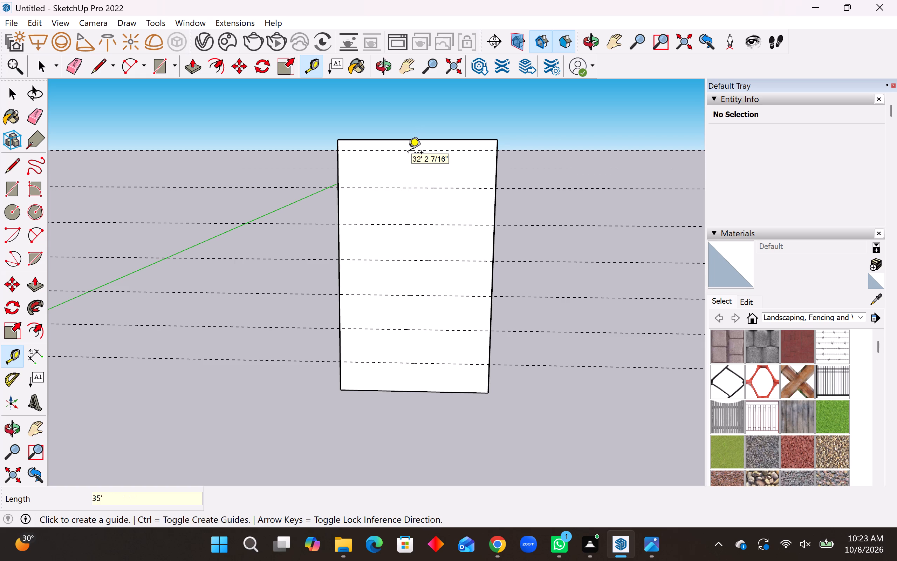
Draw a 150' line across the front face along the second guide from the top, from edge to edge.
middle_drag(448, 355, 451, 330)
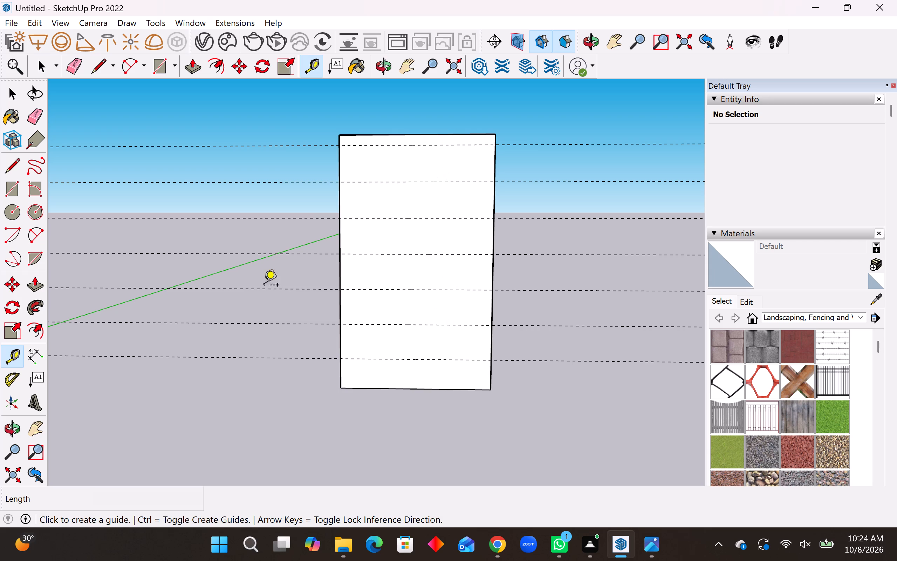
click(8, 162)
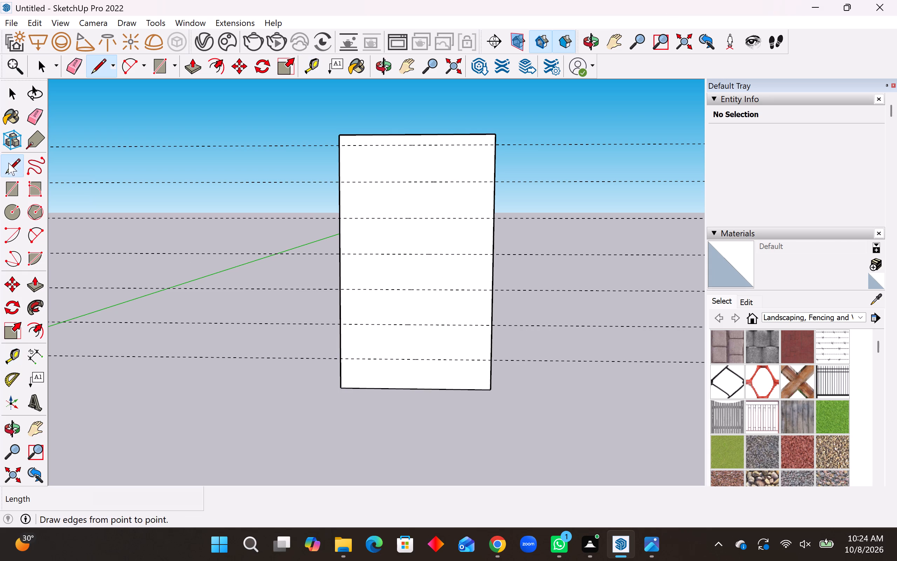
click(339, 182)
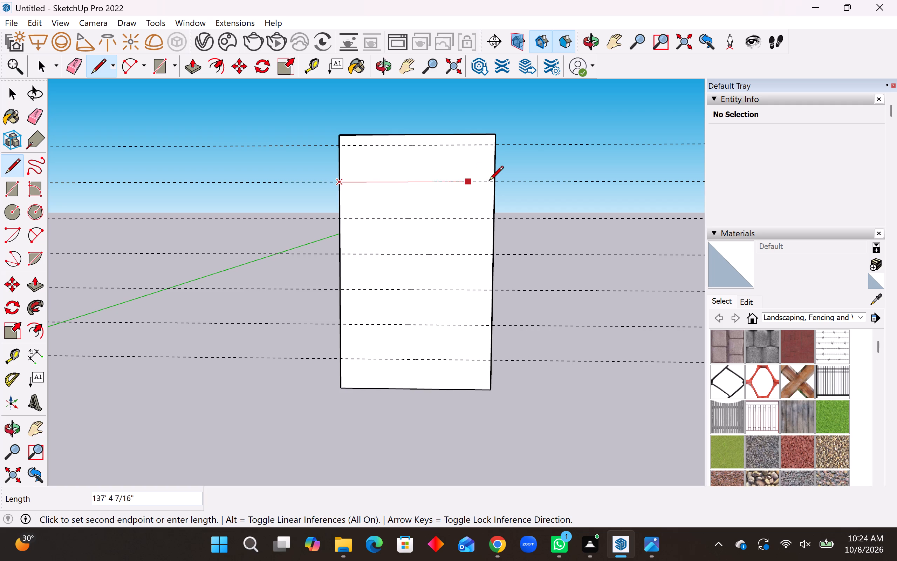
click(492, 182)
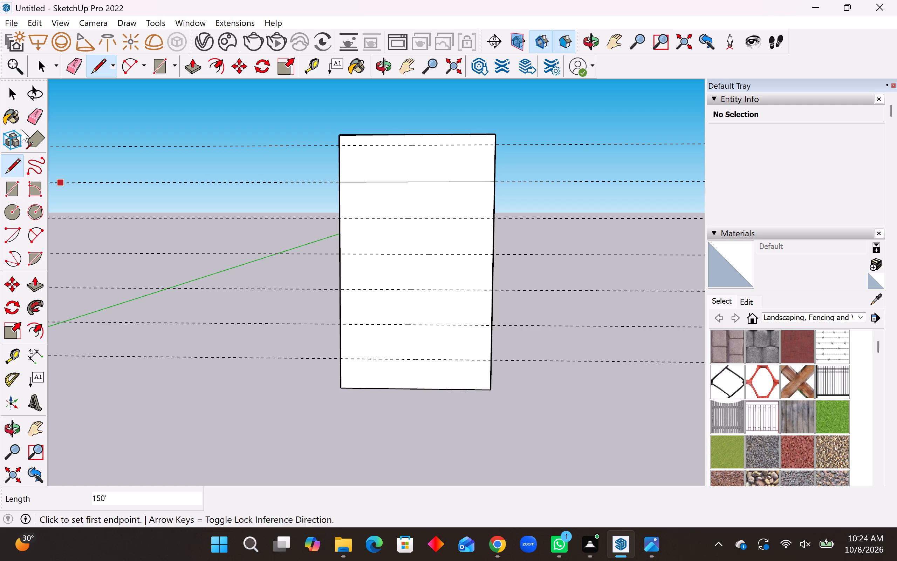
Push the block's top face down to the line drawn across the upper front face.
click(36, 280)
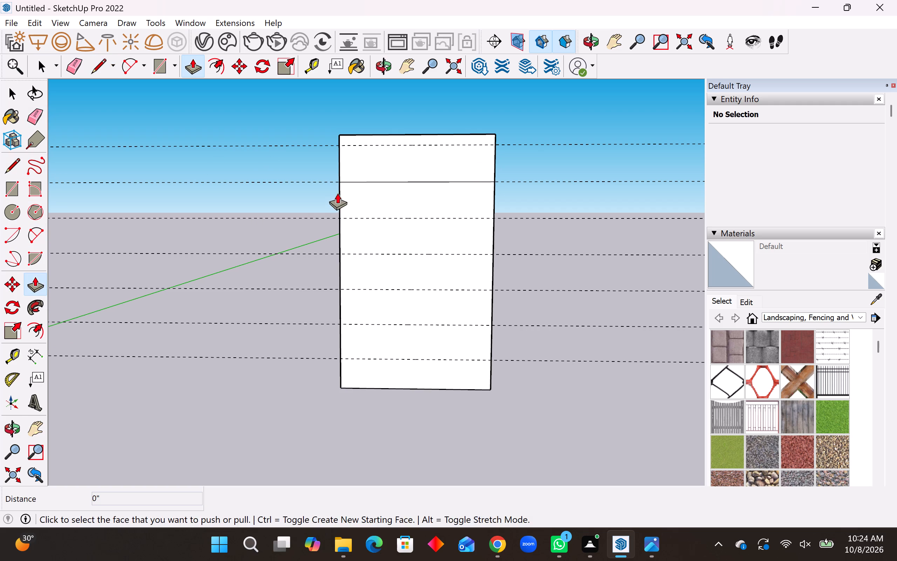
middle_drag(349, 181, 375, 310)
click(402, 153)
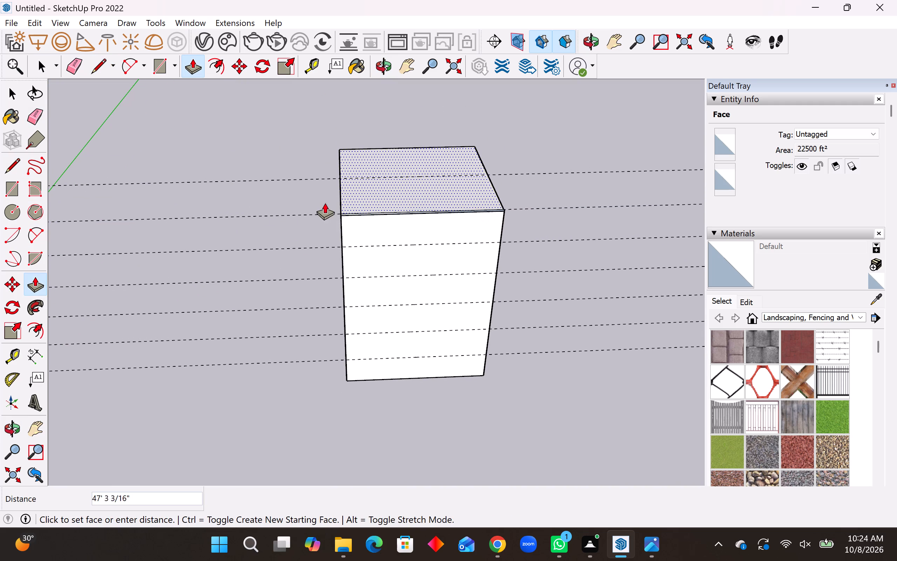
scroll(368, 220, up, 3)
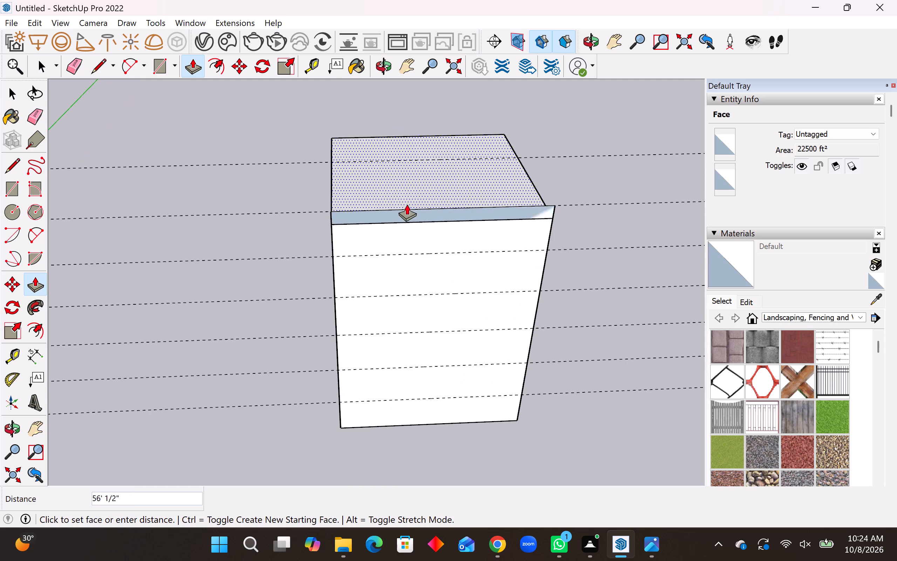
click(405, 214)
key(space)
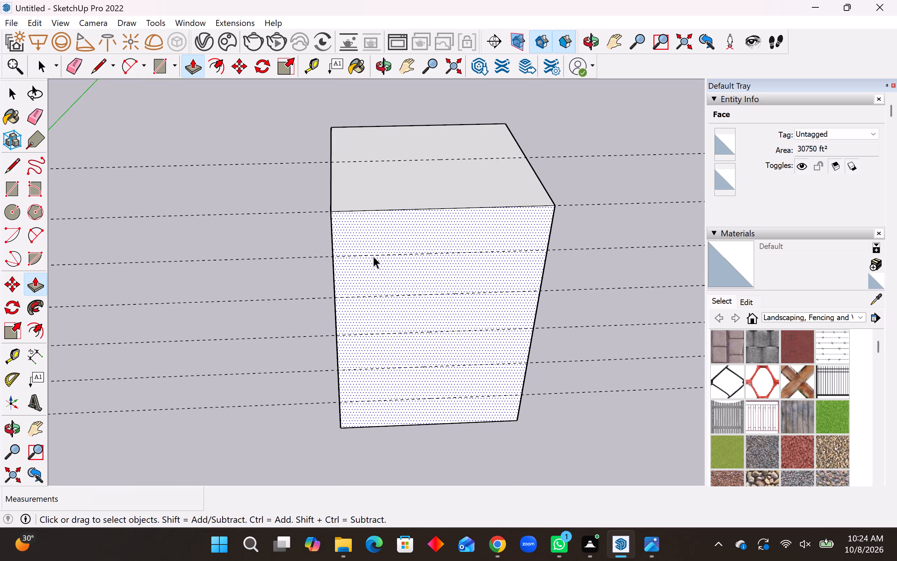
Erase the topmost horizontal guide line, above the lowered top of the block.
click(29, 116)
drag(232, 162, 233, 174)
Draw 150' edge-to-edge lines across the front face along each of the five guides below its top edge.
middle_drag(316, 264, 306, 168)
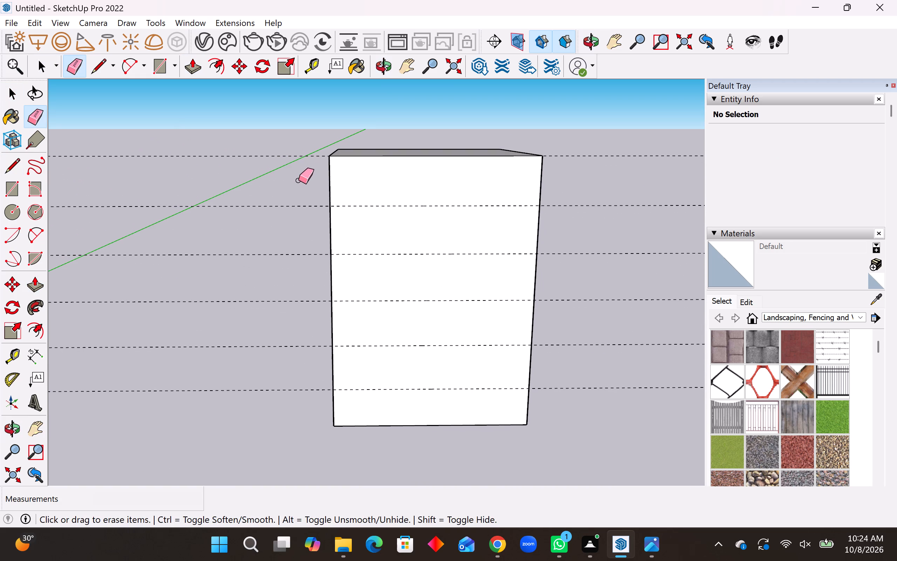
scroll(375, 447, up, 1)
scroll(117, 432, down, 2)
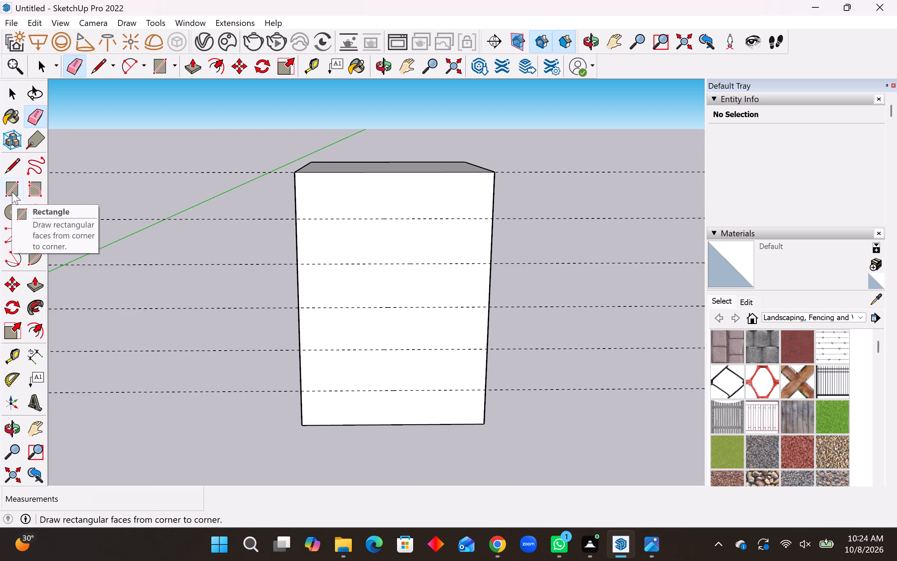
click(11, 170)
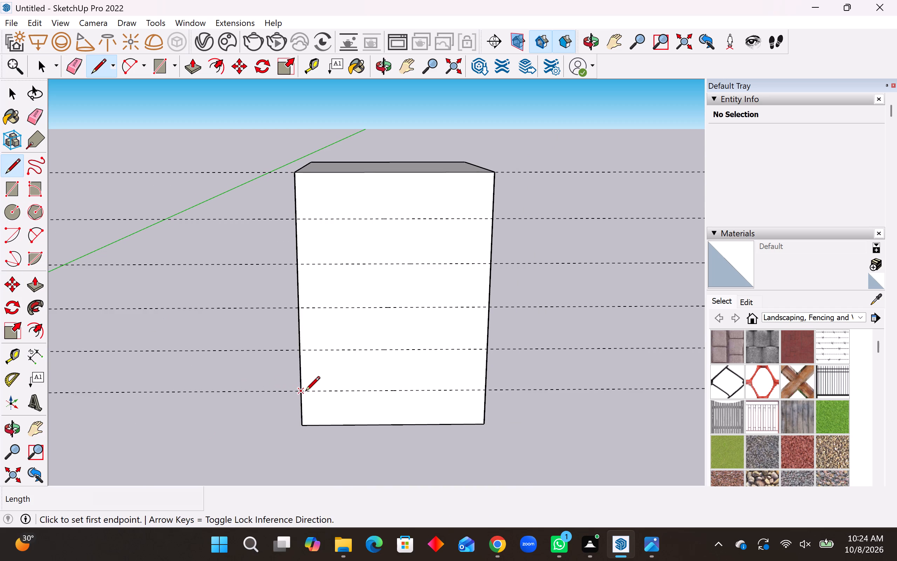
click(302, 391)
click(482, 390)
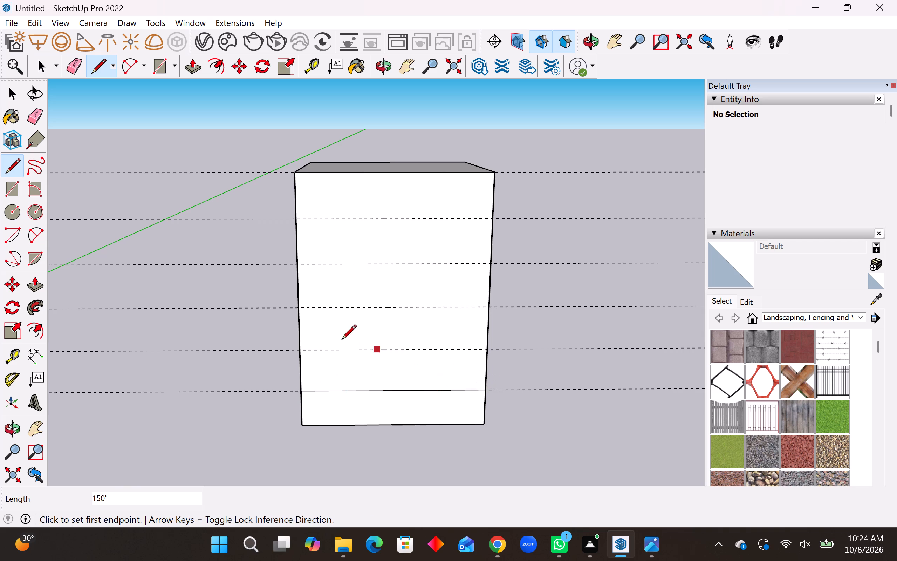
click(300, 350)
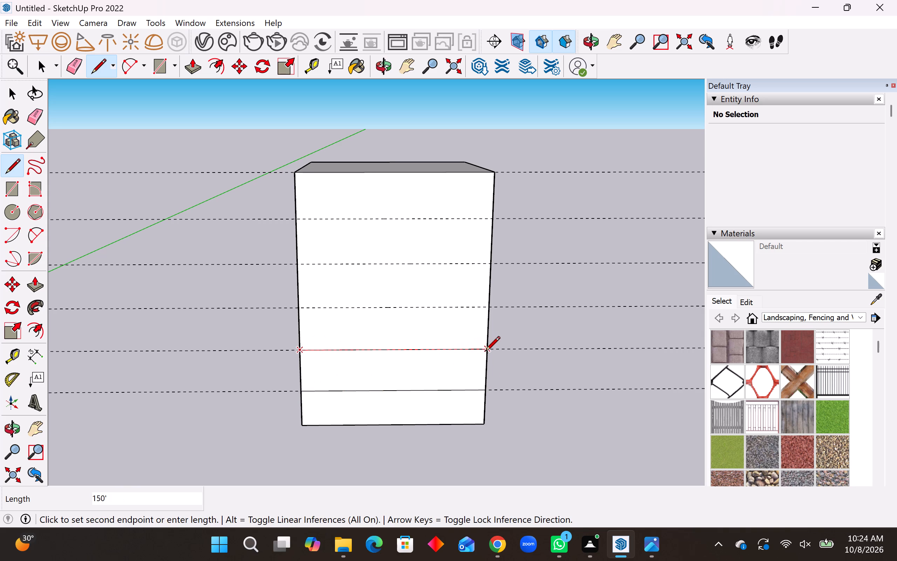
click(485, 352)
click(300, 310)
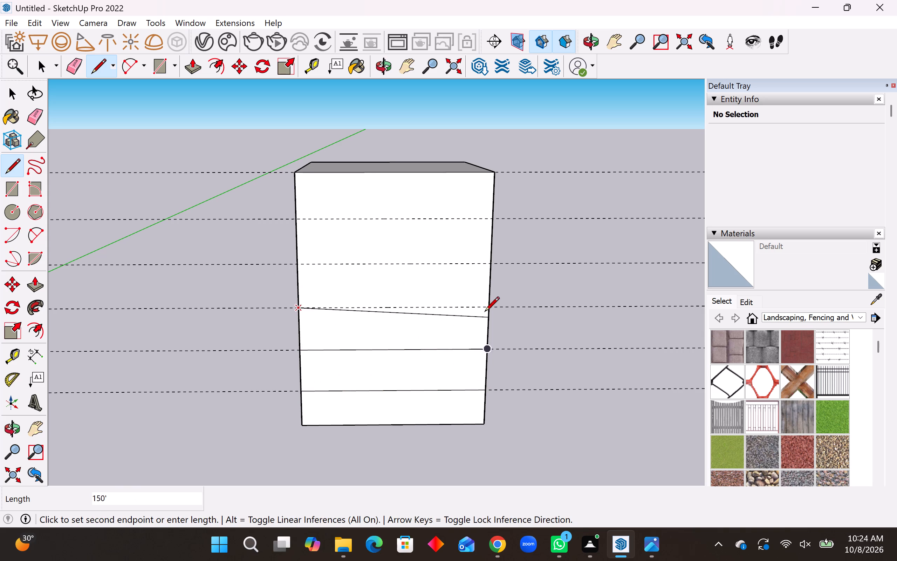
click(485, 312)
click(297, 266)
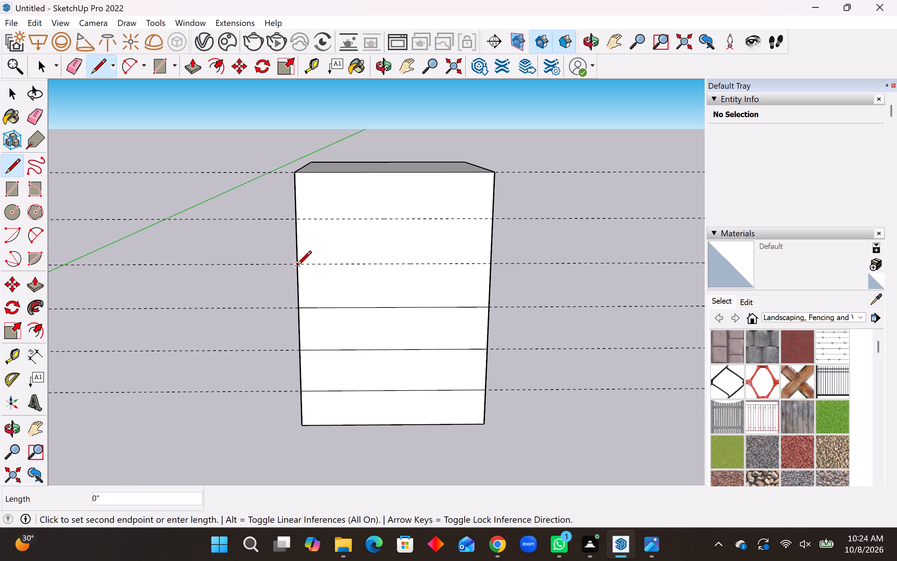
click(491, 266)
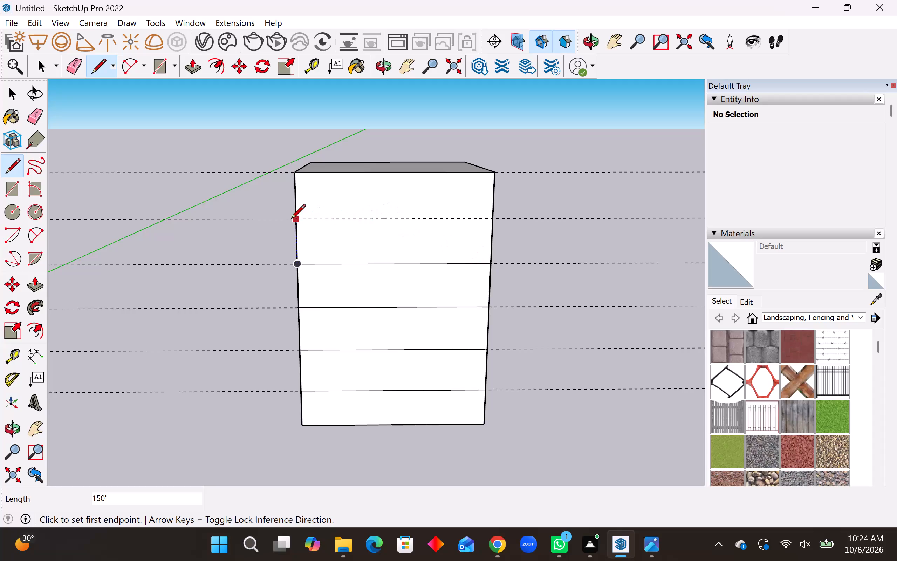
click(295, 220)
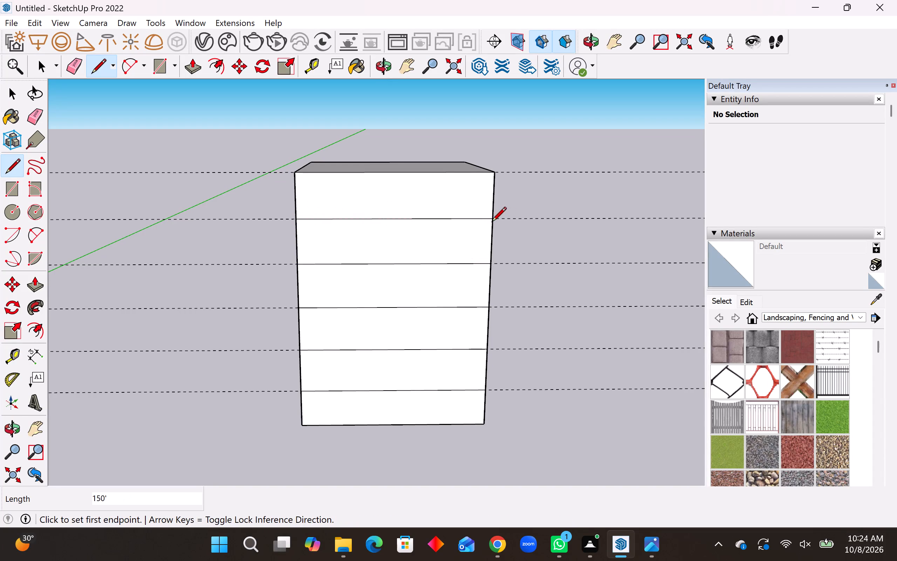
click(492, 223)
Draw a rectangle about 109' 4" by 70' over the second and third floors, starting at the front face's left edge.
middle_drag(487, 335, 481, 292)
scroll(480, 323, down, 3)
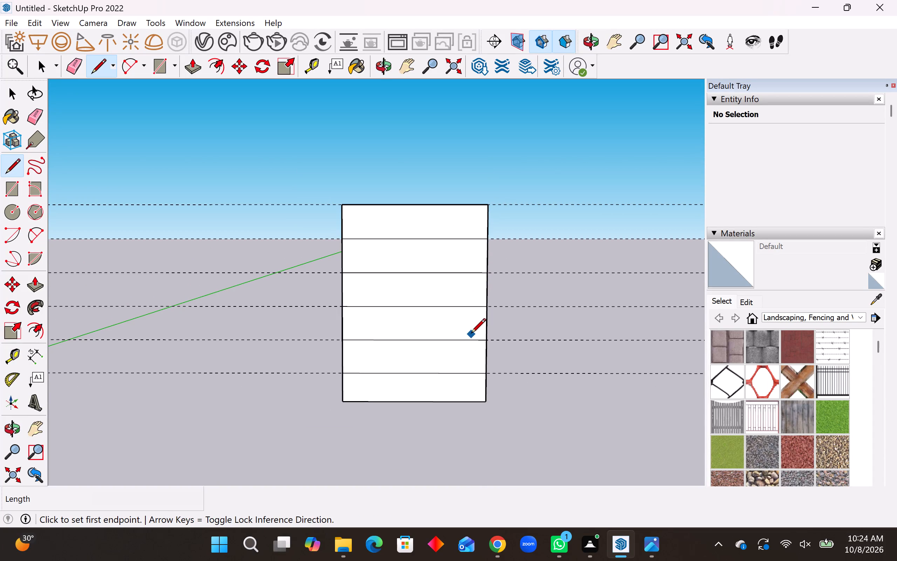
scroll(488, 431, up, 2)
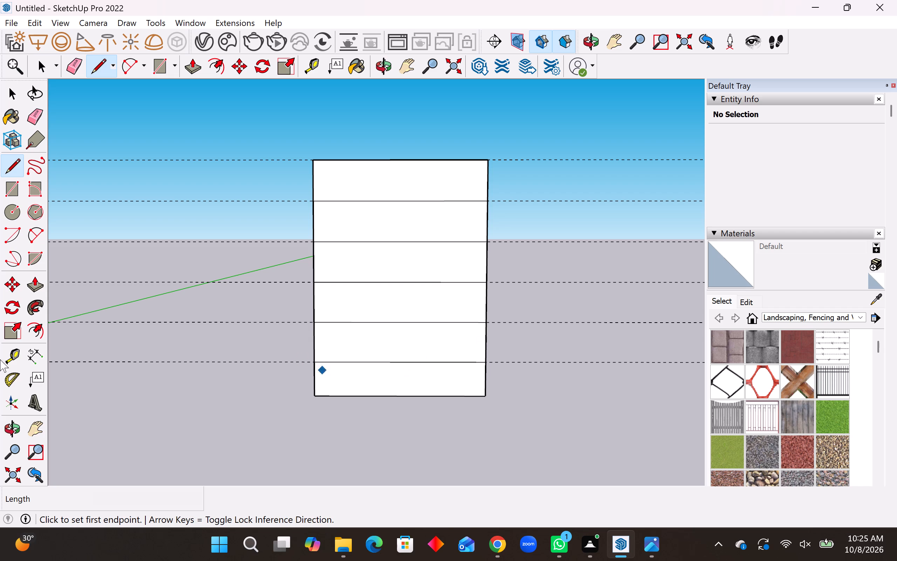
click(12, 196)
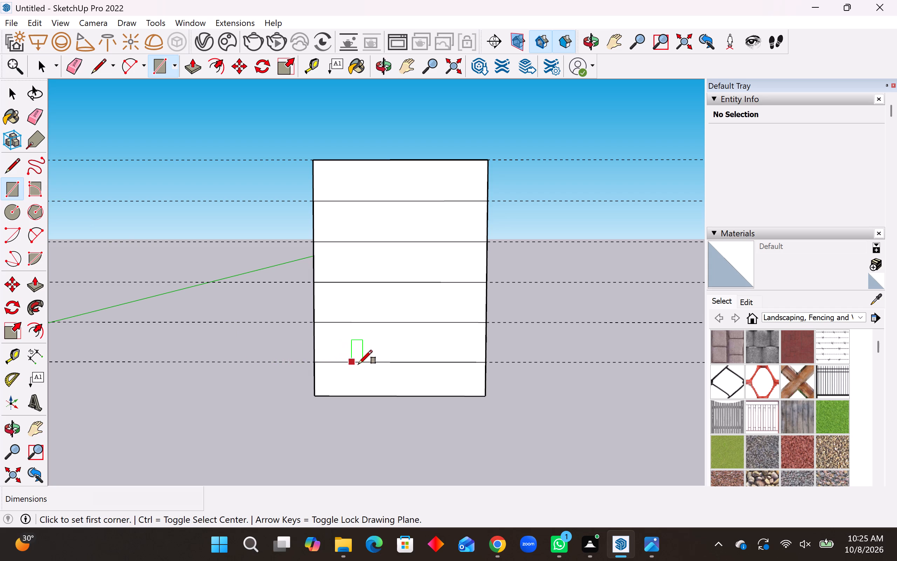
click(312, 363)
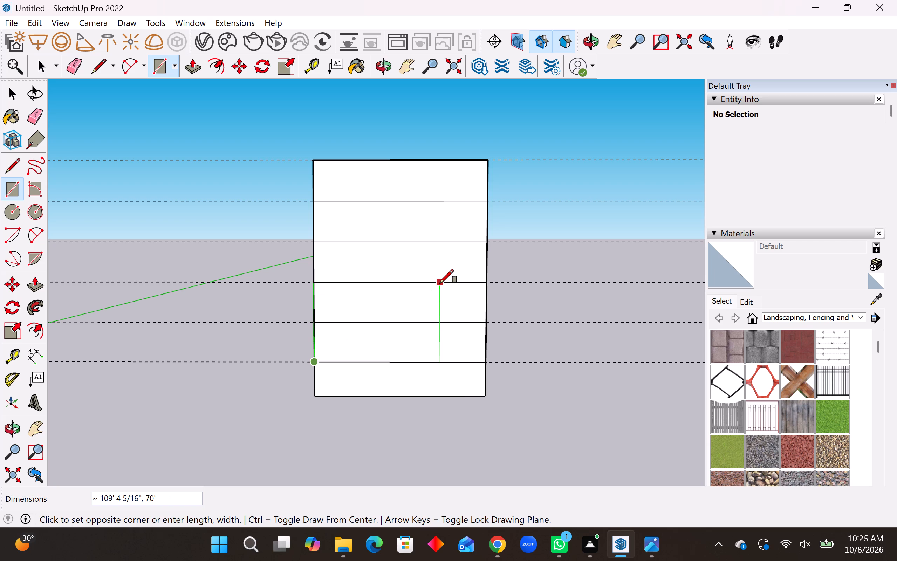
click(440, 283)
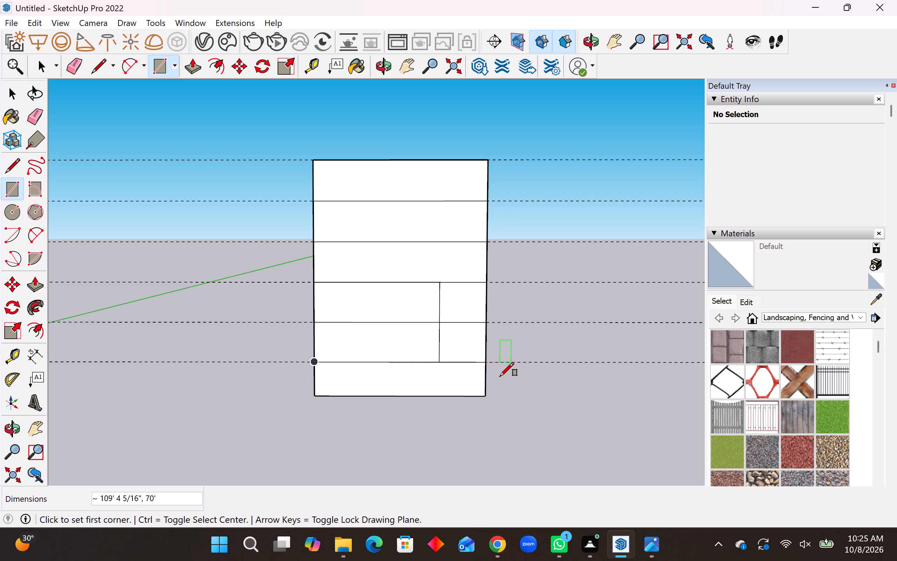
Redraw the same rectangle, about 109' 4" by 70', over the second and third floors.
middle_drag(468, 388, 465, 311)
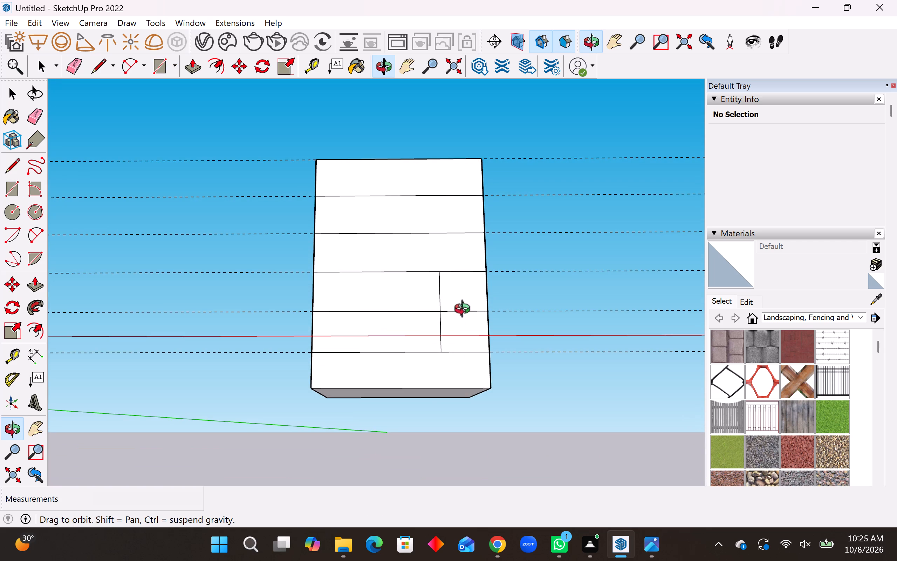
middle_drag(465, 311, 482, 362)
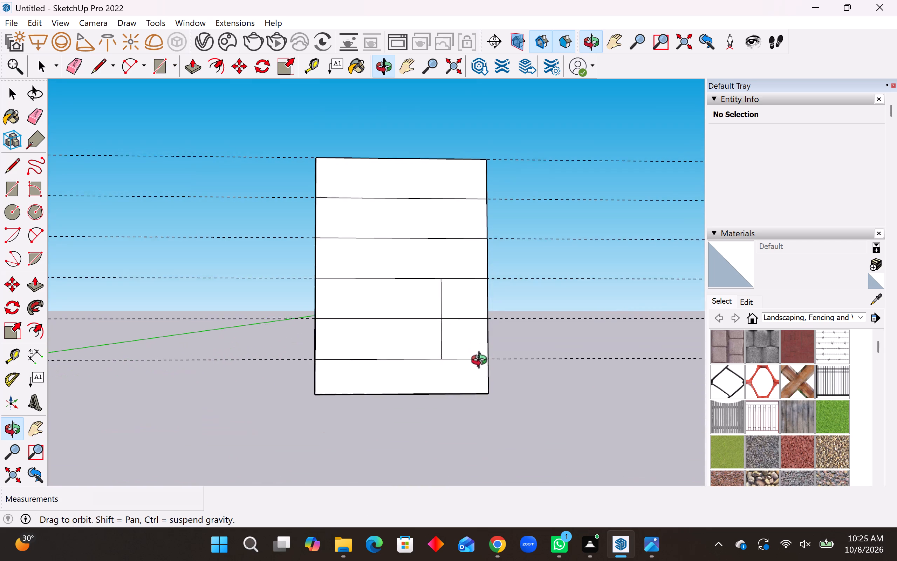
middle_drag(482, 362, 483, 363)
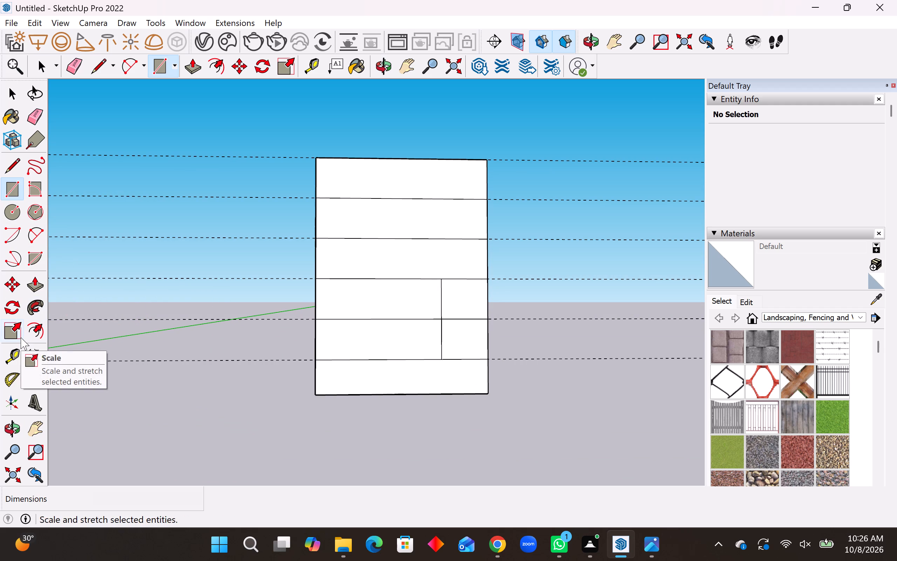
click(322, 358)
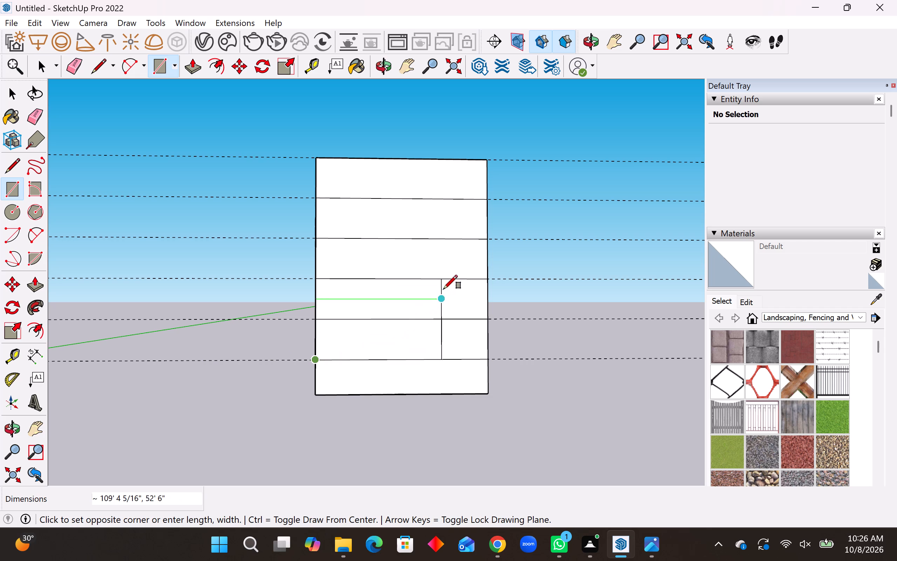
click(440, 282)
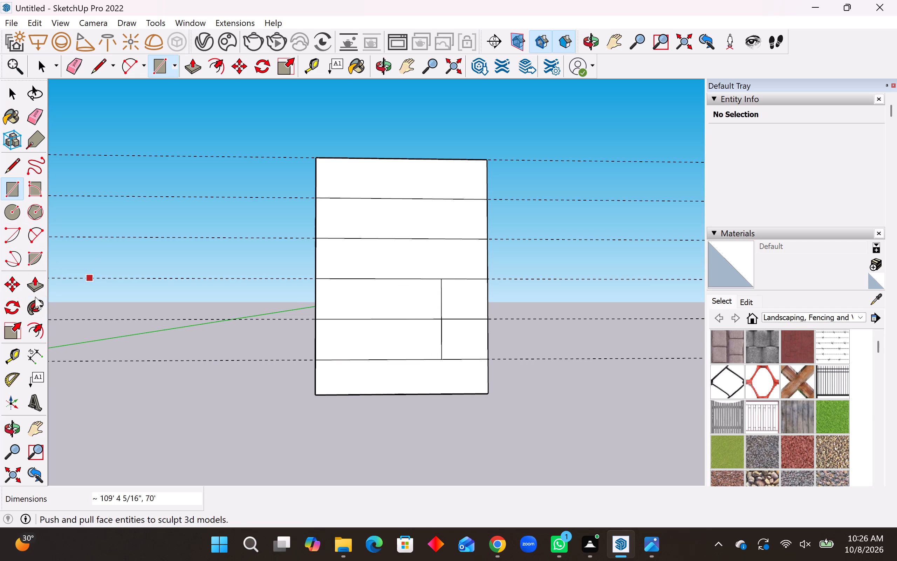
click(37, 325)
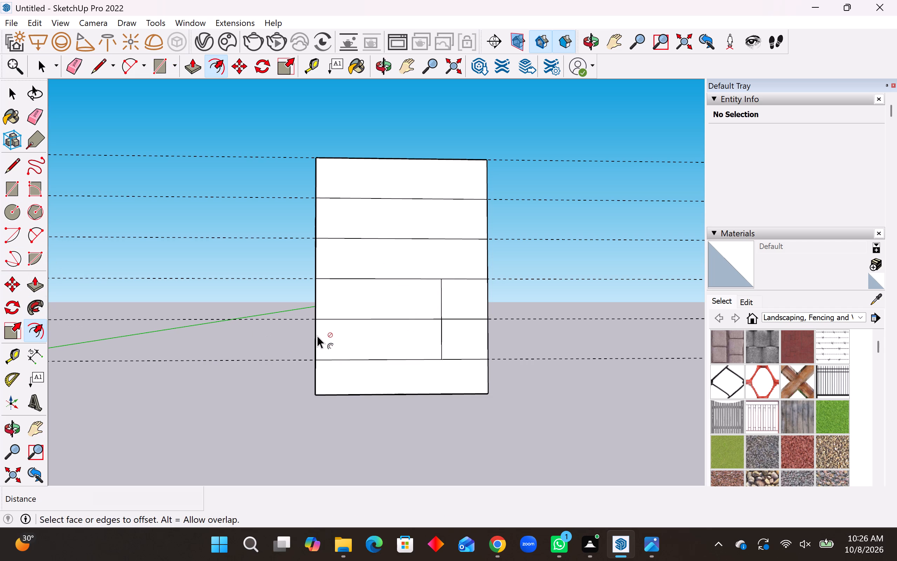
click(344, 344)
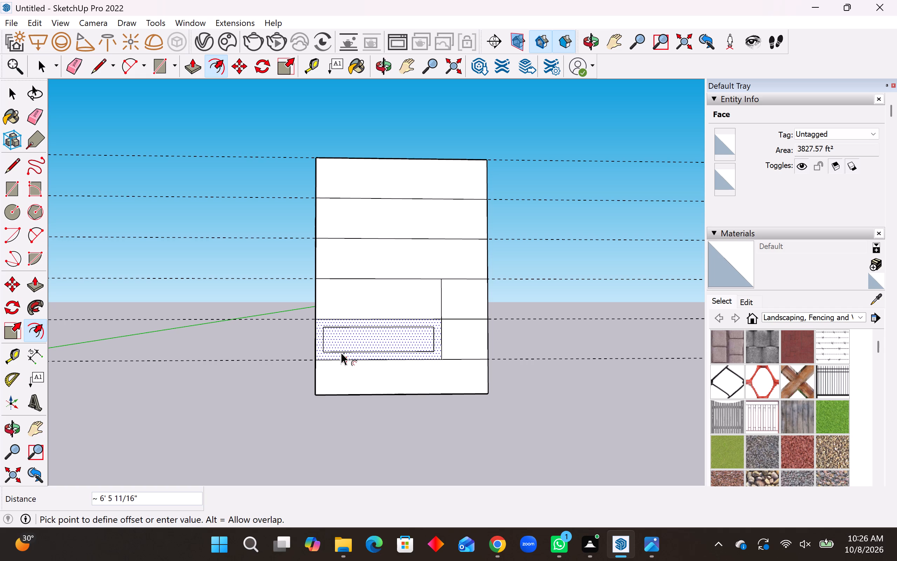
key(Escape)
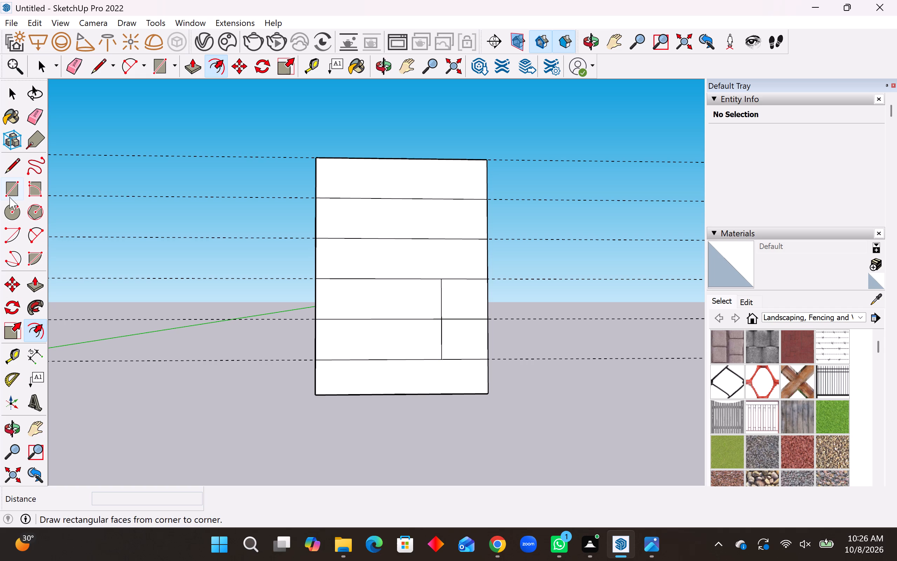
Place a vertical guide 7' inside the rectangle's right edge.
click(10, 168)
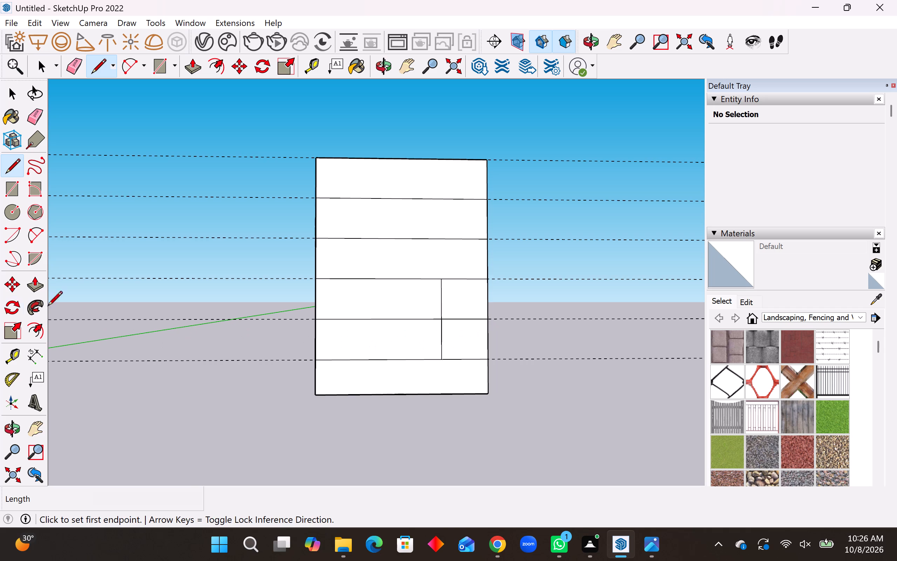
click(14, 359)
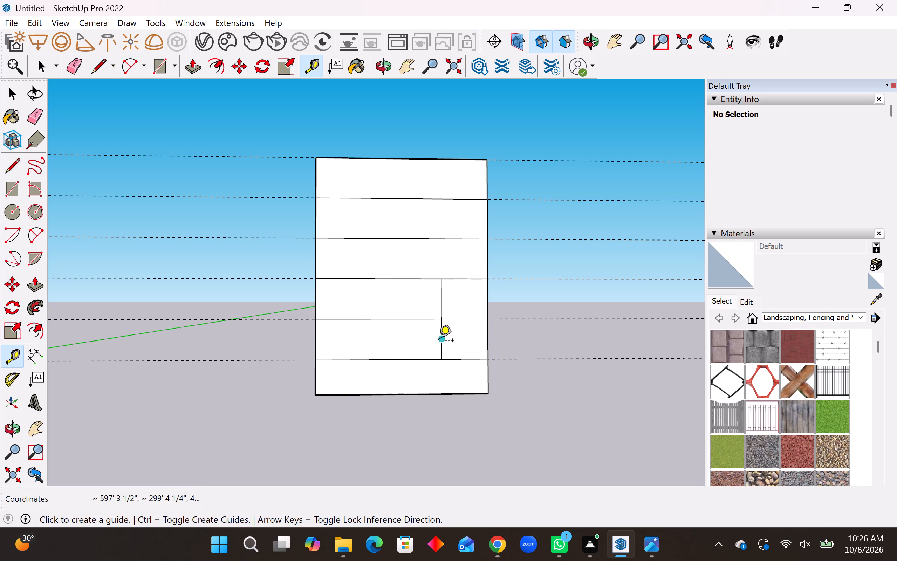
click(439, 342)
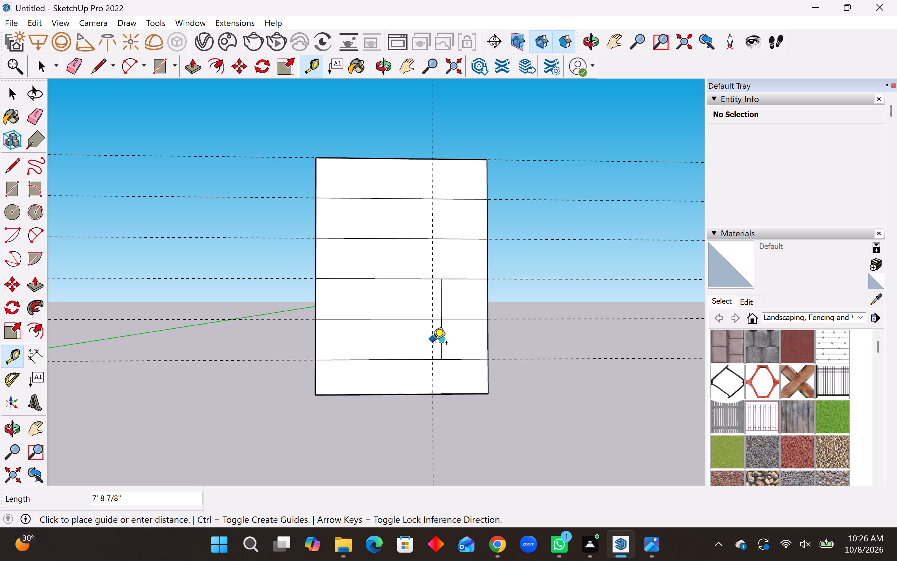
text(7')
key(Return)
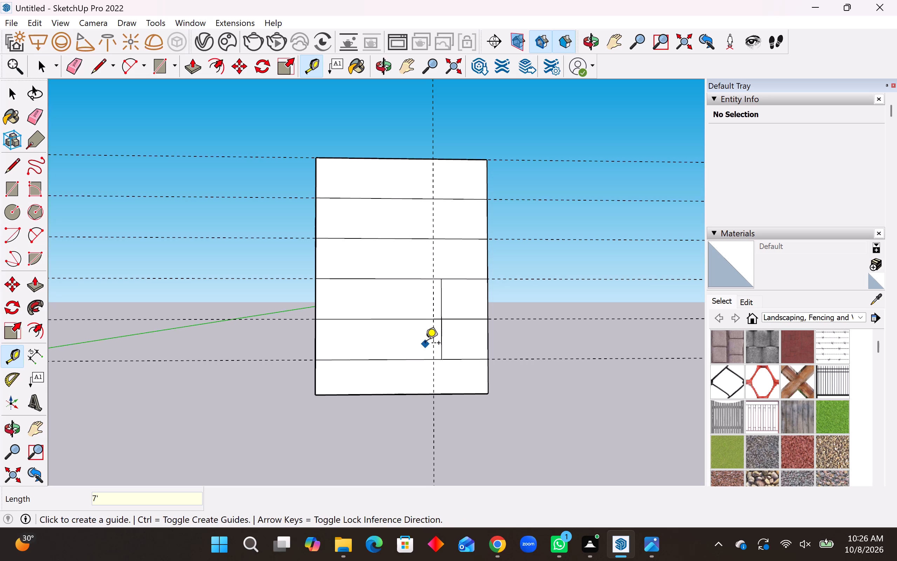
Draw vertical lines along the 7' guide through the second and third floors, 35' per floor, from the rectangle's top to its bottom edge.
click(9, 161)
click(432, 280)
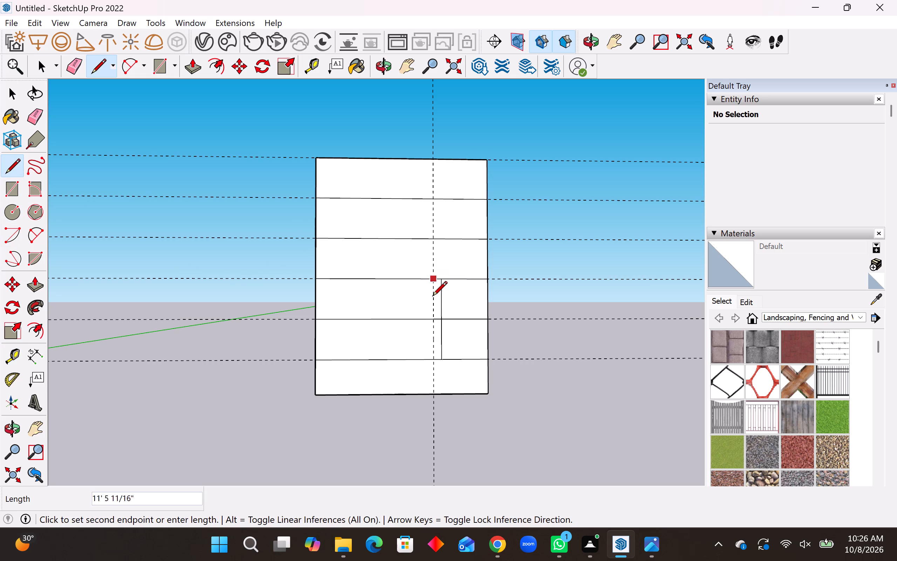
click(431, 318)
click(432, 323)
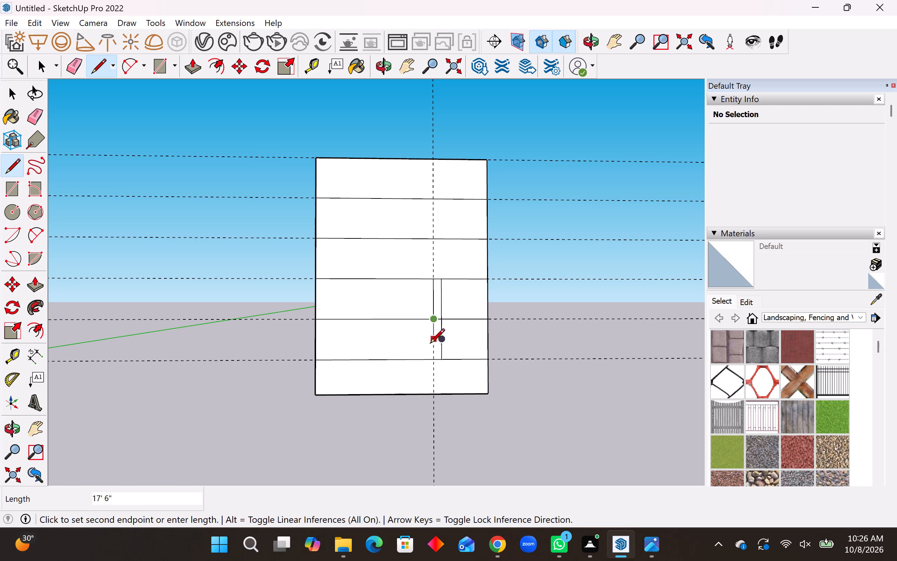
click(431, 358)
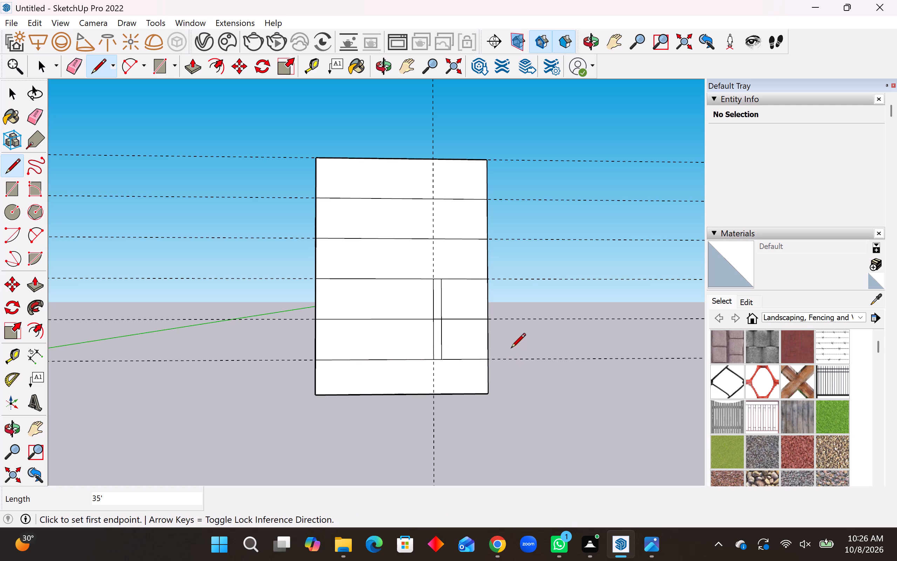
Place a horizontal guide 7' below the rectangle's top edge.
click(13, 350)
click(376, 281)
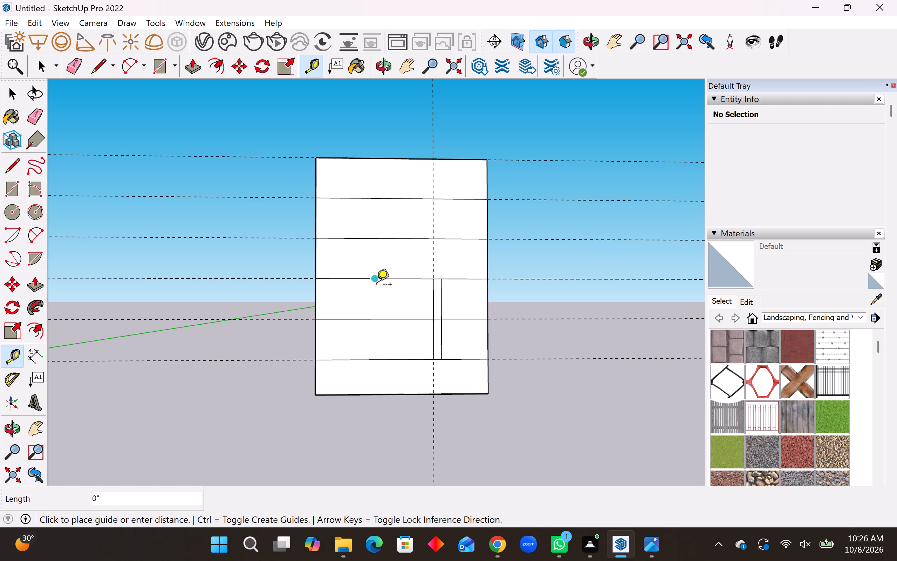
text(7')
key(Return)
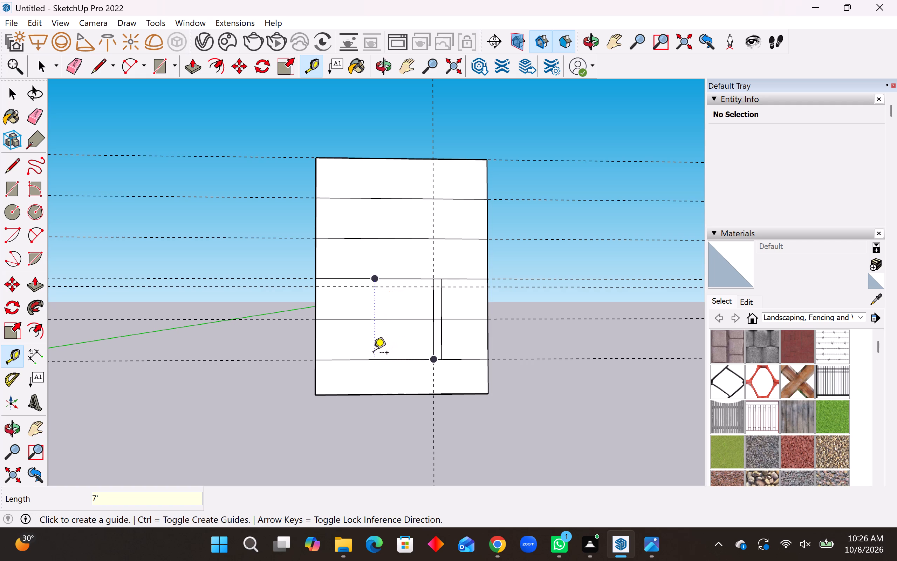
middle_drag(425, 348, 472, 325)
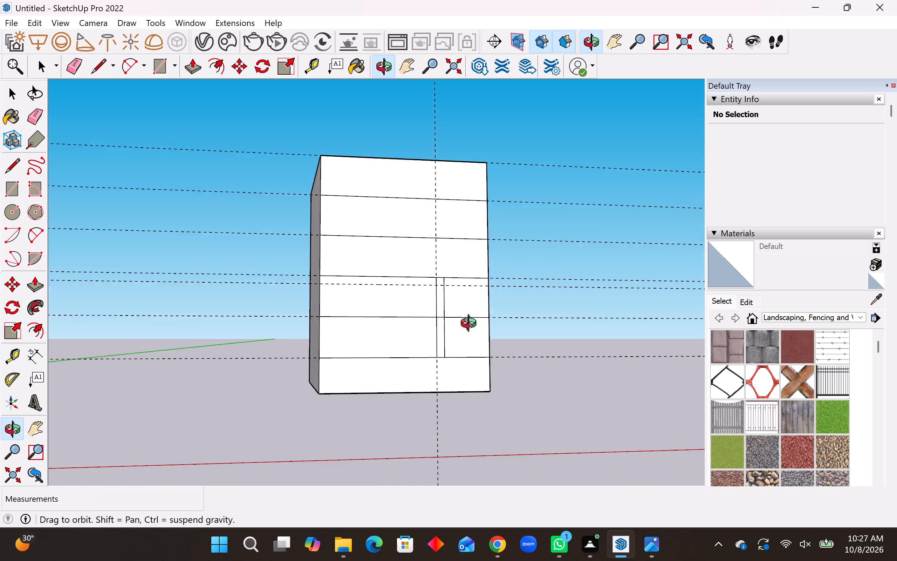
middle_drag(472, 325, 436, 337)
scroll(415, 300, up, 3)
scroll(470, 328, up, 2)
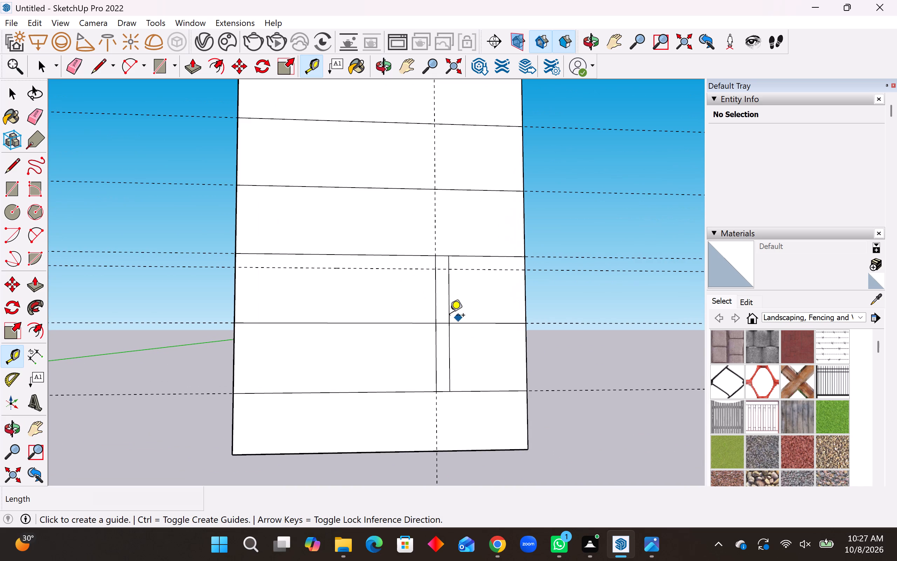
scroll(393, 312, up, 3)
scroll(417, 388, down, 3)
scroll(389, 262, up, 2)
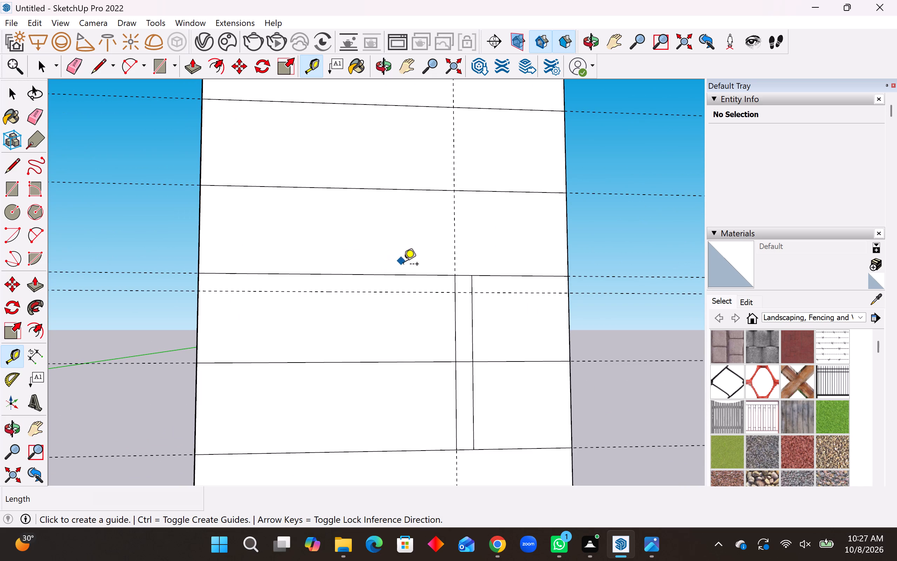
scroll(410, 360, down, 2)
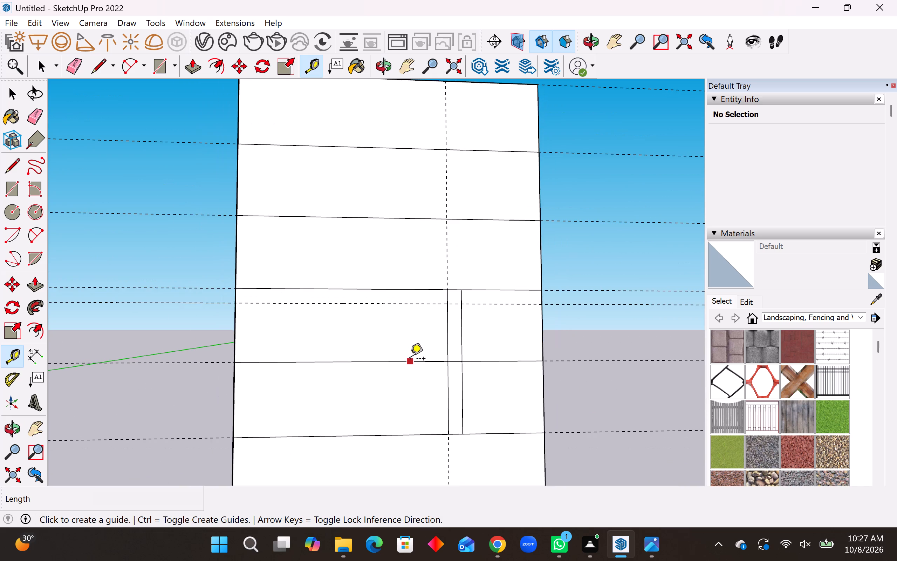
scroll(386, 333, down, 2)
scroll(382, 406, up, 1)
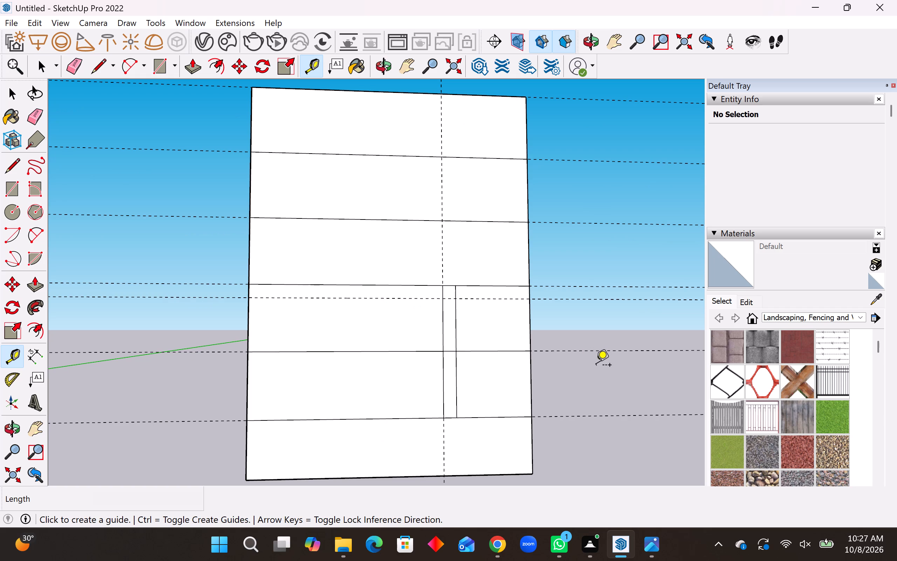
Undo the 7' frame guides and lines and all the drawn floor lines on the block's front face.
key(ctrl+z)
key(ctrl+z)
key(ctrl+z)
key(ctrl+z)
key(ctrl+z)
key(ctrl+z)
key(ctrl+z)
key(ctrl+z)
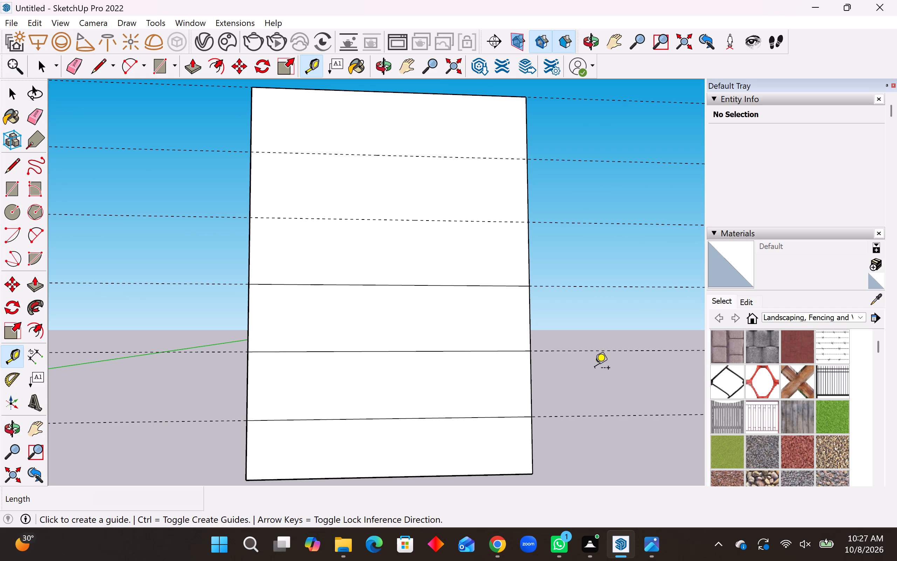
key(ctrl+z)
key(ctrl+z)
key(ctrl+z)
key(ctrl+z)
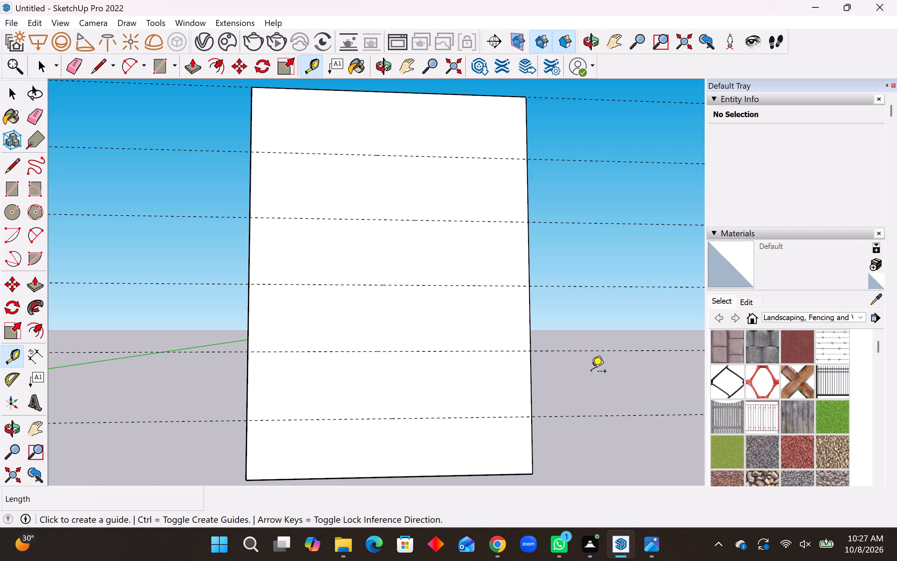
Undo the horizontal floor guides and the block's height extrusion, back to the plain cube with a 150' square footprint.
key(ctrl+z)
key(ctrl+z)
key(ctrl+z)
key(ctrl+z)
key(ctrl+z)
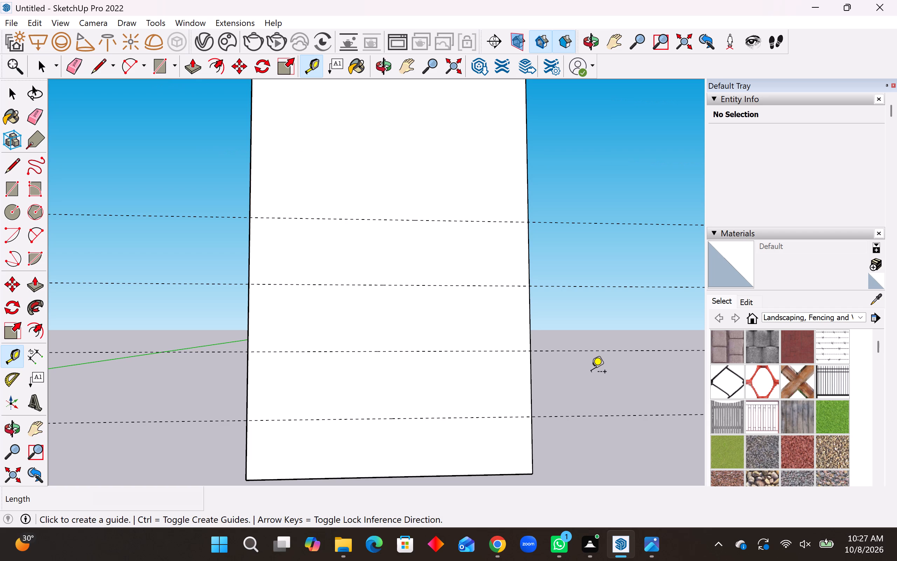
key(ctrl+z)
key(ctrl+z)
key(ctrl+z)
key(ctrl+z)
key(ctrl+z)
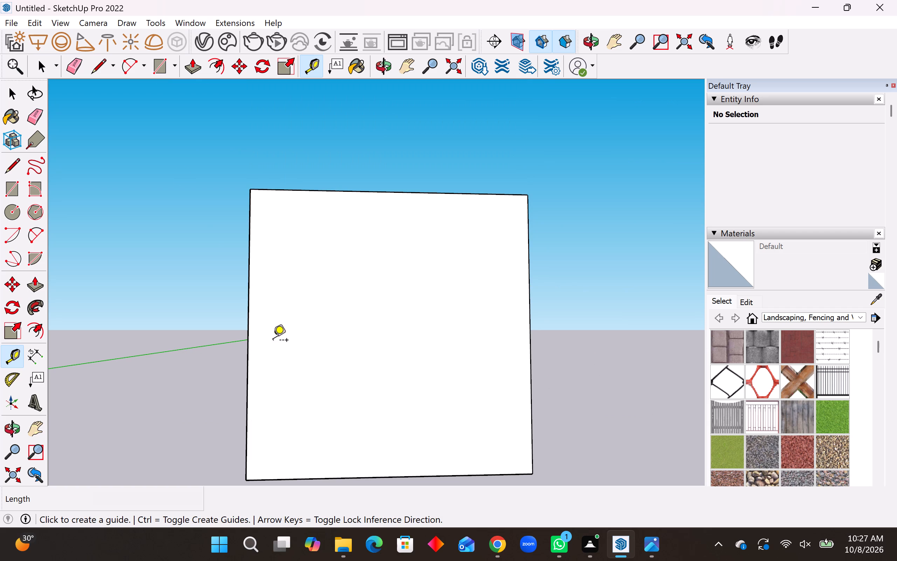
Extrude the block's top face upward by 200'.
middle_drag(381, 230, 384, 419)
scroll(283, 389, down, 1)
click(36, 290)
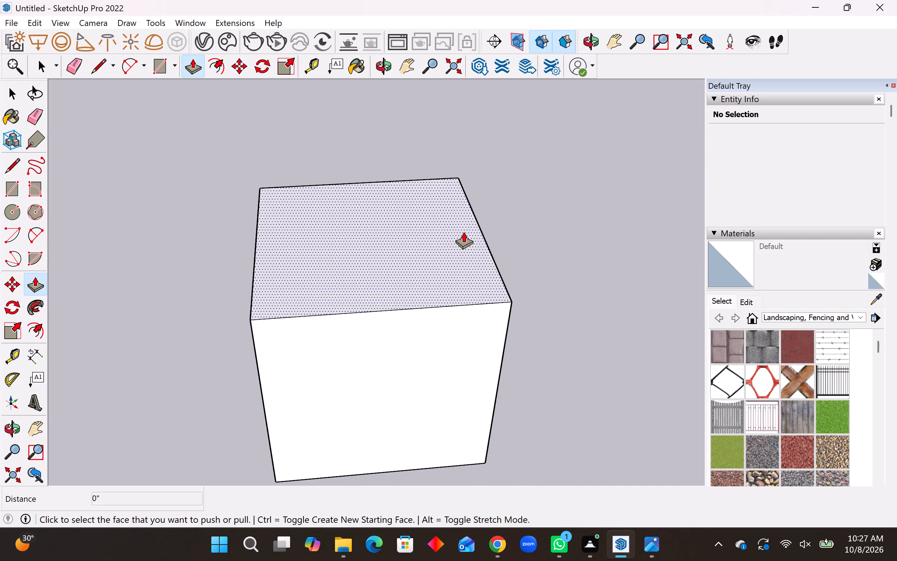
click(461, 232)
text(200')
key(Return)
Extrude the block's right side face outward by 100' to widen the front.
scroll(422, 322, down, 5)
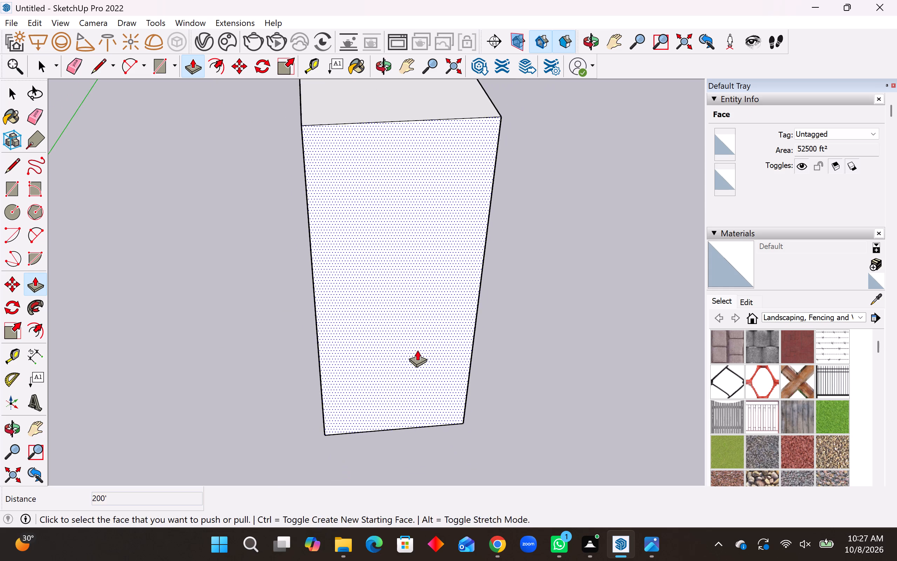
middle_drag(430, 346, 401, 292)
middle_drag(523, 291, 290, 298)
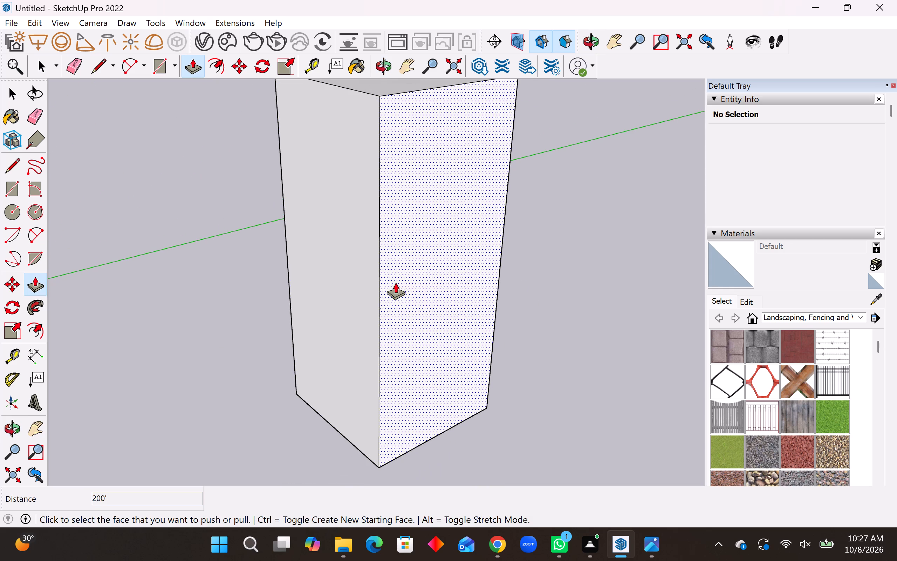
click(399, 281)
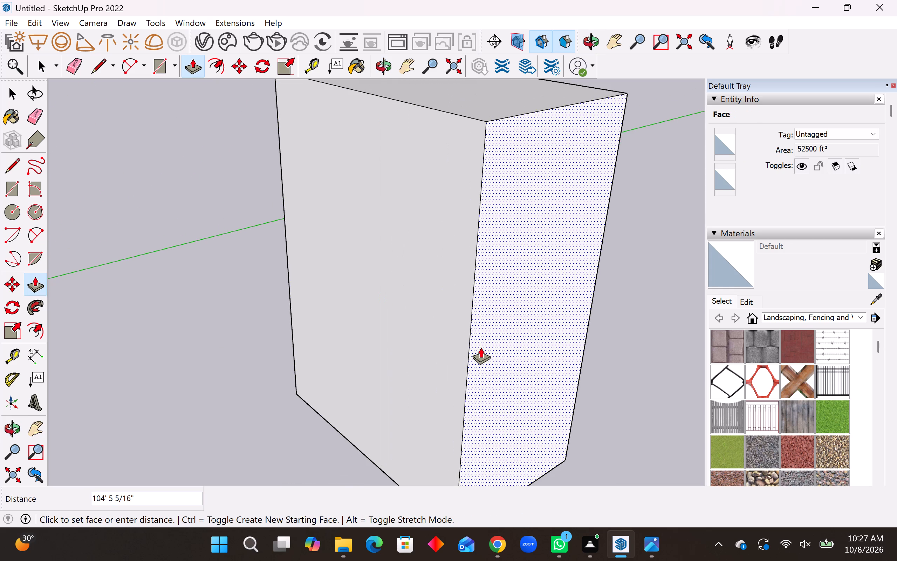
text(100')
key(Return)
Place a horizontal guide on the widened front face 40' above its bottom edge.
middle_drag(385, 400, 558, 380)
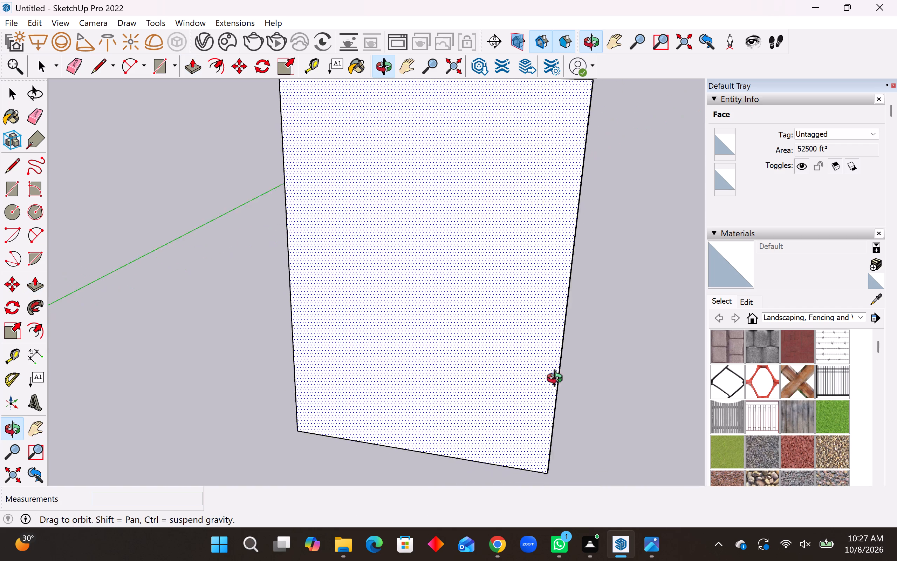
middle_drag(558, 380, 562, 382)
scroll(426, 457, down, 4)
middle_drag(476, 396, 508, 286)
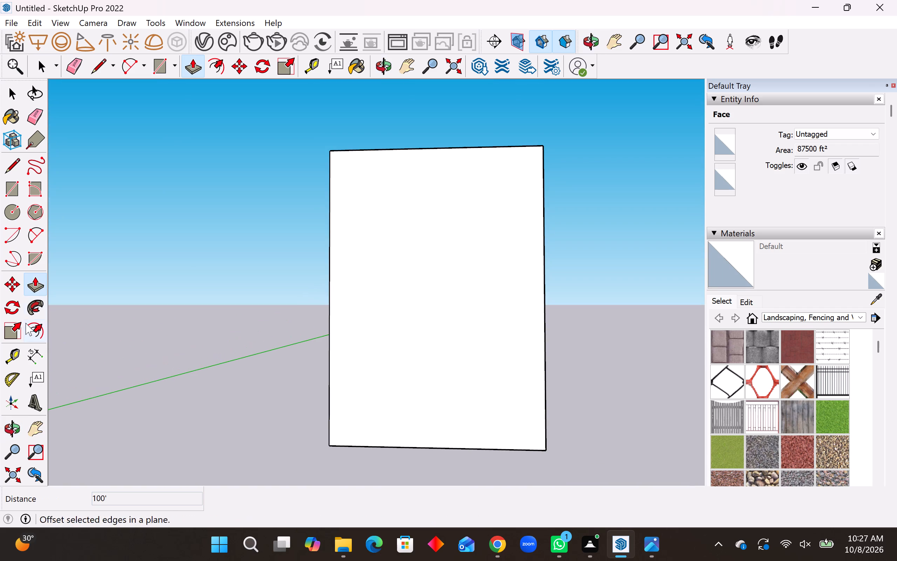
click(8, 360)
scroll(441, 343, up, 3)
scroll(278, 350, down, 3)
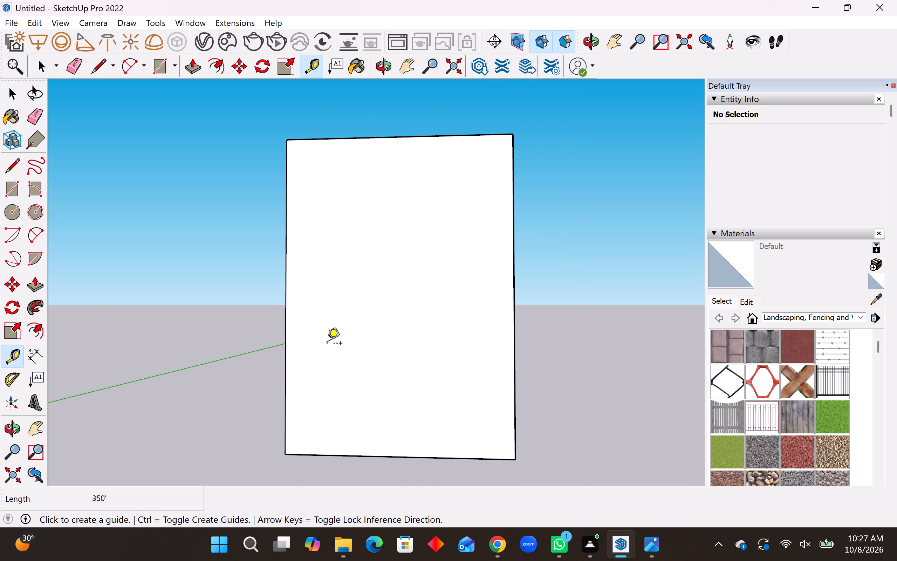
middle_drag(484, 316, 507, 311)
drag(389, 454, 391, 445)
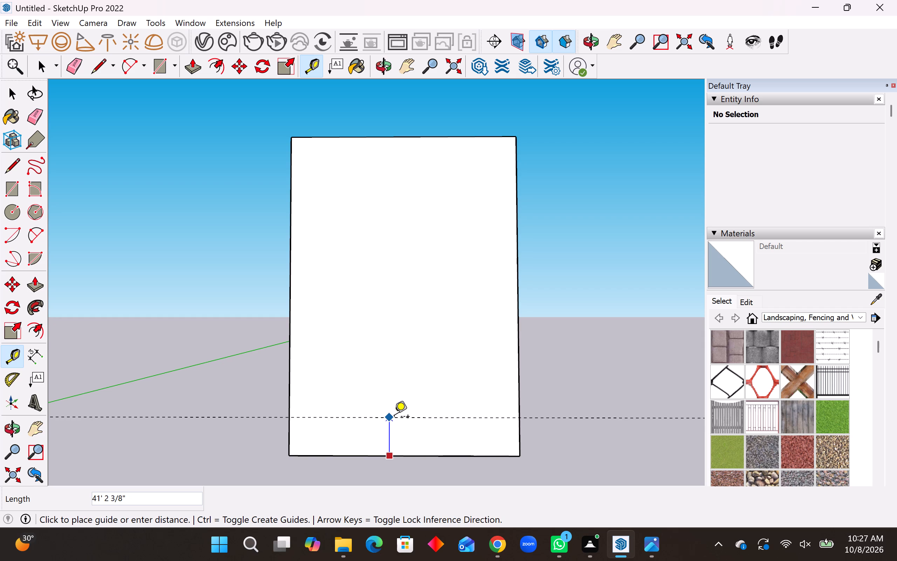
key(3)
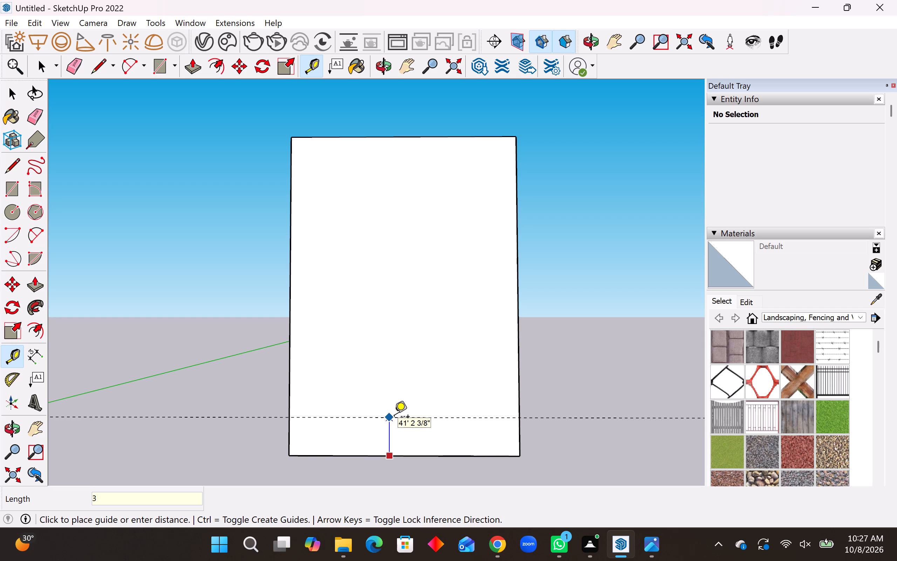
key(BackSpace)
text(40')
key(Return)
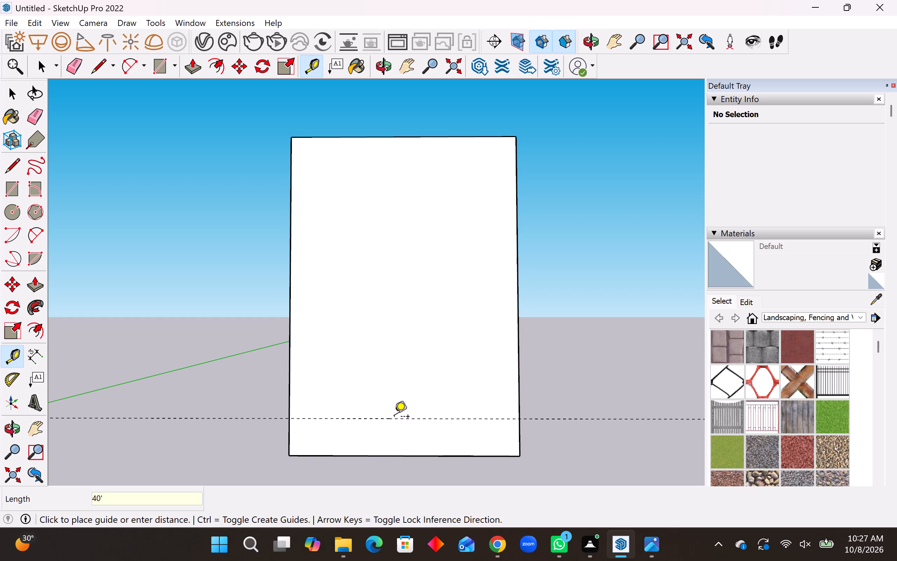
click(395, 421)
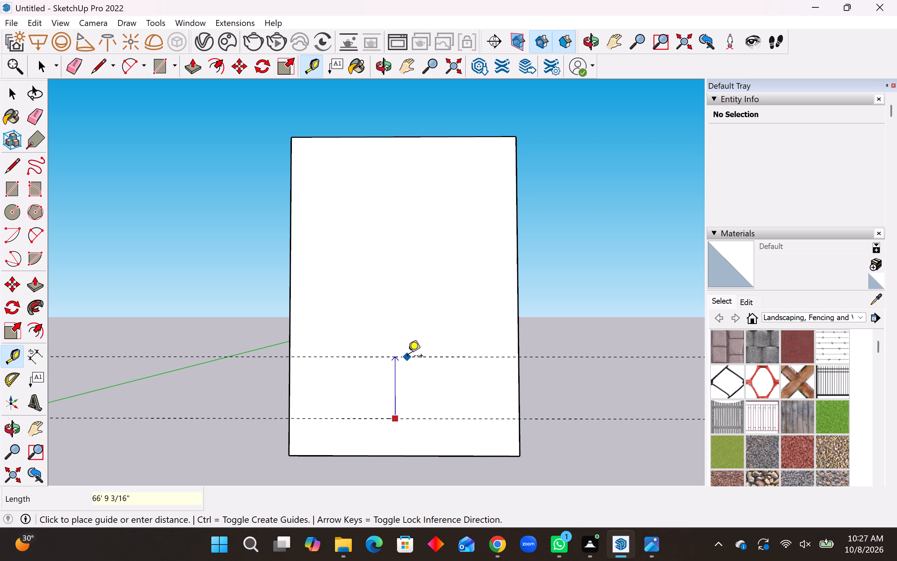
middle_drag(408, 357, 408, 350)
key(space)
Push the block's top face down by about 66' 5".
middle_drag(406, 351, 404, 537)
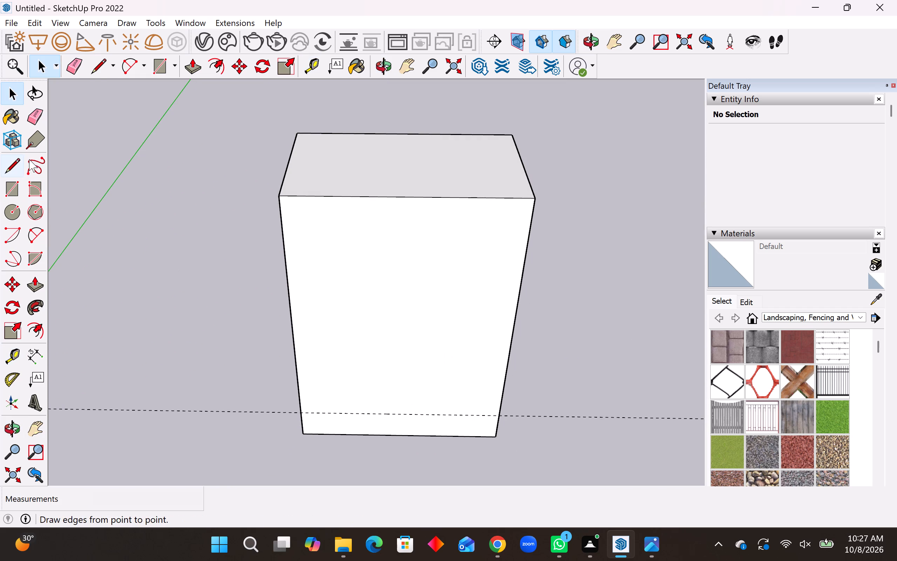
click(31, 288)
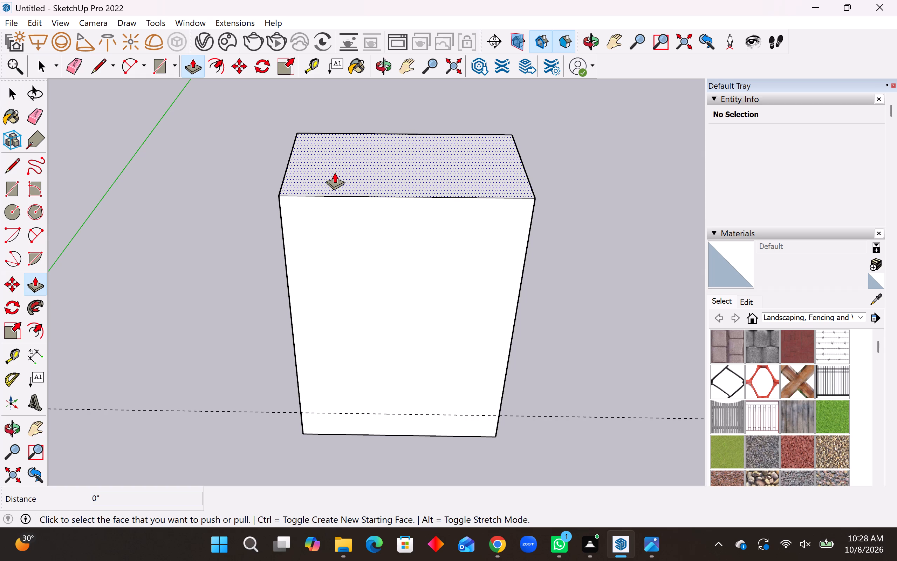
click(335, 173)
click(345, 227)
Place a horizontal guide on the front face 50' above the existing 40' guide.
middle_drag(372, 244, 372, 174)
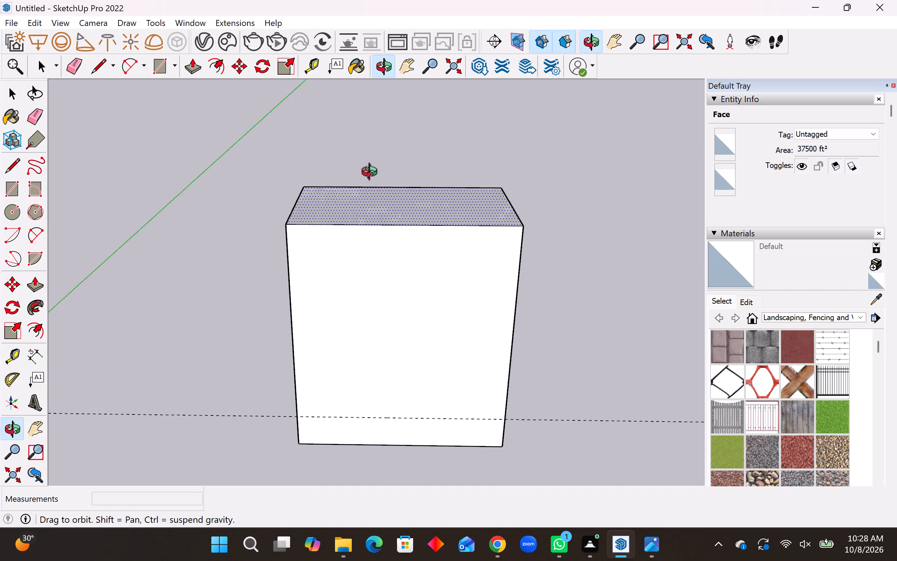
middle_drag(372, 174, 381, 117)
scroll(433, 318, up, 1)
middle_drag(433, 320, 422, 284)
scroll(412, 339, up, 2)
middle_drag(417, 334, 423, 299)
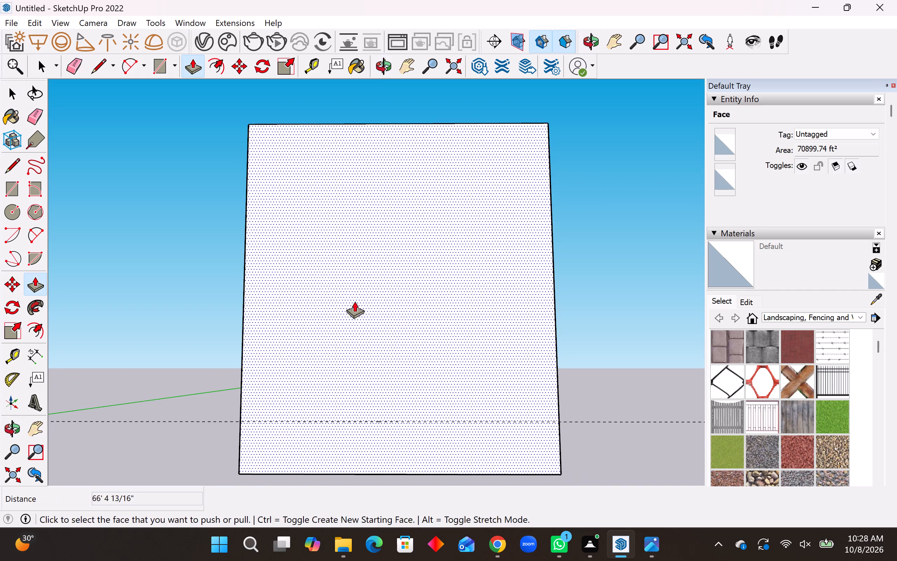
click(8, 356)
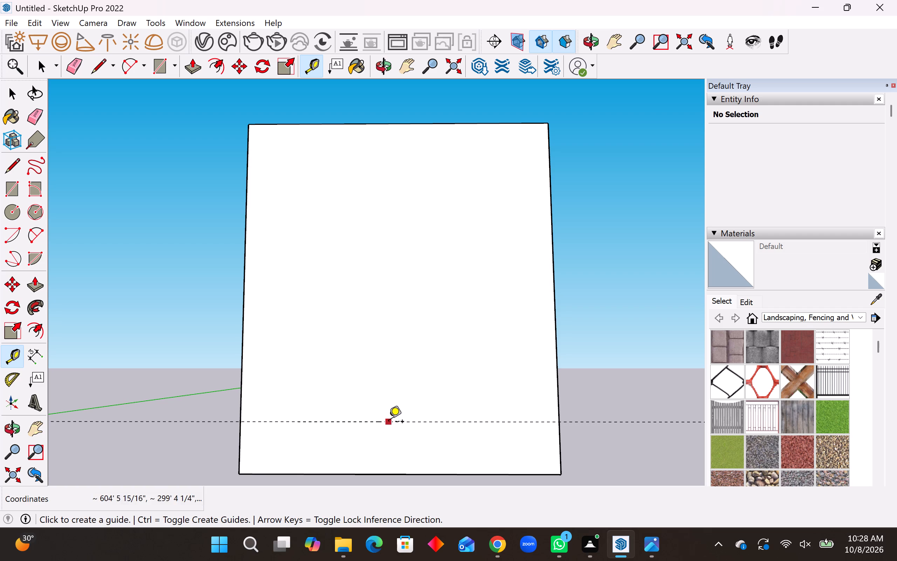
click(389, 423)
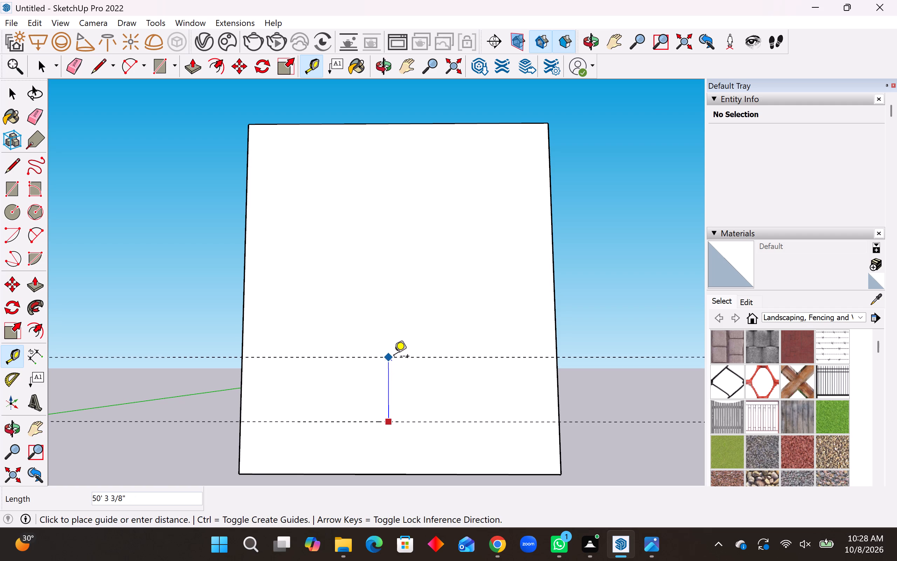
text(50')
key(Return)
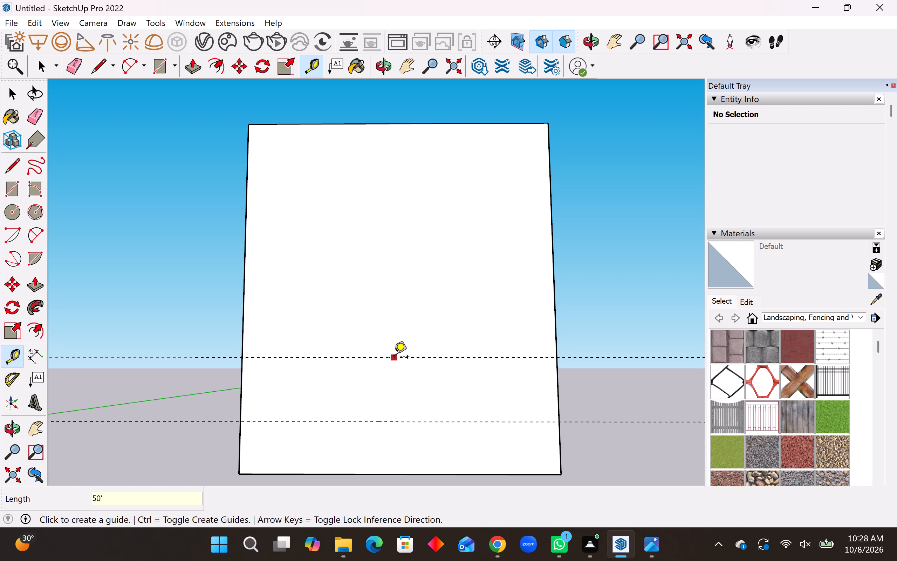
Place four more horizontal guides going up the front face, each 50' above the previous one.
drag(394, 357, 394, 345)
text(50')
key(Return)
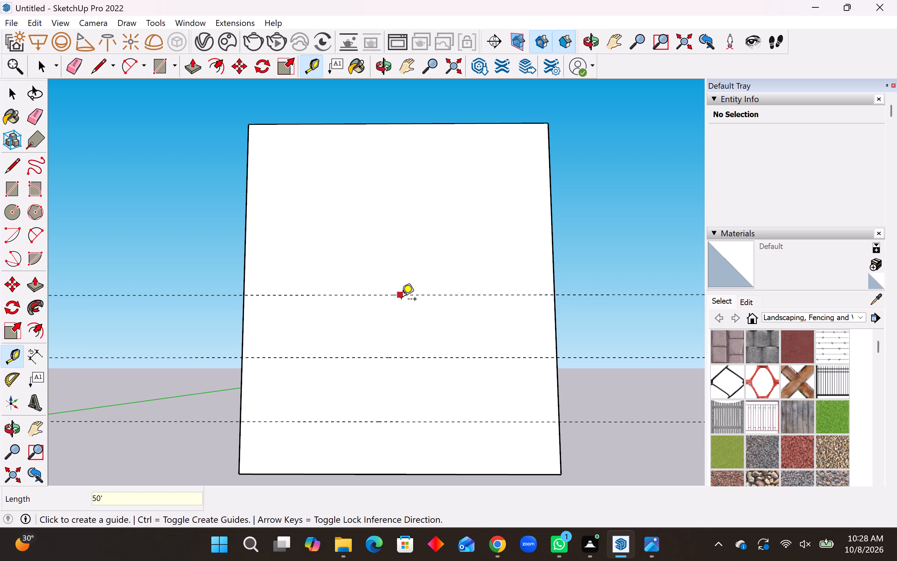
click(406, 295)
text(50')
key(Return)
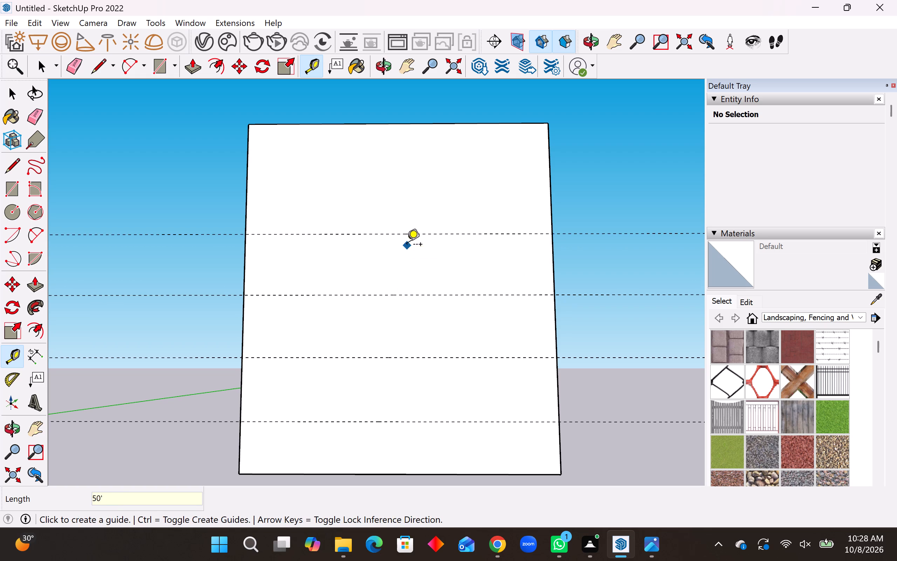
click(411, 232)
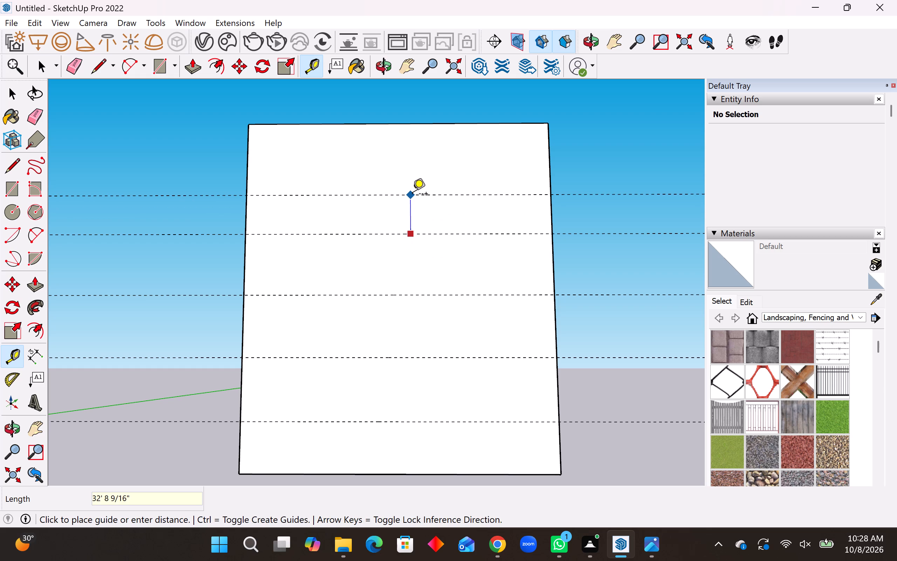
text(50')
key(Return)
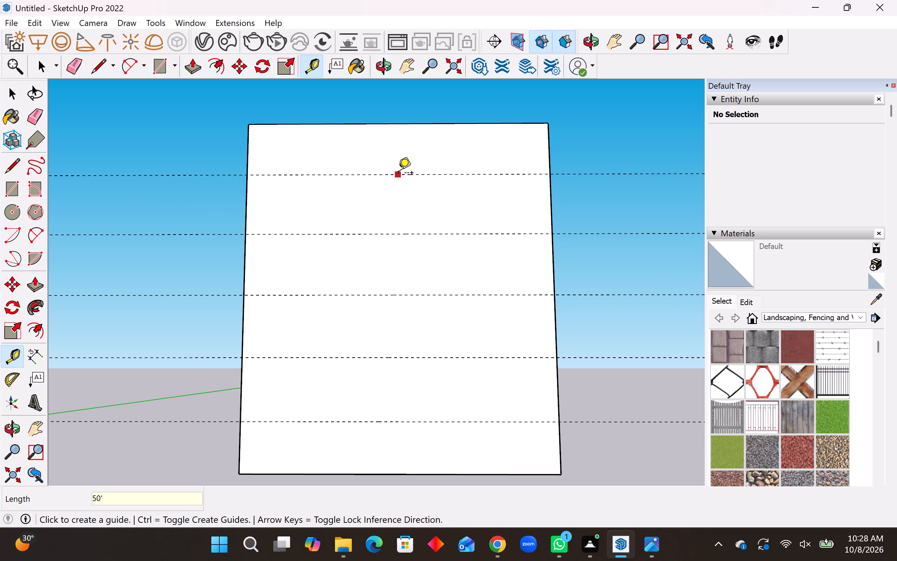
click(398, 174)
text(50')
key(Return)
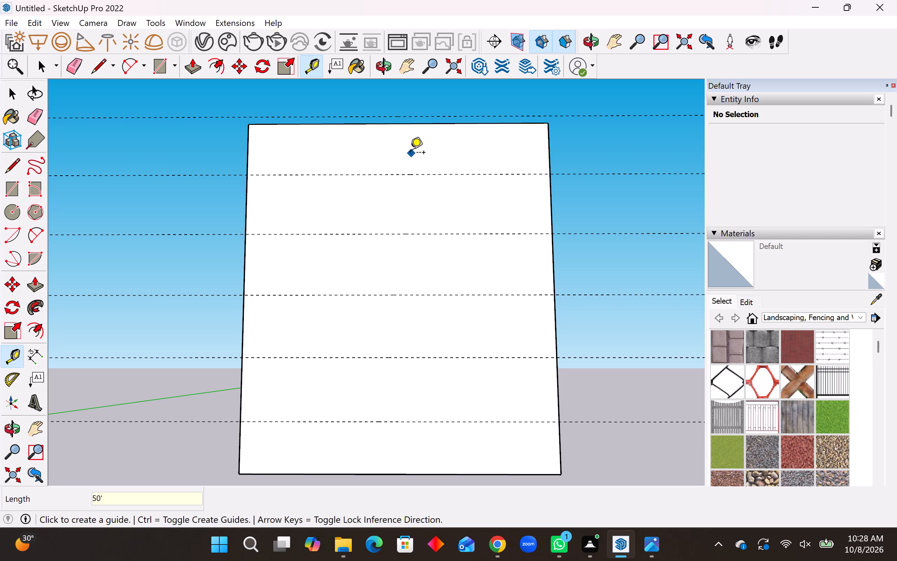
Draw a line along the topmost guide, extending past both sides of the block's front face.
middle_drag(410, 154, 423, 242)
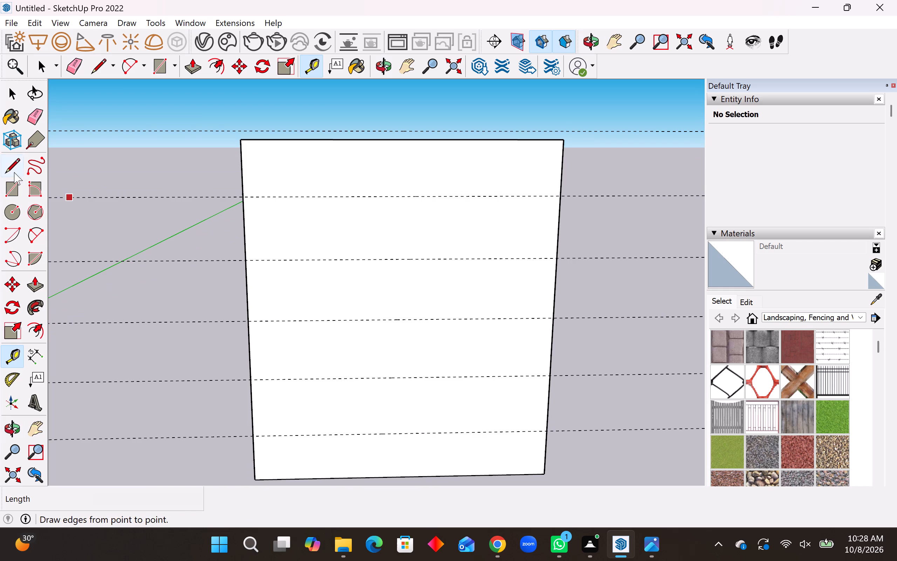
click(13, 166)
click(207, 131)
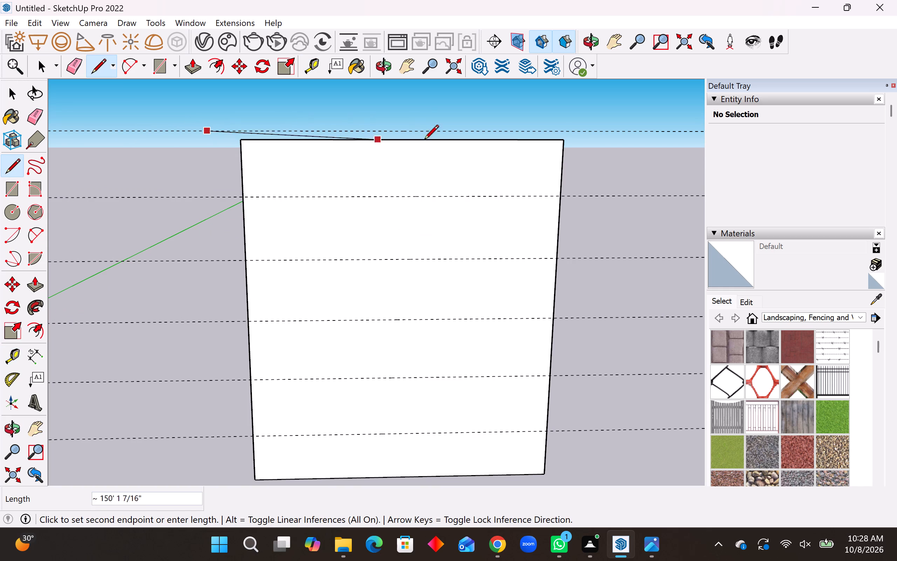
click(572, 129)
Pull the block's top face up about 6' 5" to meet the line drawn along the topmost guide.
middle_drag(301, 182, 309, 253)
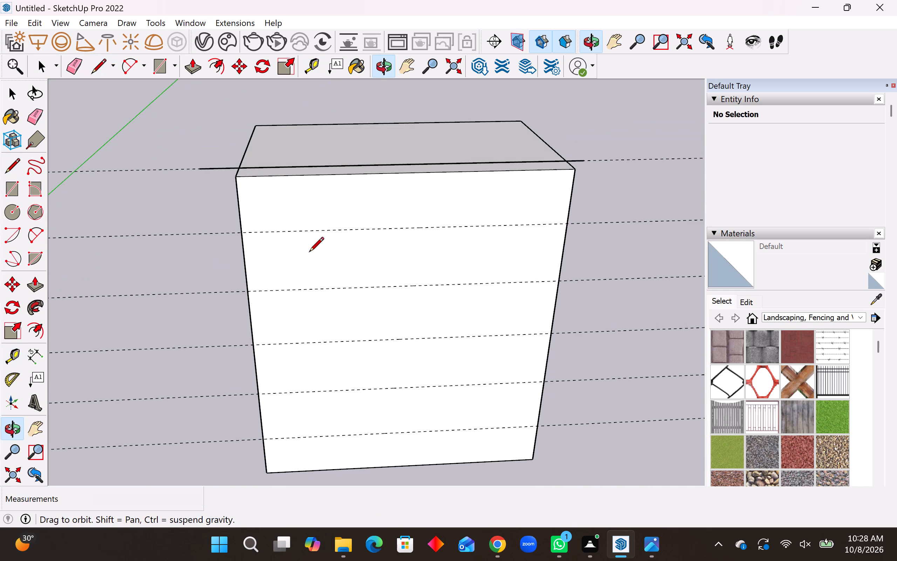
middle_drag(309, 253, 309, 252)
click(30, 286)
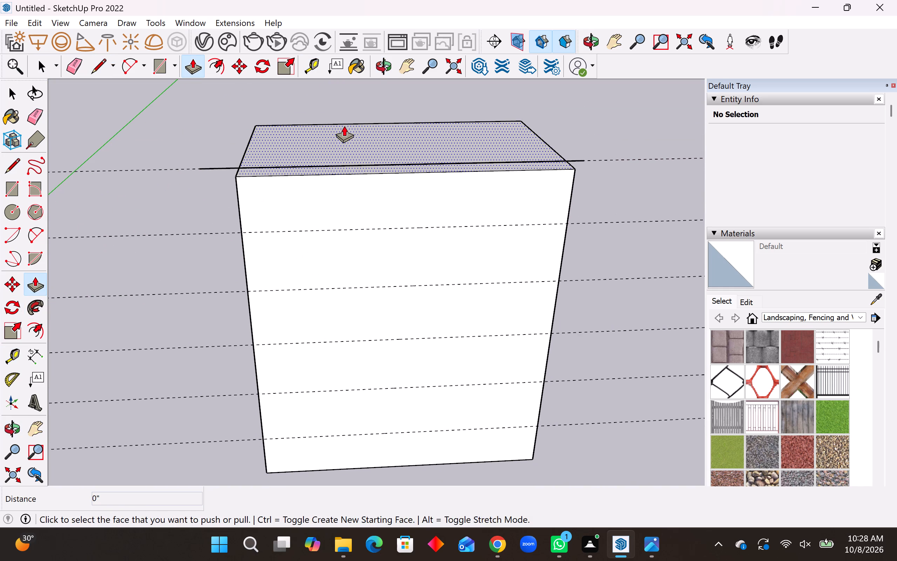
click(346, 130)
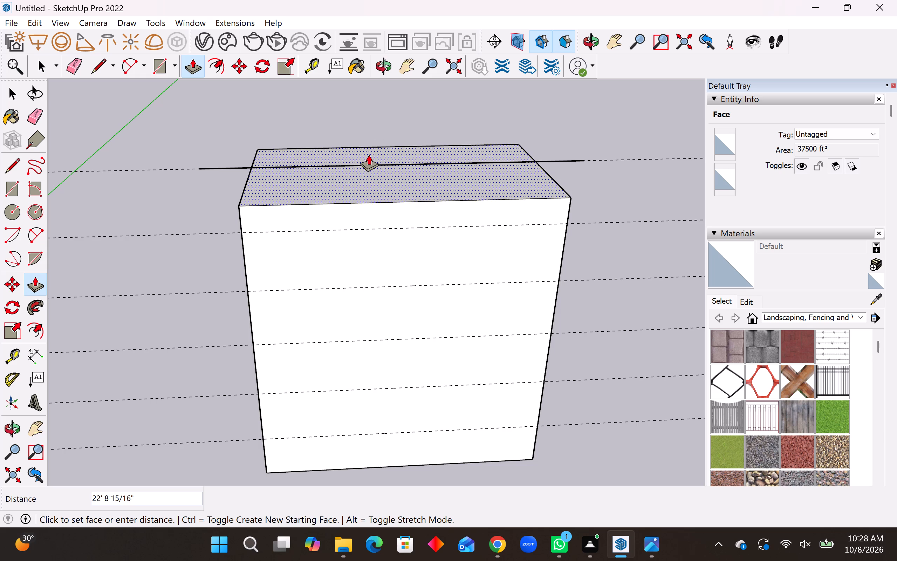
middle_drag(346, 154, 350, 91)
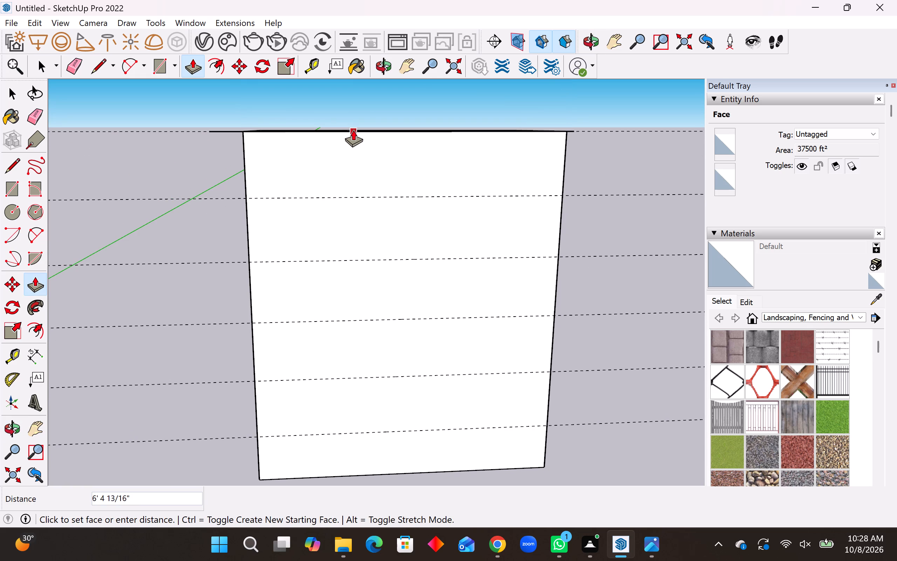
click(353, 130)
Erase the topmost guide and the line ends projecting beyond both upper corners of the front face.
middle_drag(369, 155, 369, 197)
click(30, 114)
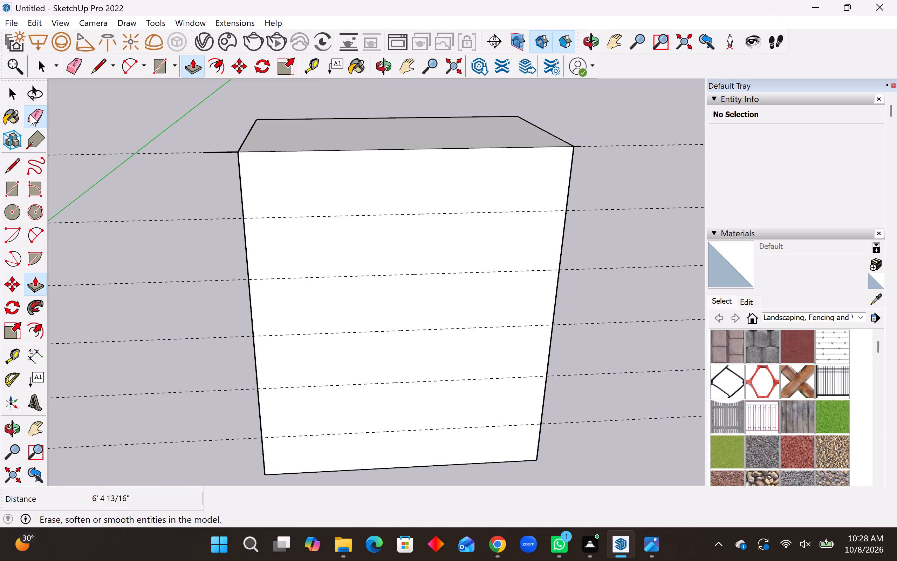
drag(215, 144, 212, 159)
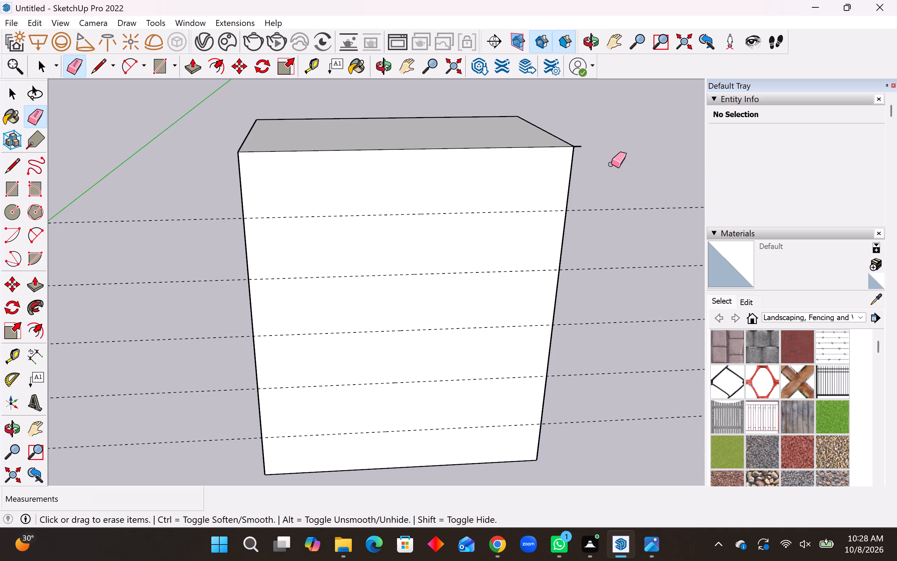
click(578, 147)
Draw a 250' line across the front face along the lowest guide, 40' above the bottom edge.
middle_drag(478, 174, 473, 177)
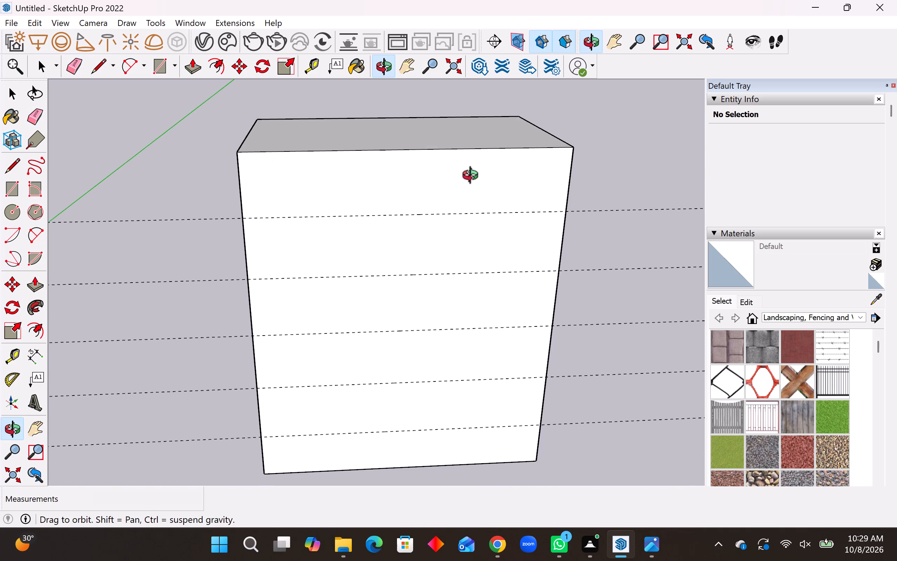
middle_drag(473, 177, 426, 225)
scroll(575, 177, up, 8)
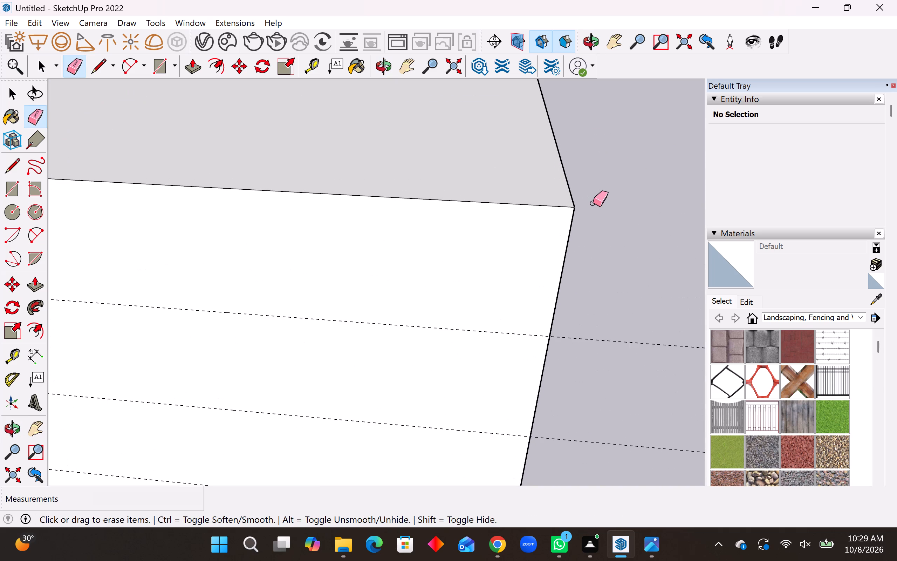
middle_drag(588, 203, 593, 116)
scroll(581, 138, down, 4)
scroll(554, 147, down, 4)
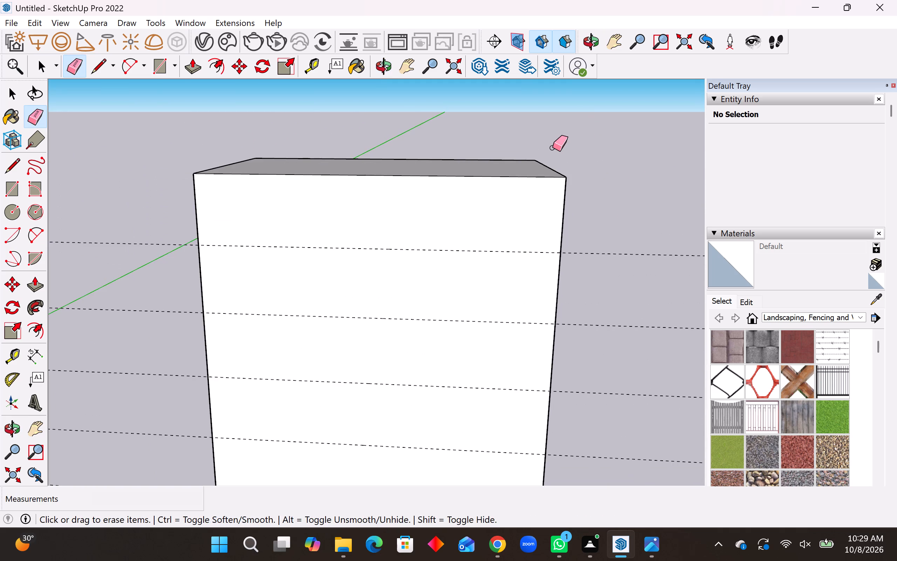
scroll(553, 148, down, 7)
scroll(533, 319, up, 5)
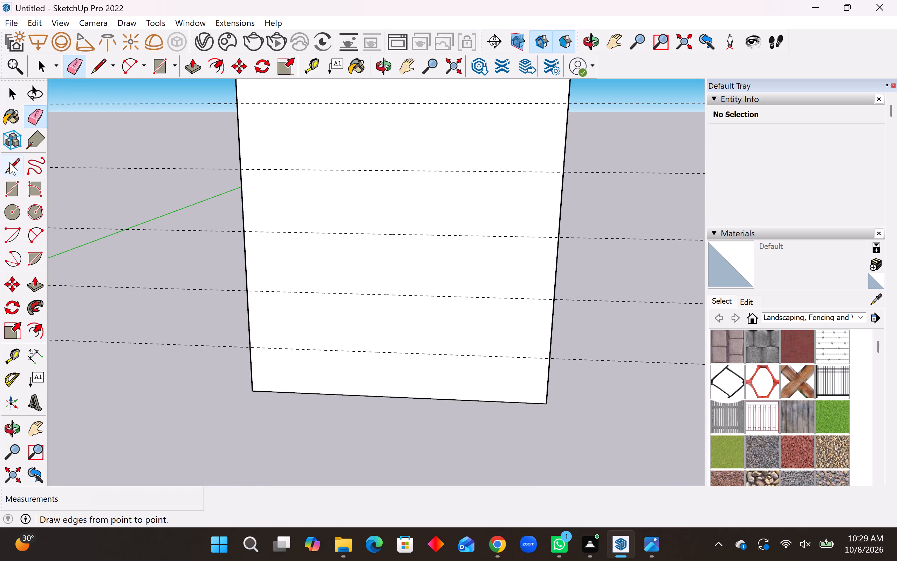
click(9, 162)
middle_drag(560, 398, 560, 353)
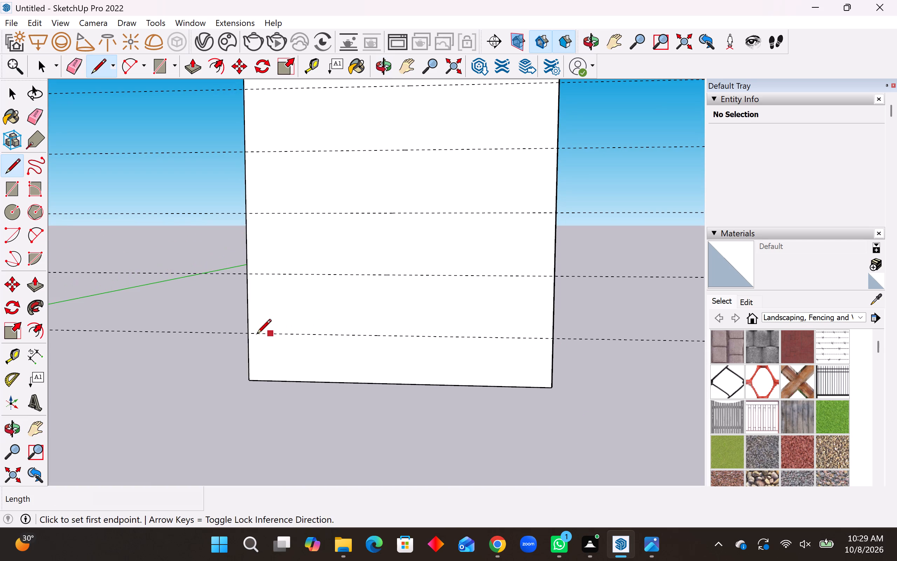
click(246, 335)
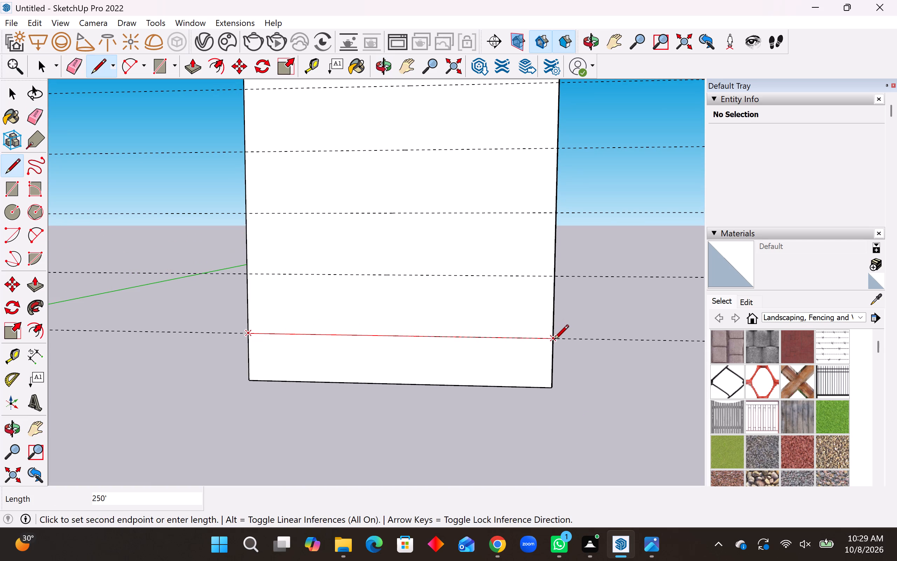
click(554, 341)
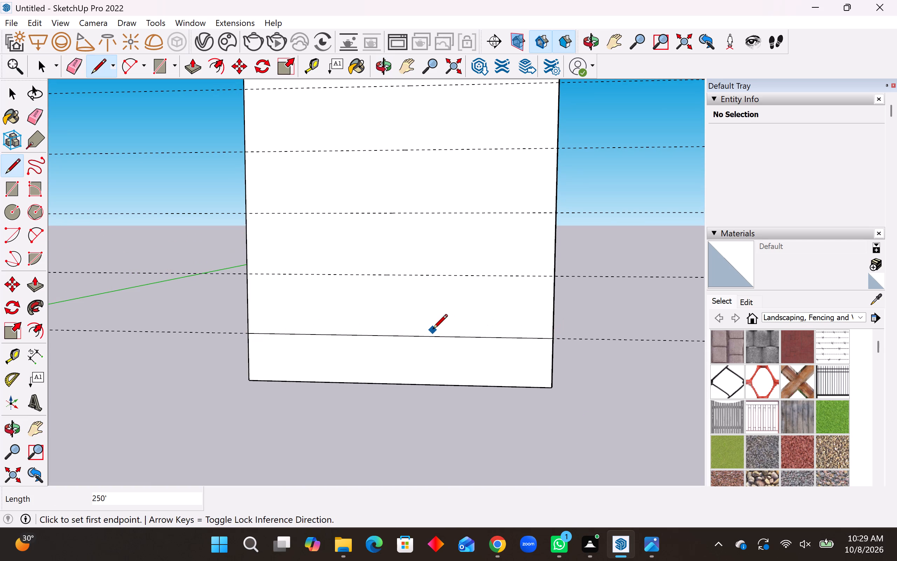
Draw two rectangles about 168' wide, 100' and 50' high, from the left end of the 40' floor line up to the guides.
scroll(505, 379, down, 3)
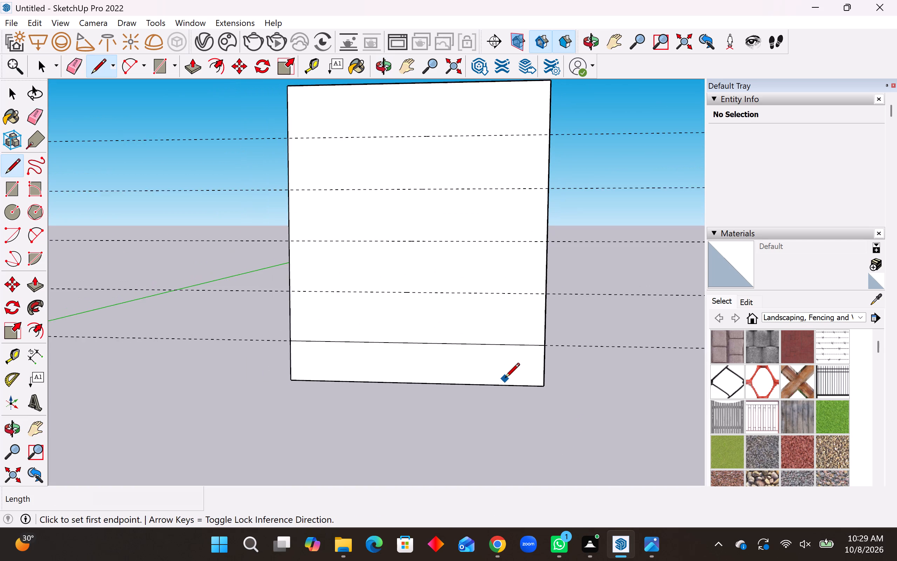
middle_drag(500, 372, 531, 359)
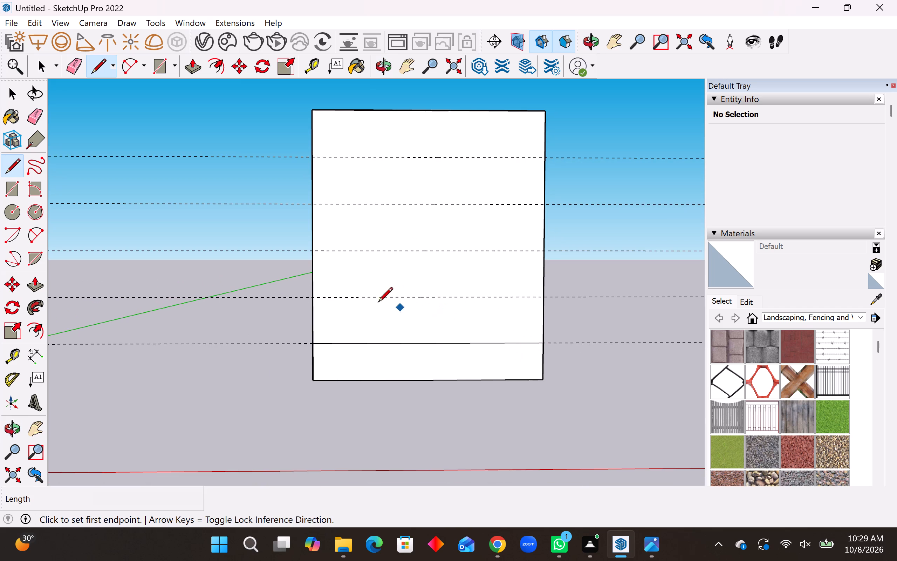
click(313, 345)
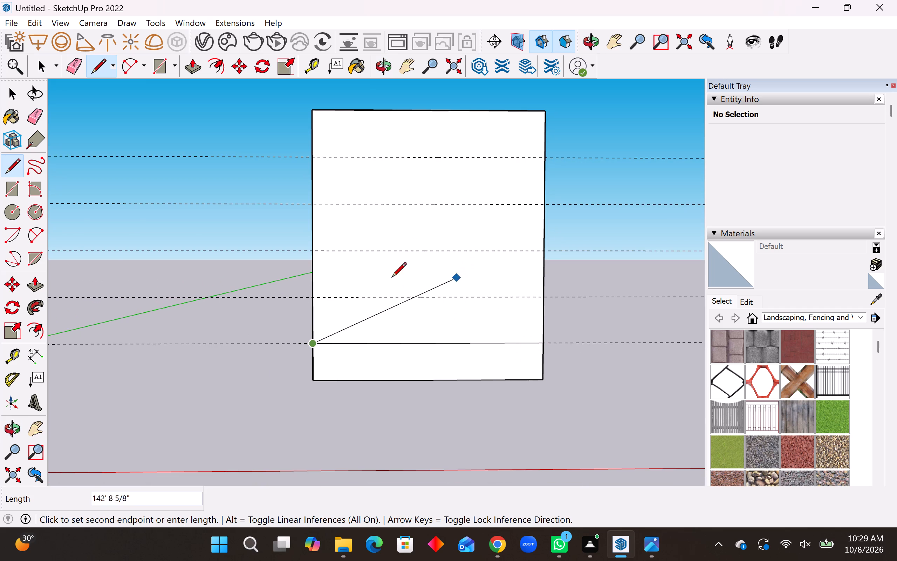
click(13, 189)
click(311, 344)
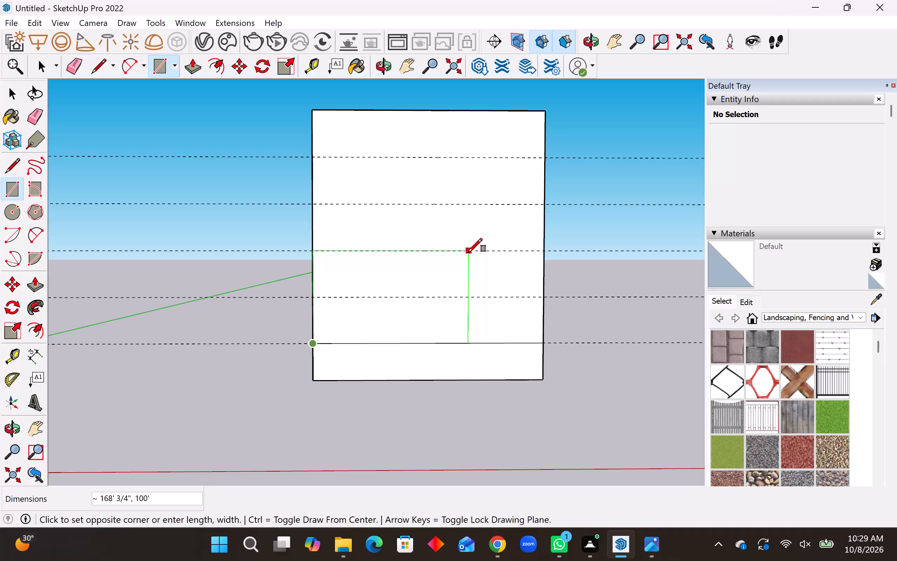
click(468, 252)
click(316, 343)
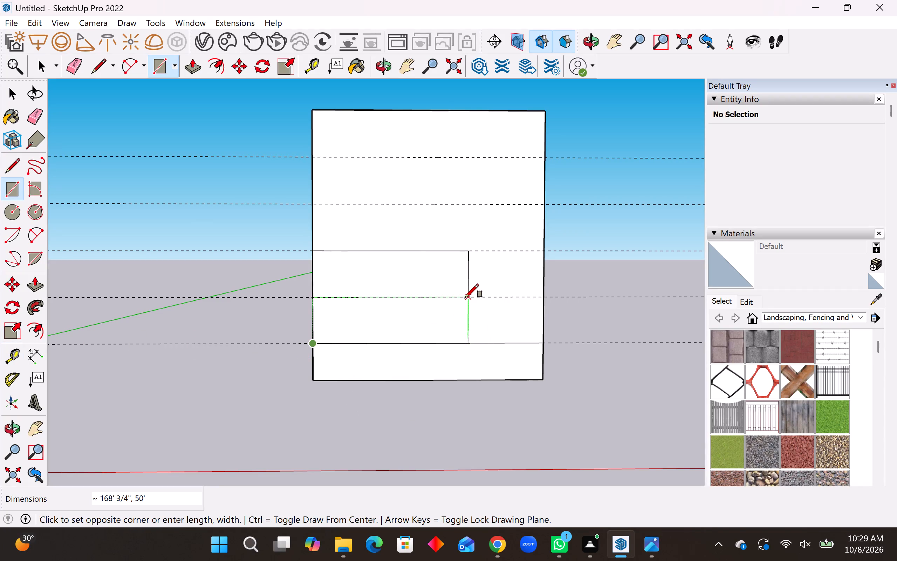
click(465, 297)
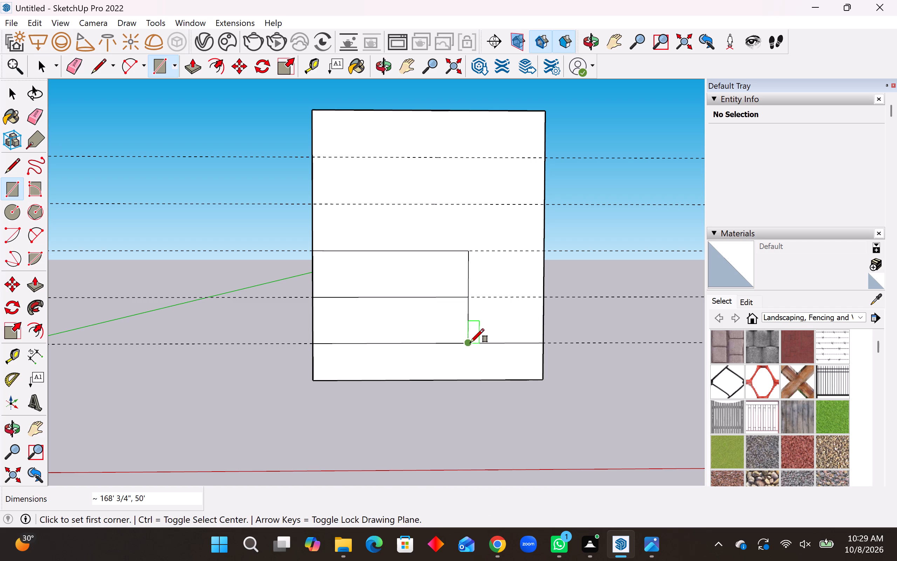
Draw 50' and 100' high rectangles, each about 82' wide, from the vertical divider's foot to the front face's right edge.
click(470, 343)
click(543, 296)
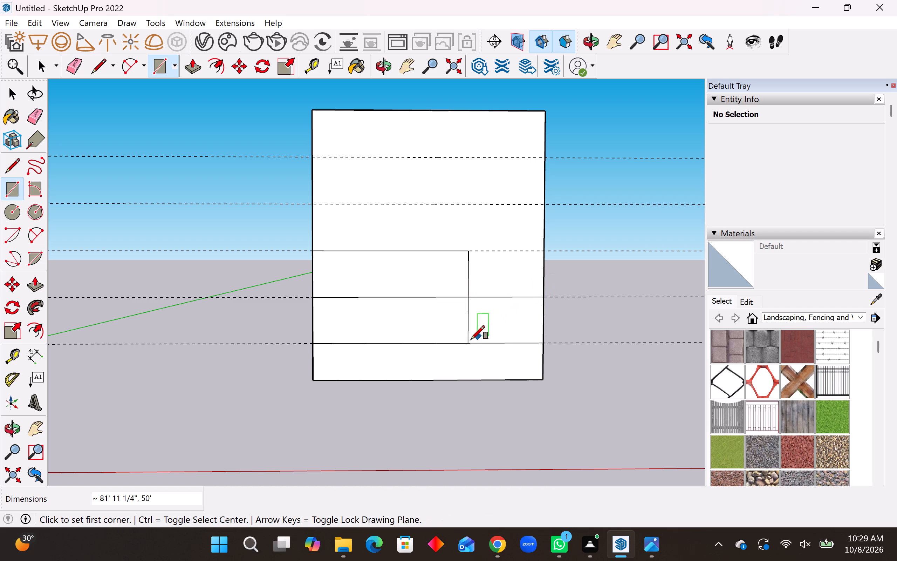
click(467, 345)
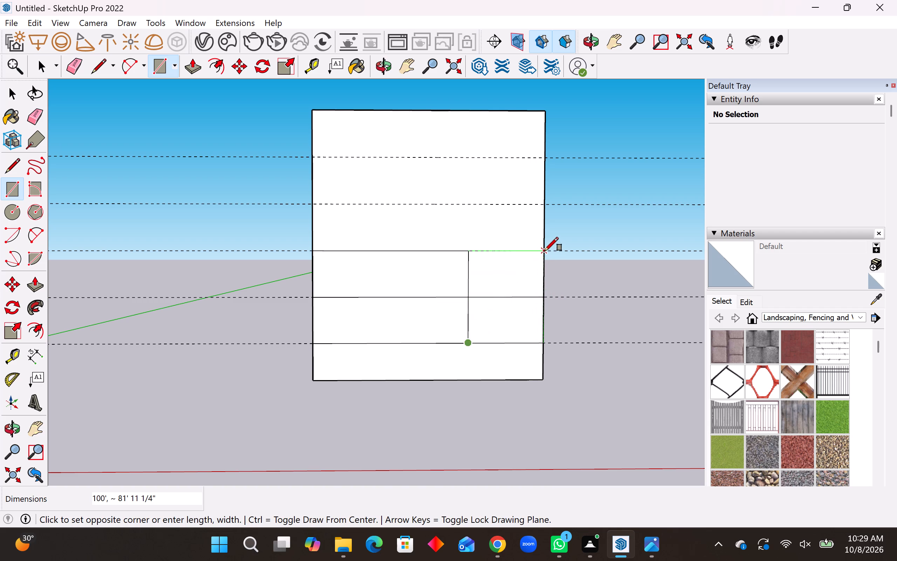
click(545, 250)
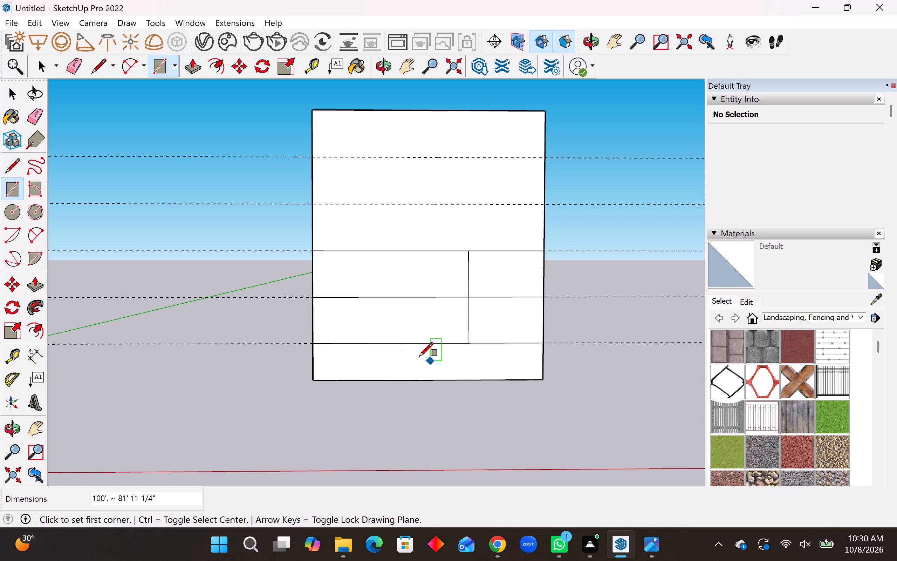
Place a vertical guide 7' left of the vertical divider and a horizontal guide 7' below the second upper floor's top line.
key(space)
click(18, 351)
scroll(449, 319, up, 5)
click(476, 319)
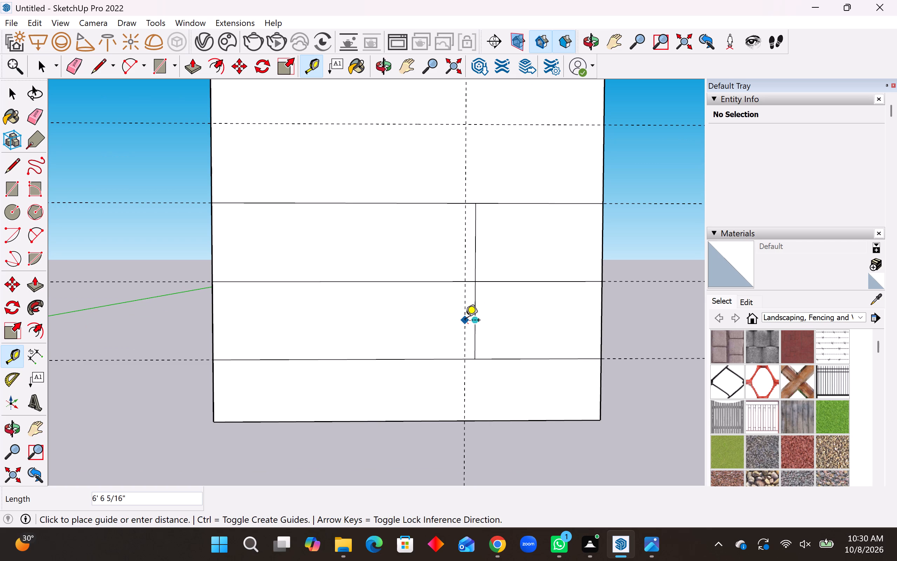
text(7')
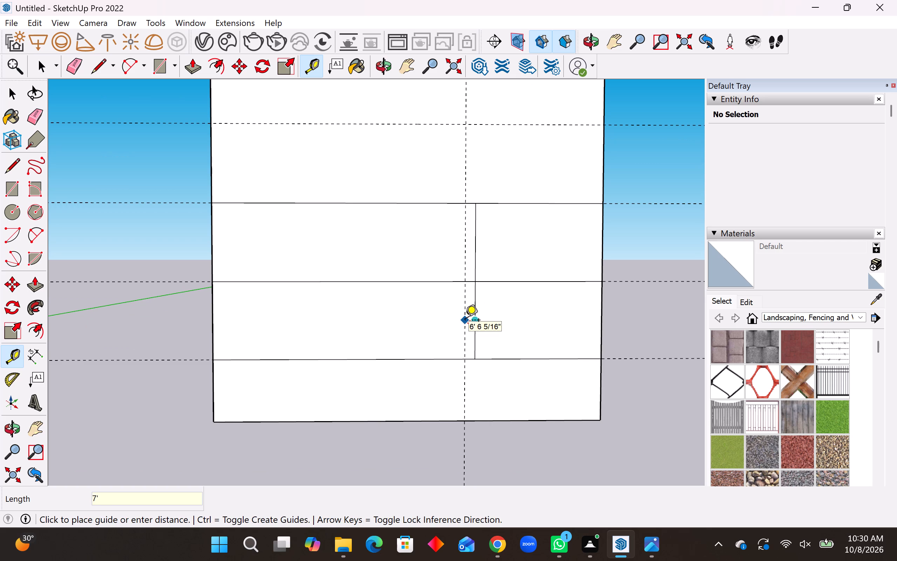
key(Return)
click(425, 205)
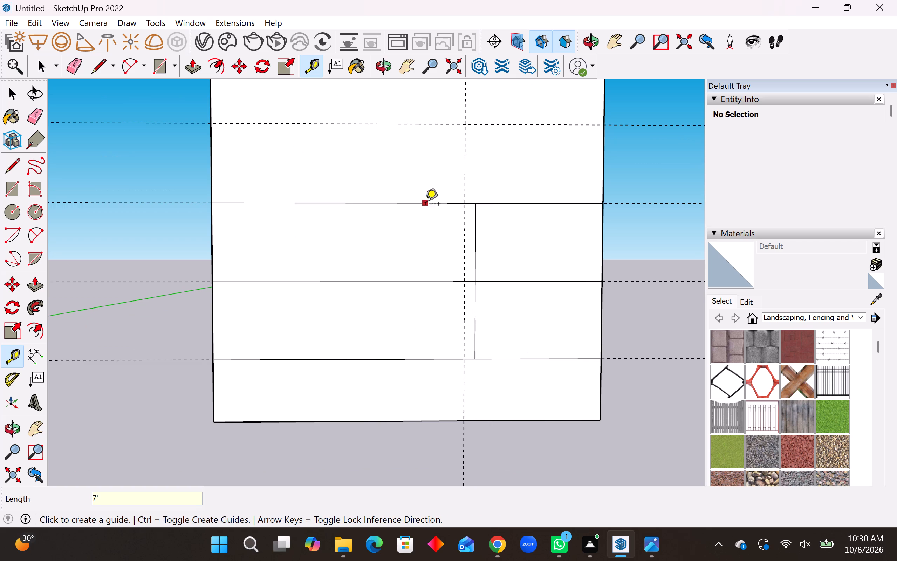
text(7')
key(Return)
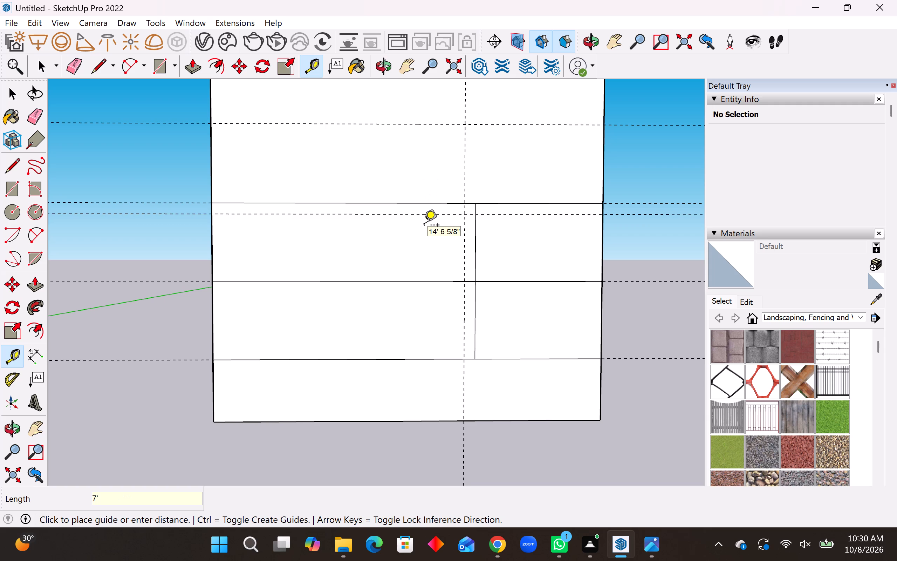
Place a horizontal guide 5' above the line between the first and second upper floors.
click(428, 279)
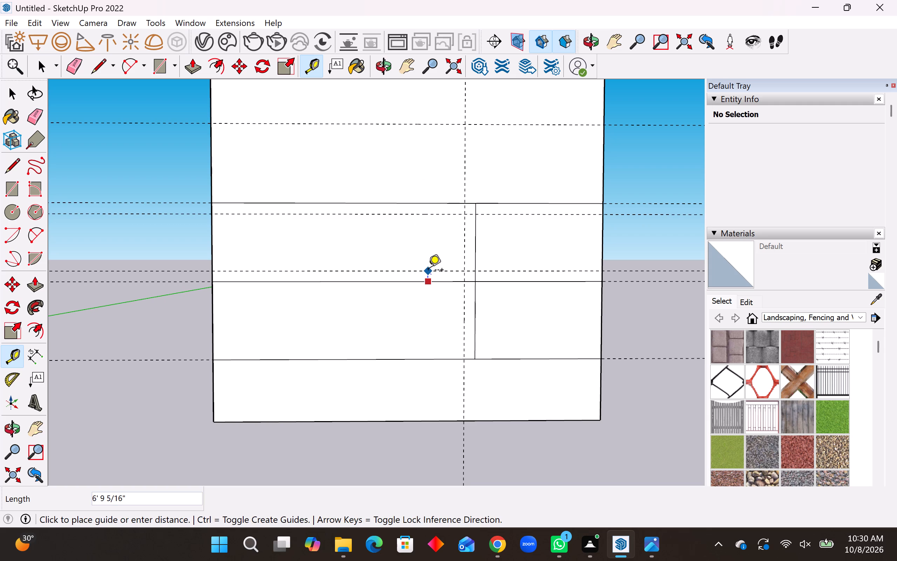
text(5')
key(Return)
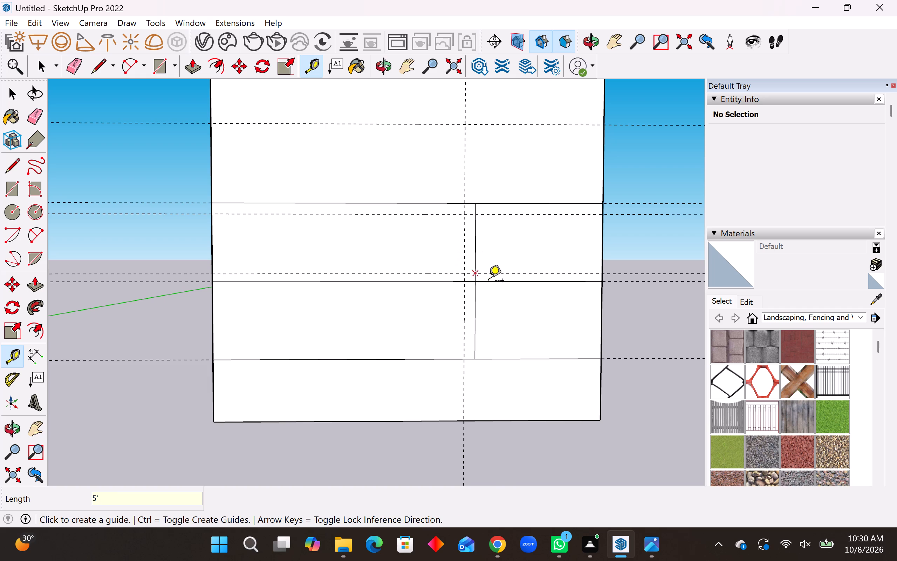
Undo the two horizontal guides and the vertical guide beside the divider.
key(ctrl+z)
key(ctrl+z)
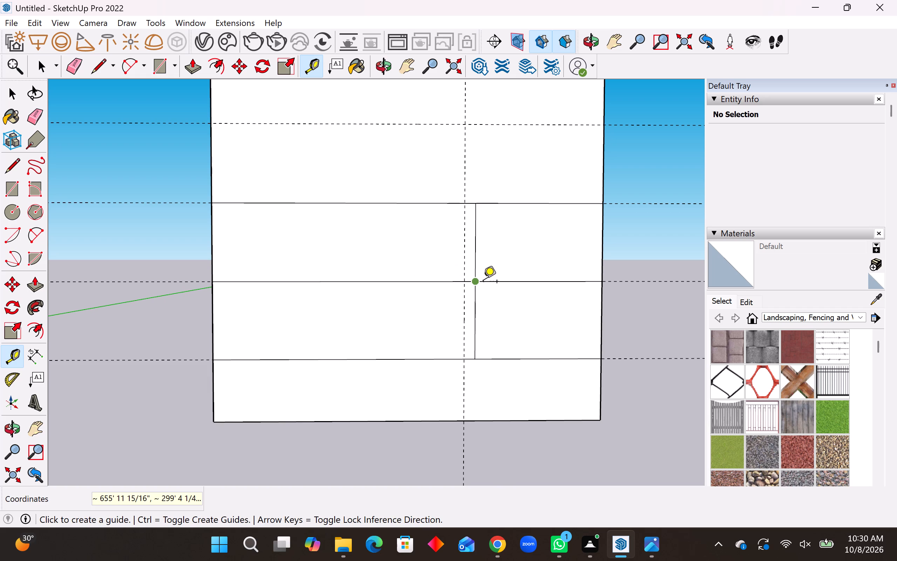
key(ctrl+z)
Place a vertical guide on the front face 5' to the left of the vertical divider.
click(472, 252)
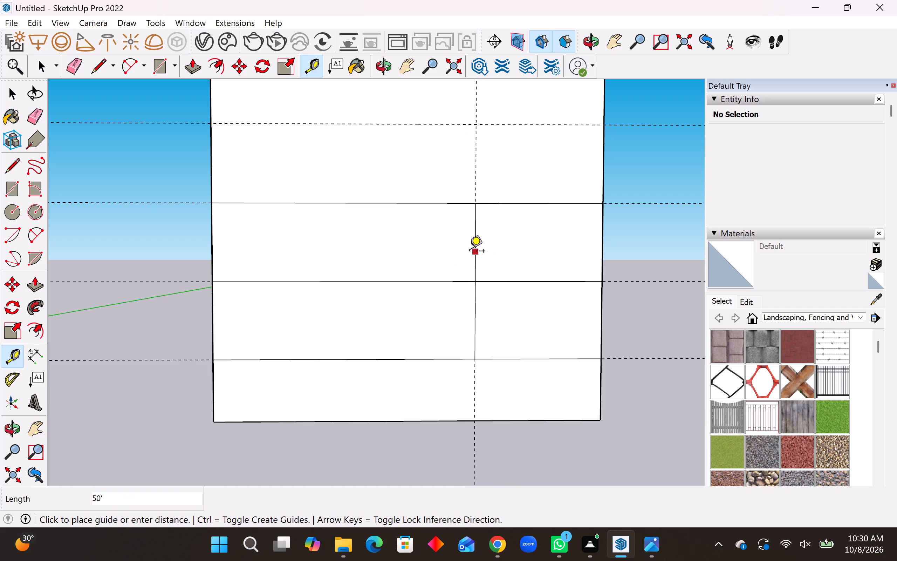
text(5')
key(Return)
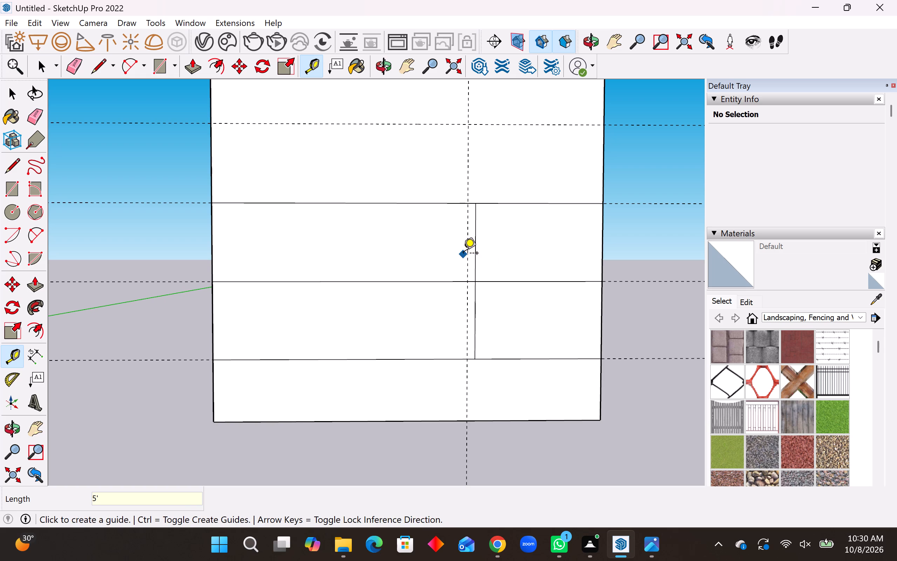
Place horizontal guides on the second upper floor, 5' below its top line and 5' above its bottom line.
click(439, 206)
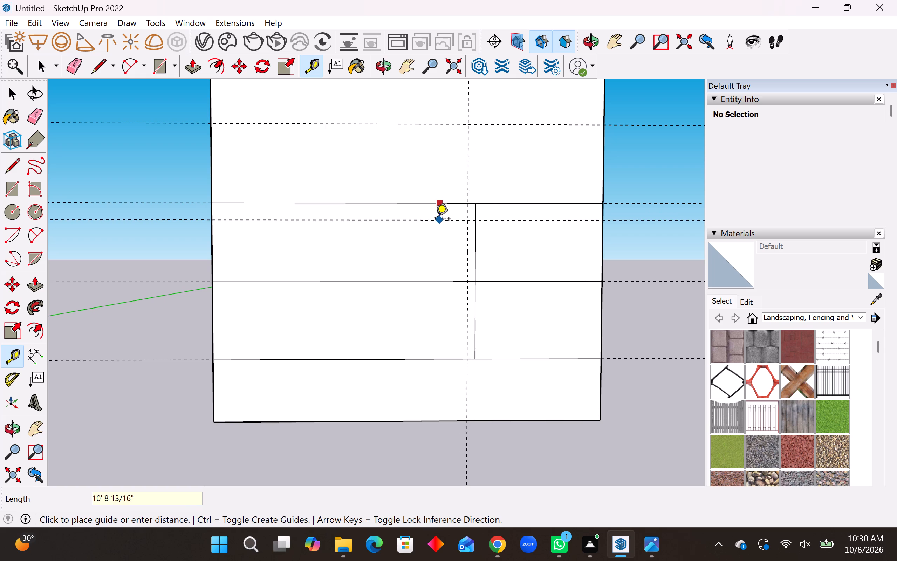
text(5')
key(Return)
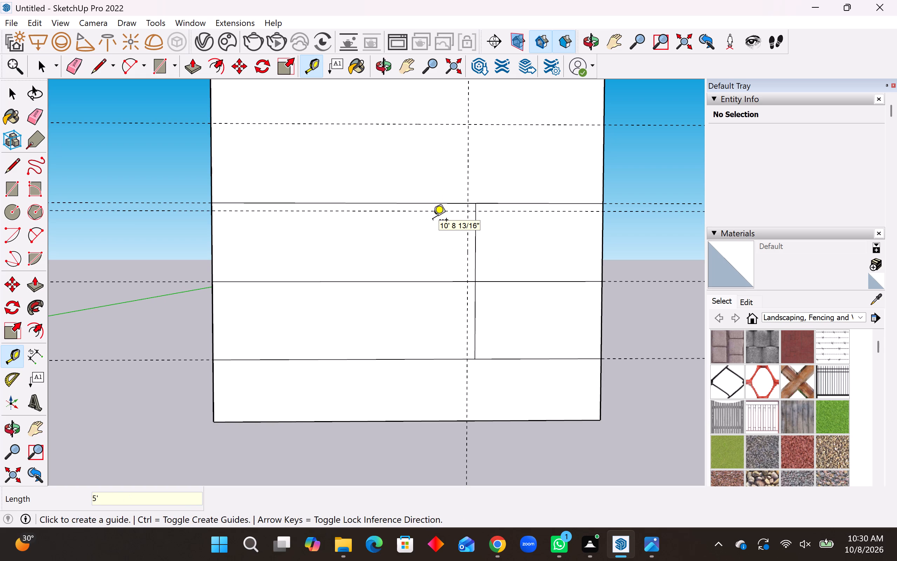
click(410, 284)
text(5')
key(Return)
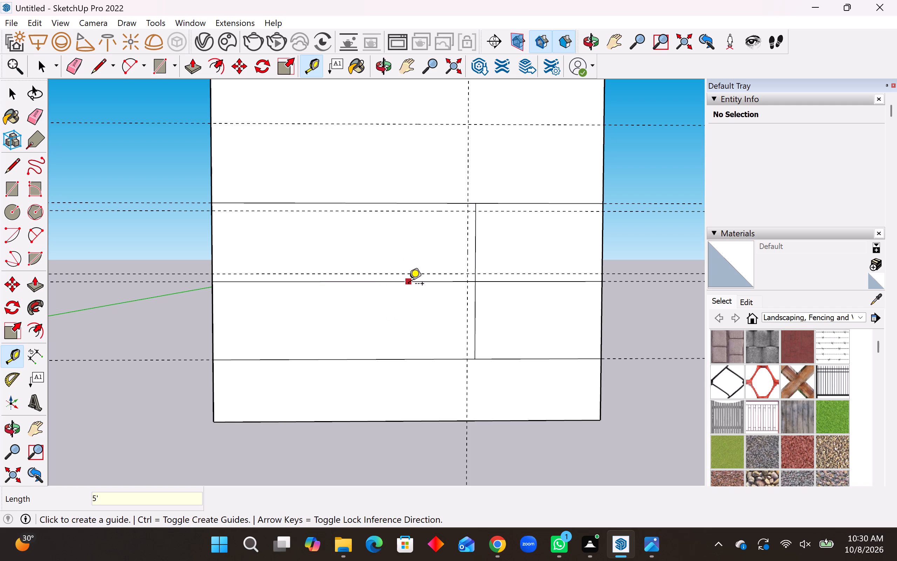
Place horizontal guides on the first upper floor, 5' below its top line and 5' above the ground floor line.
click(409, 285)
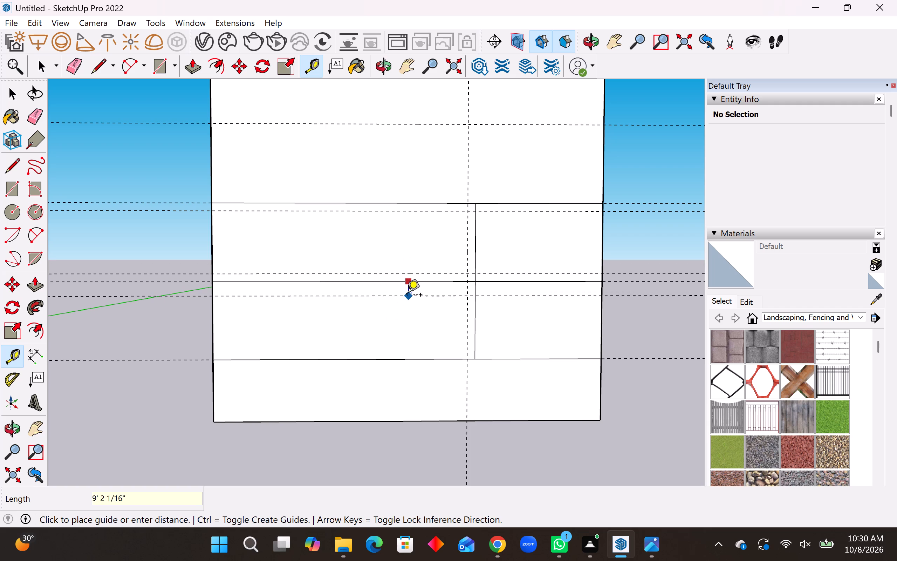
text(5')
key(Return)
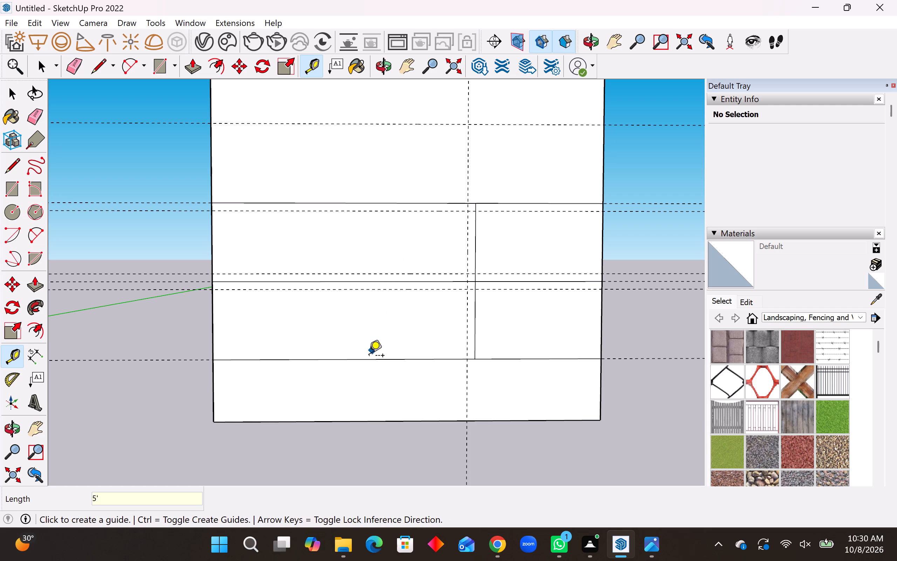
click(371, 361)
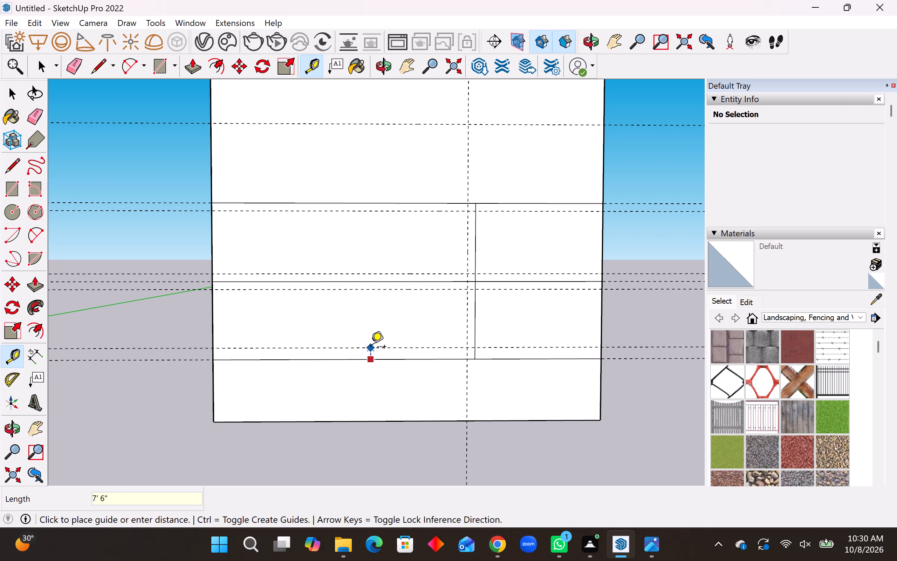
text(5')
key(Return)
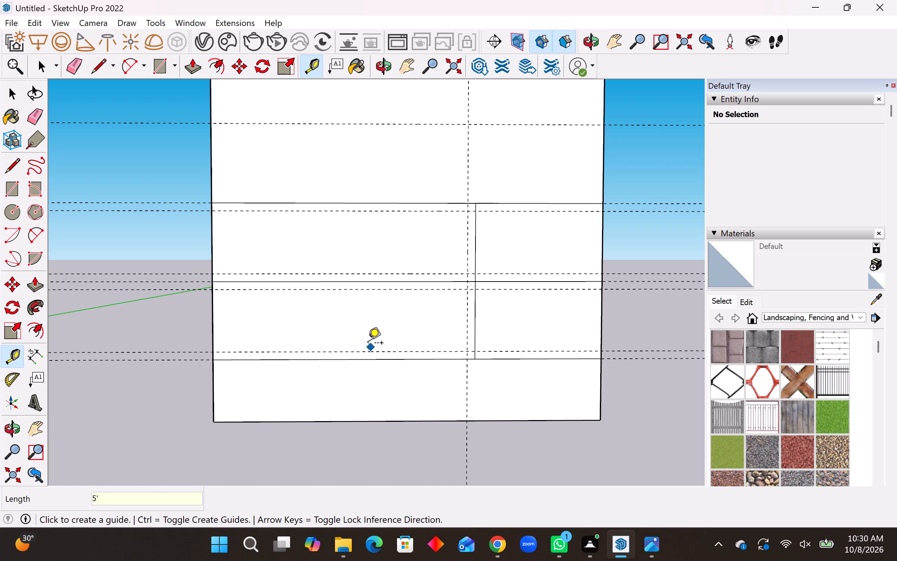
Place a vertical guide 5' inside the left edge of the front face.
click(214, 246)
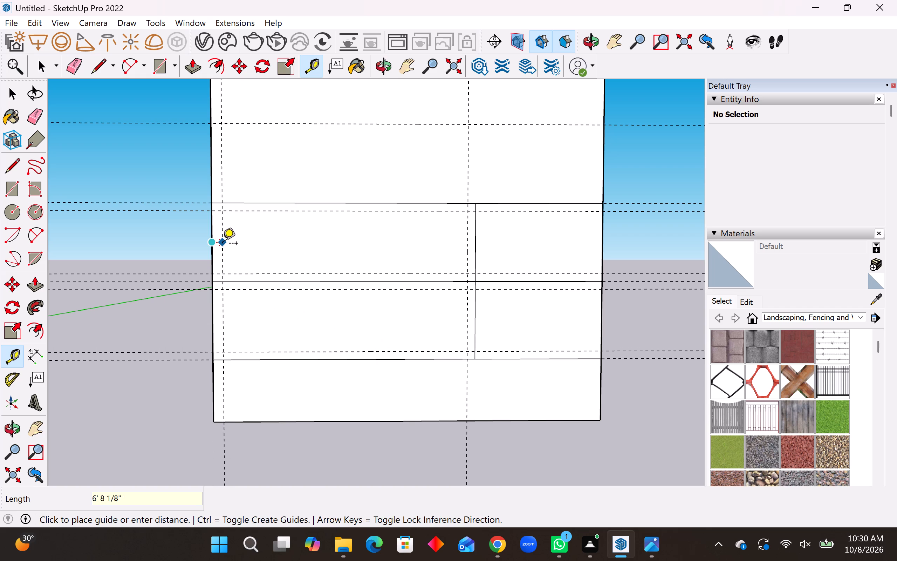
text(5')
key(Return)
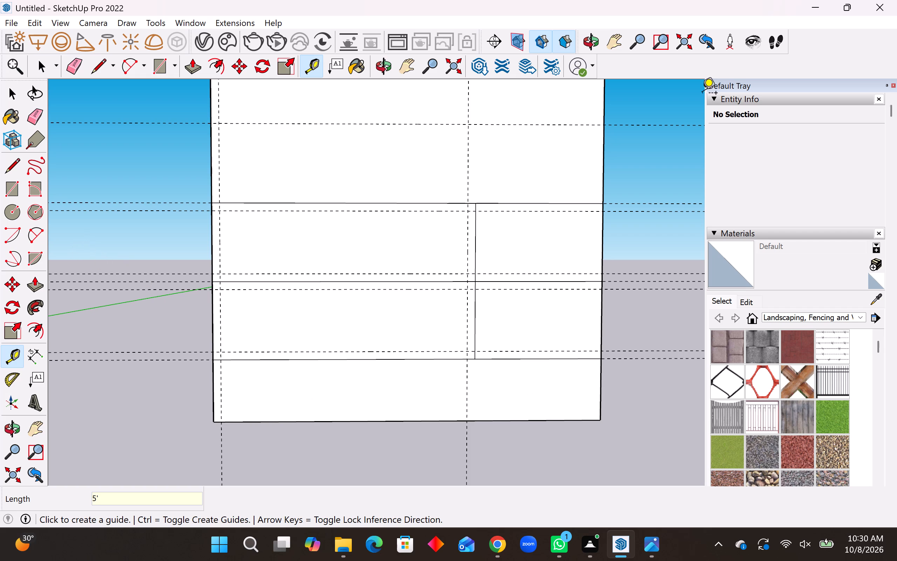
Draw inset rectangles of about 158' by 40' between the guides in both upper-floor bays left of the divider.
click(9, 197)
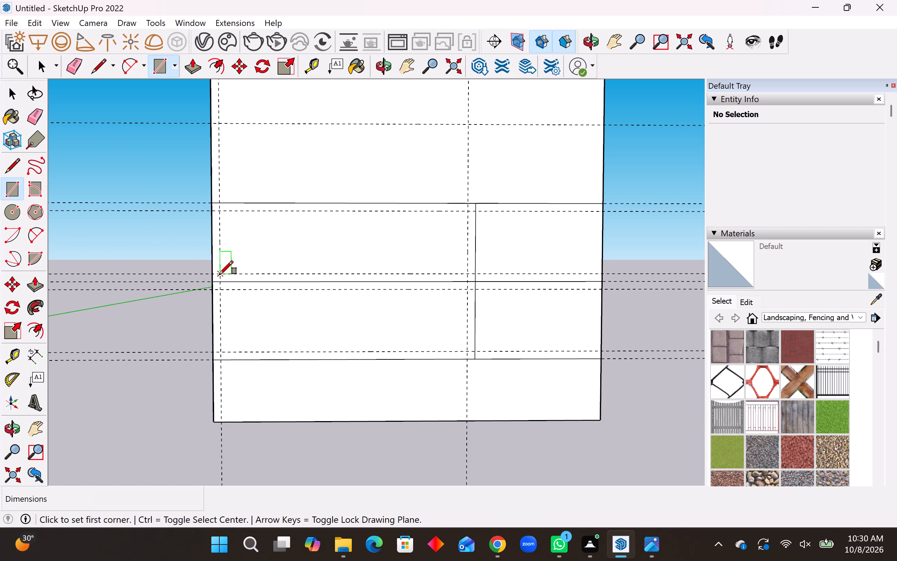
click(220, 275)
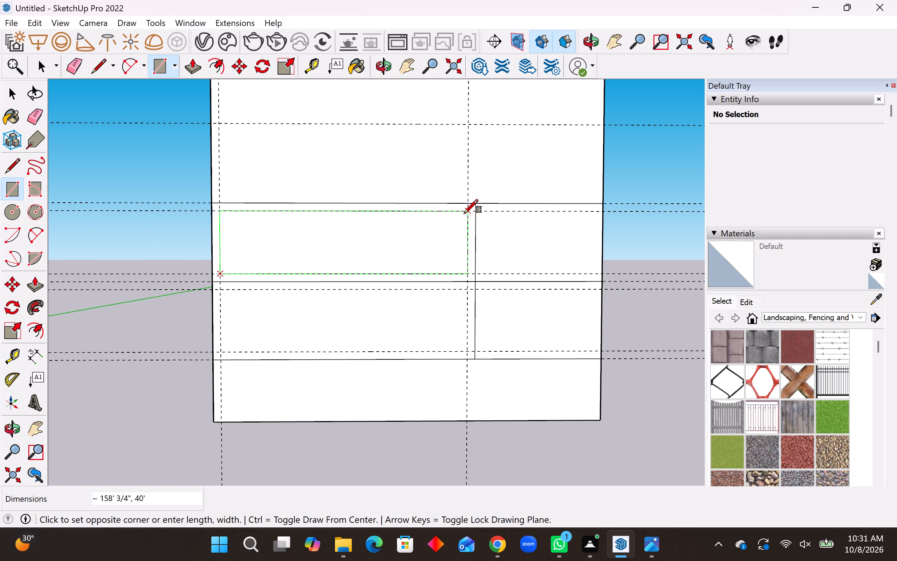
click(464, 212)
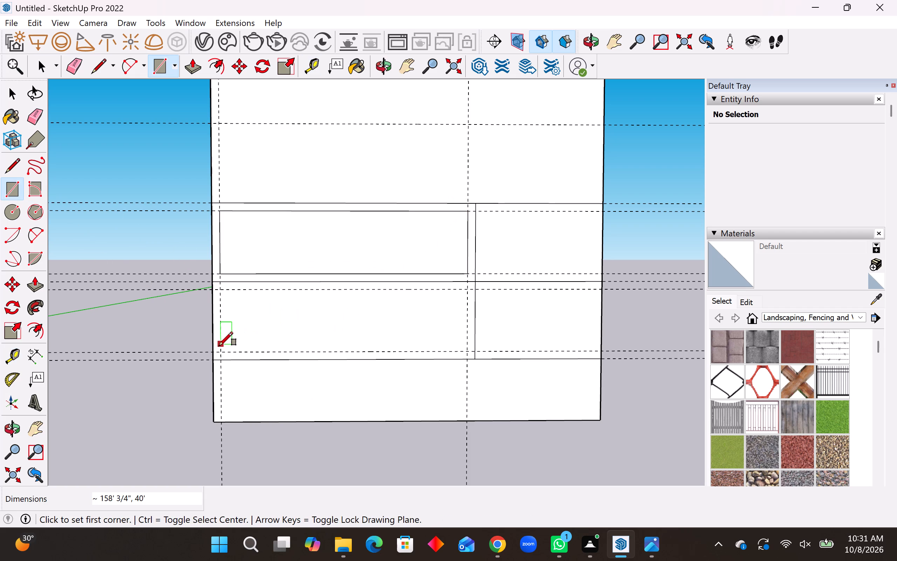
click(221, 352)
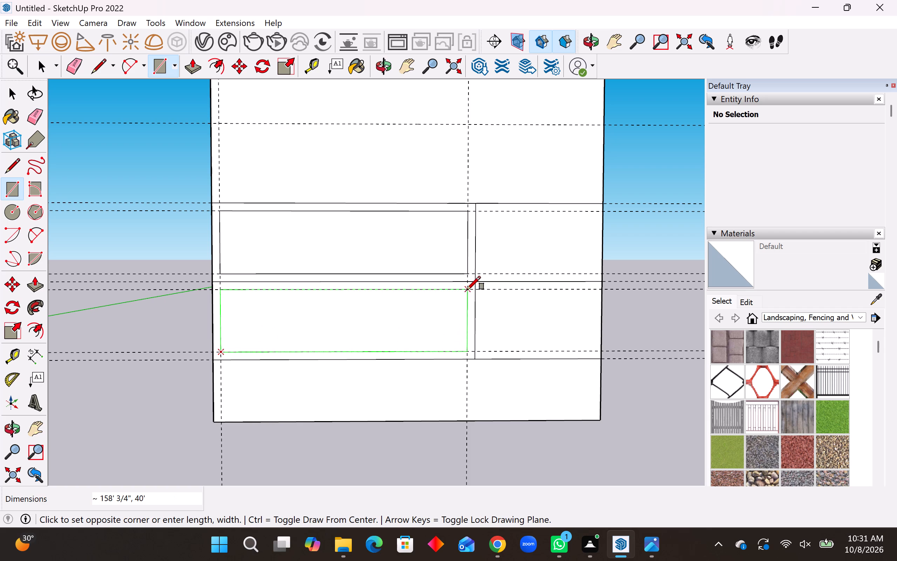
click(467, 290)
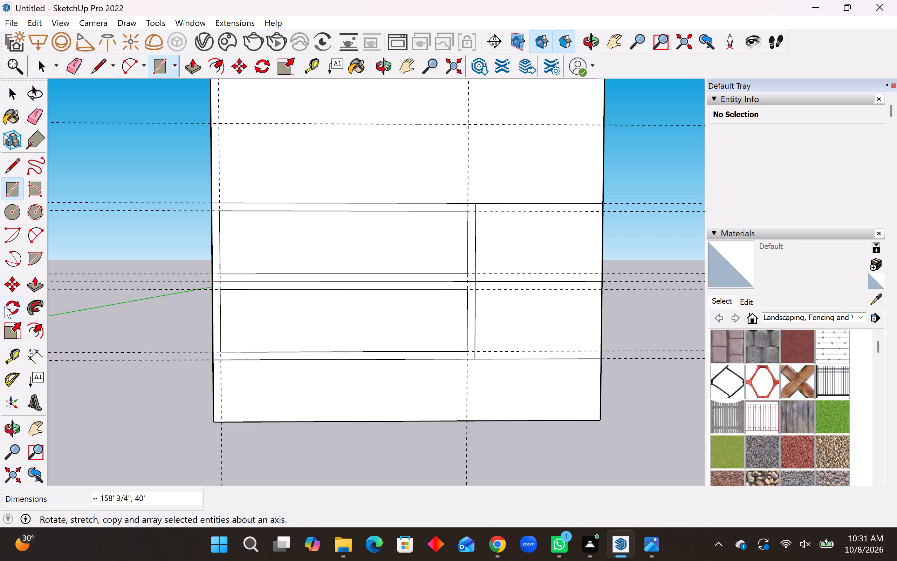
Place a vertical guide on the front face 5' to the right of the vertical divider.
click(6, 359)
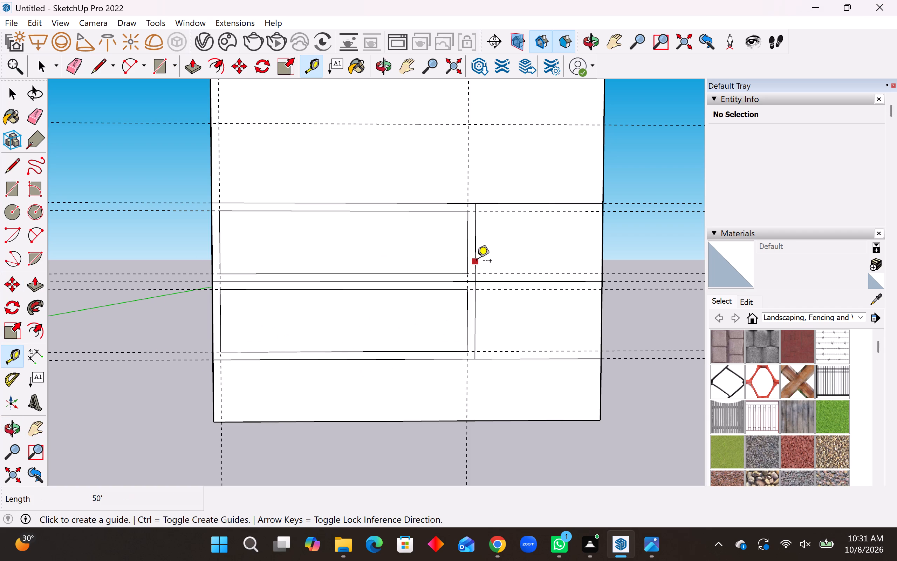
click(477, 262)
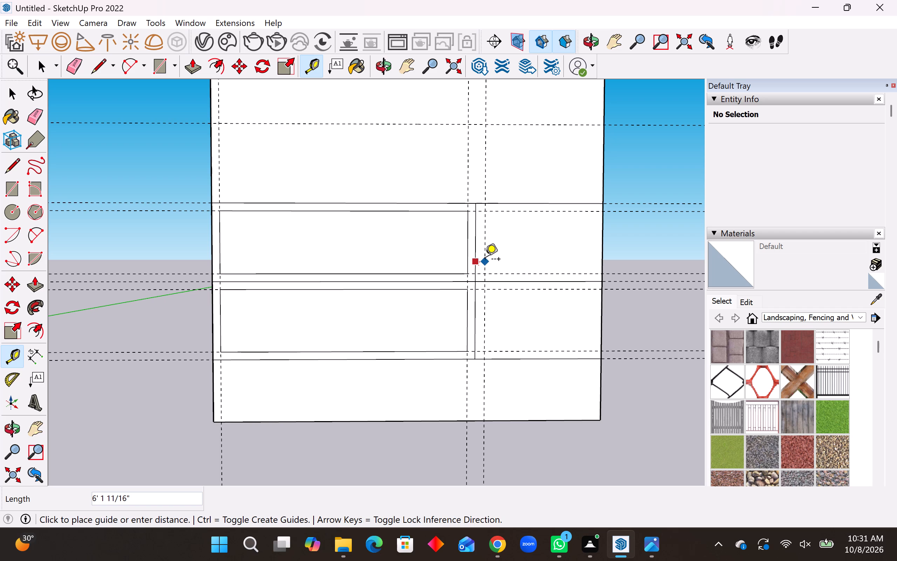
text(5')
key(Return)
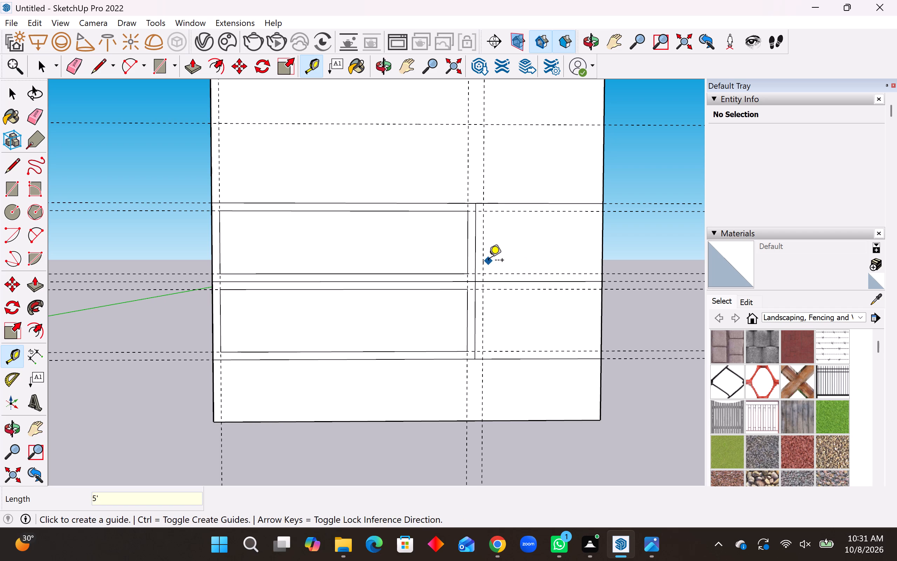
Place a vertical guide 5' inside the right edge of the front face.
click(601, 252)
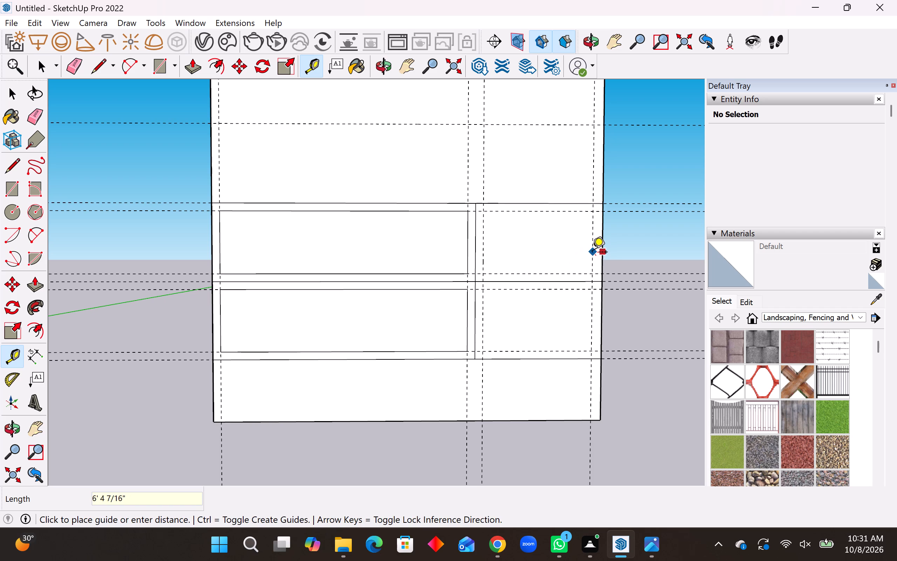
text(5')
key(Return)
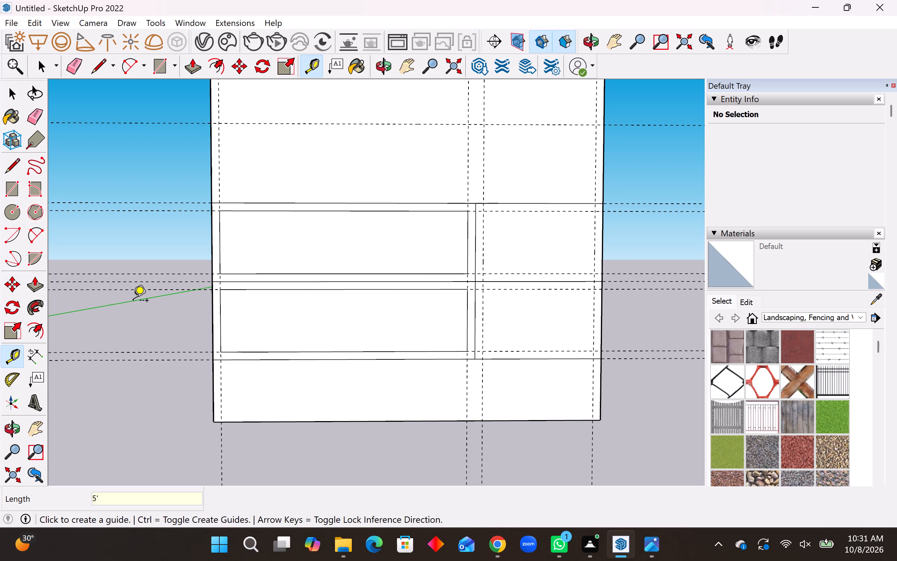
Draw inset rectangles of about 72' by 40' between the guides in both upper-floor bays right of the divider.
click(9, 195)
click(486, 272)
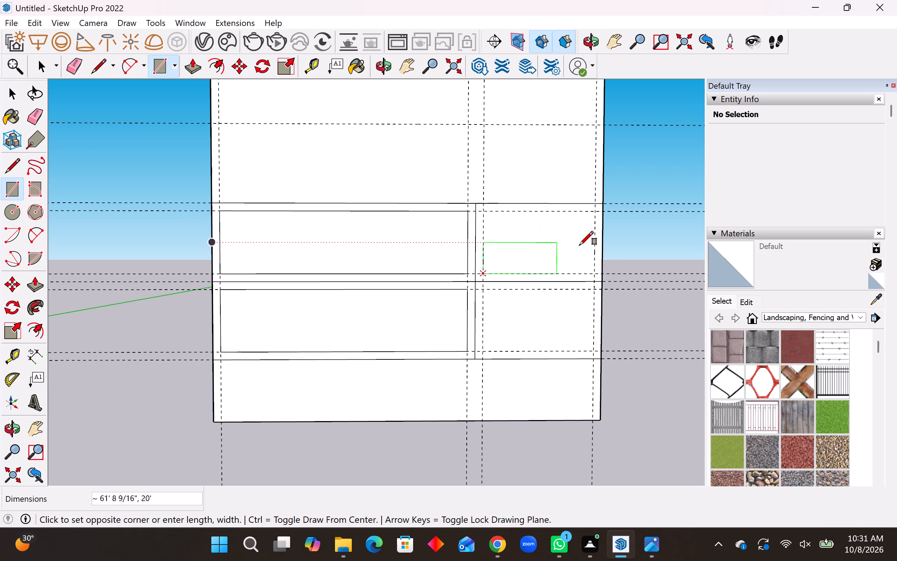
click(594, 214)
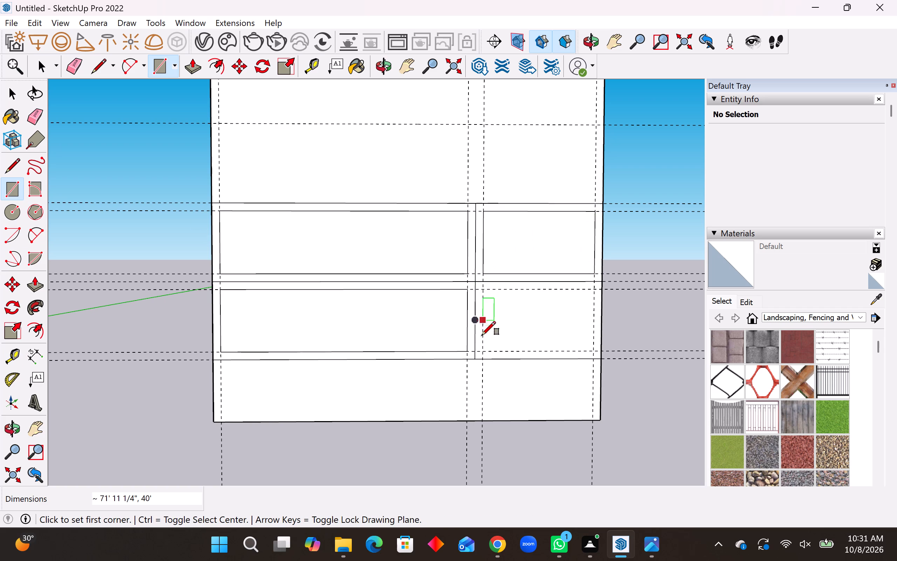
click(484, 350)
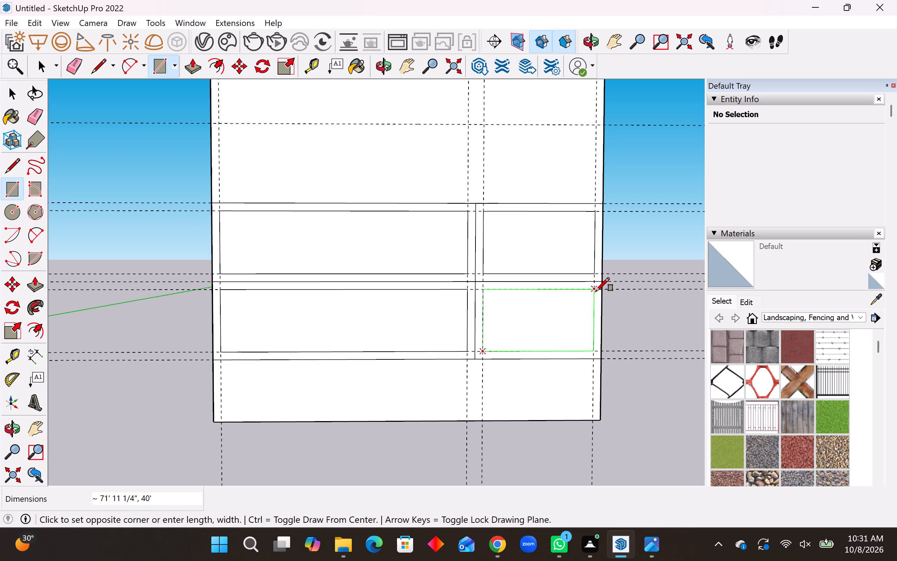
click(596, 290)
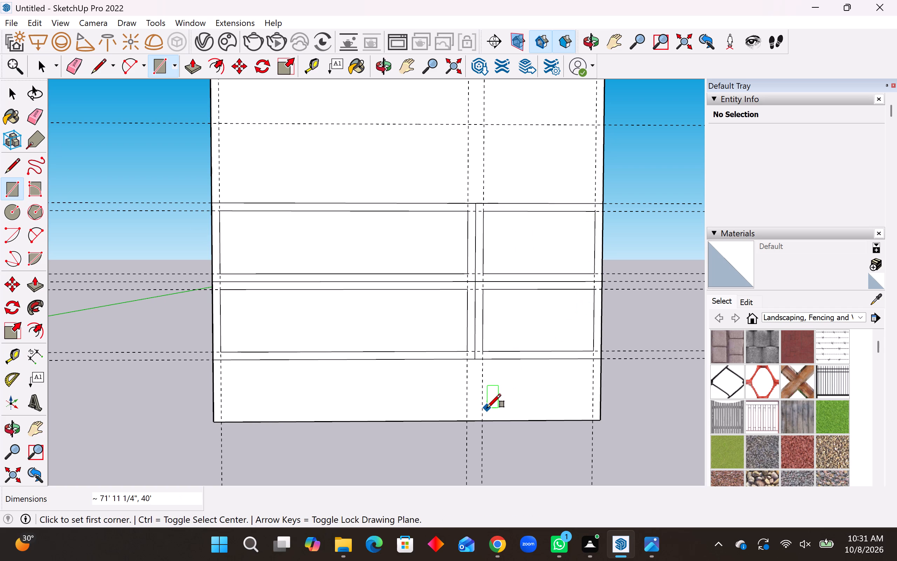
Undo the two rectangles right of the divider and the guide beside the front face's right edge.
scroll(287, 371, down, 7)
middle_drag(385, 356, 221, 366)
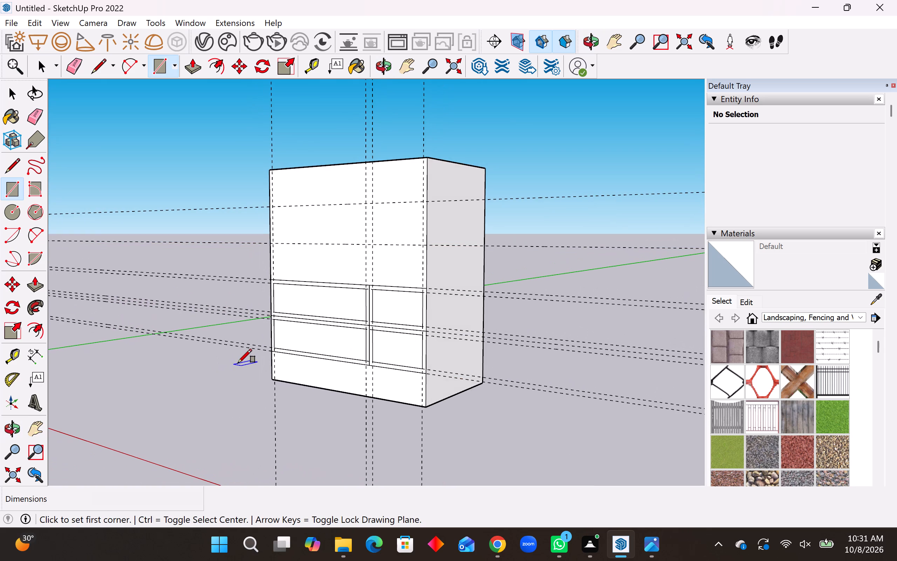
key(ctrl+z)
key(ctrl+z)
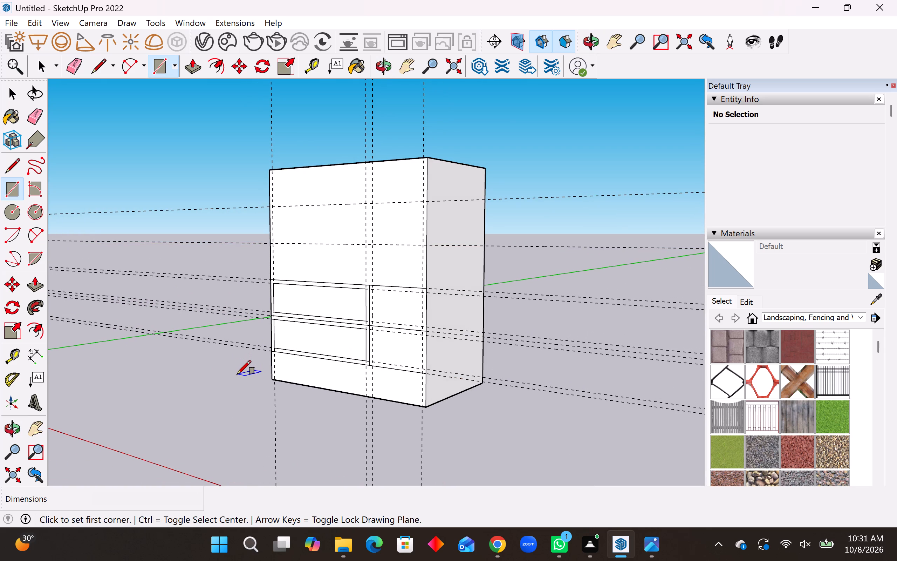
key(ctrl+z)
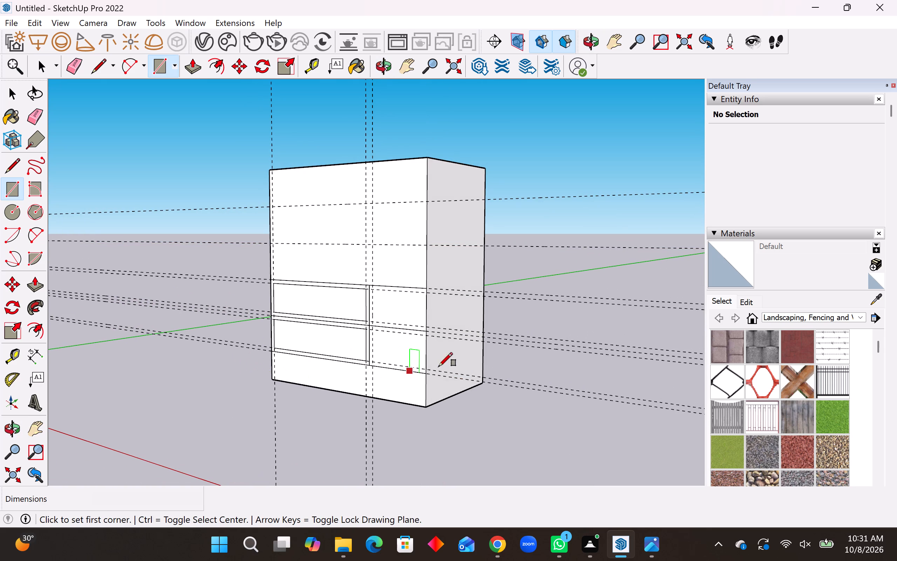
Push the block's right side face inward by about 8' 8" to narrow the block.
key(space)
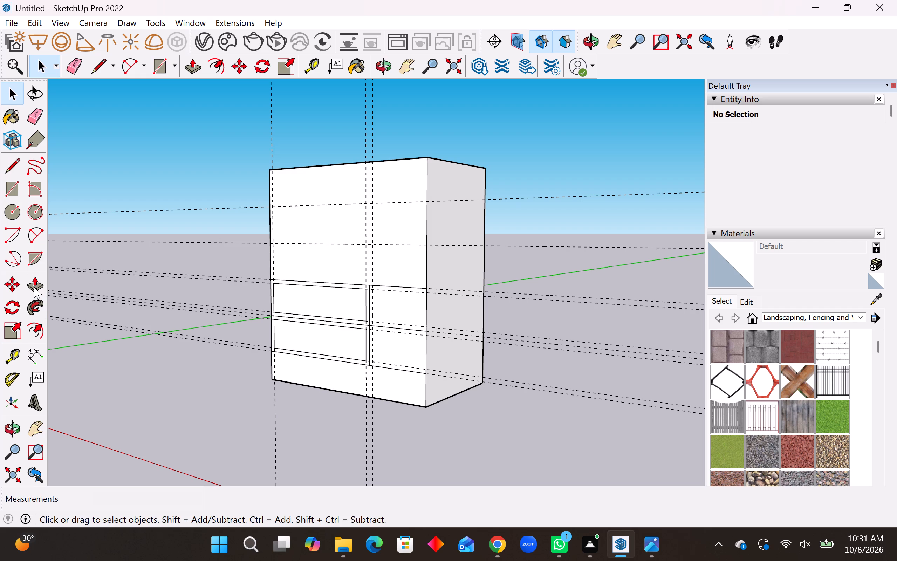
click(34, 286)
click(456, 297)
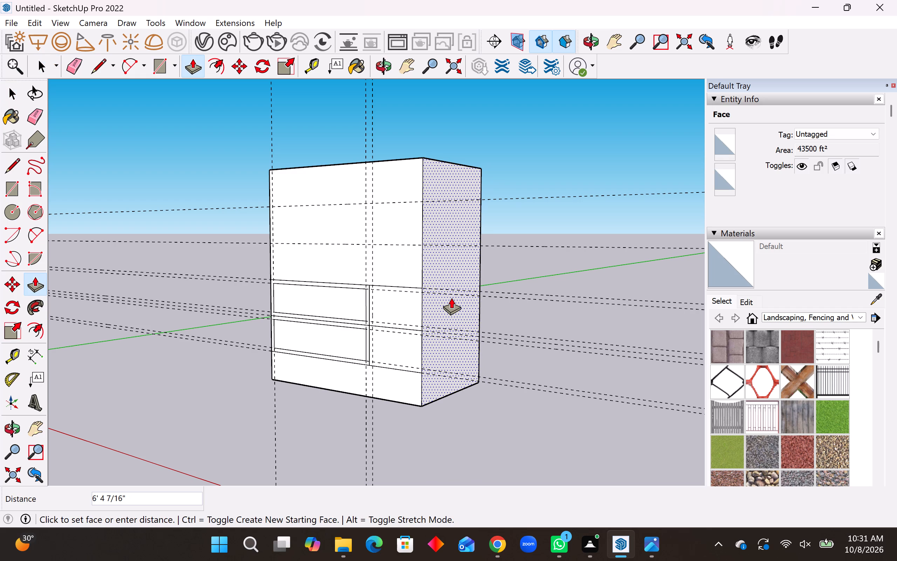
middle_drag(451, 298, 573, 290)
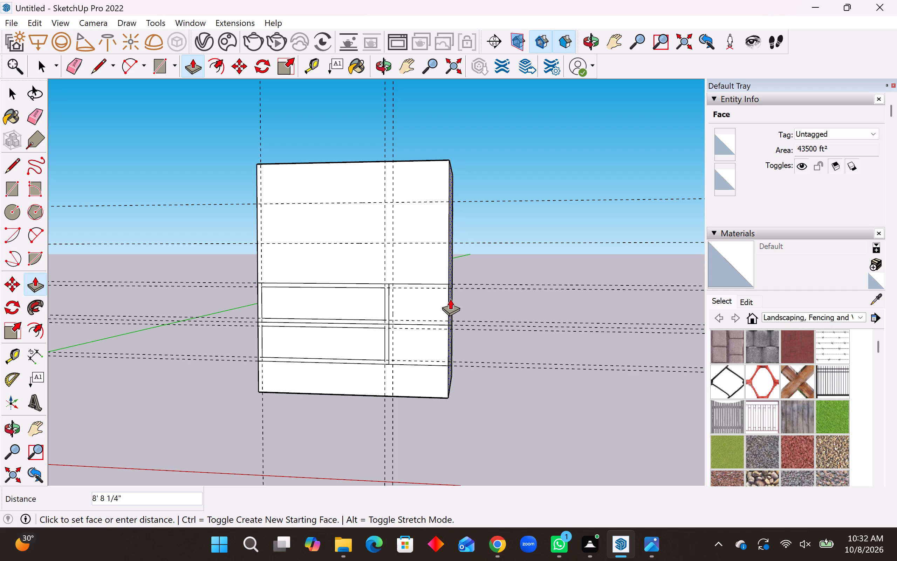
click(450, 299)
Place a vertical guide 5' inside the narrowed front face's right edge.
key(space)
middle_drag(425, 369, 482, 350)
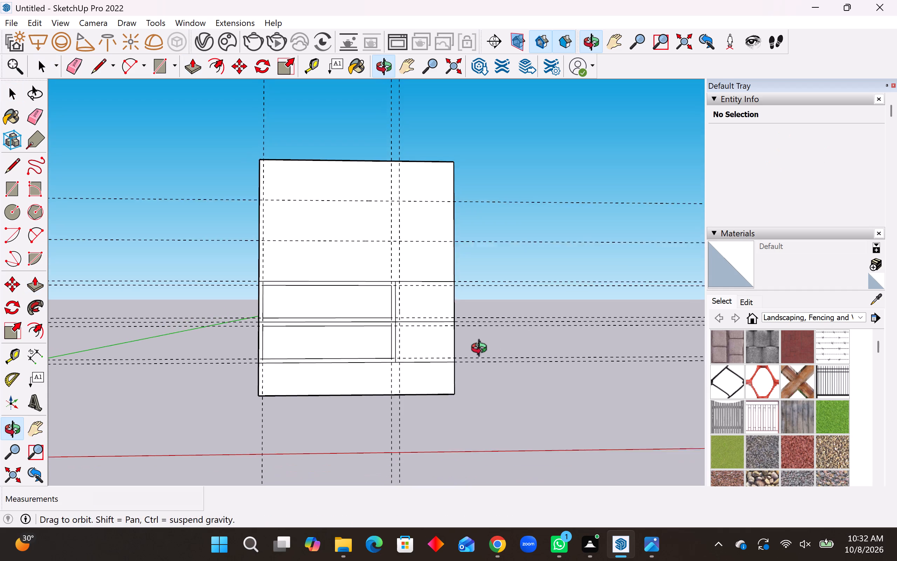
middle_drag(482, 350, 502, 353)
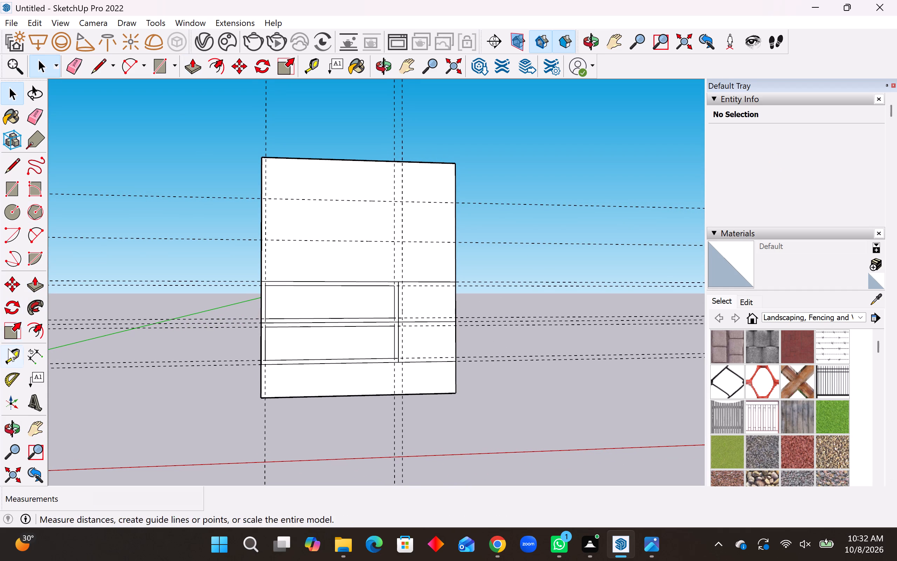
click(8, 353)
click(455, 302)
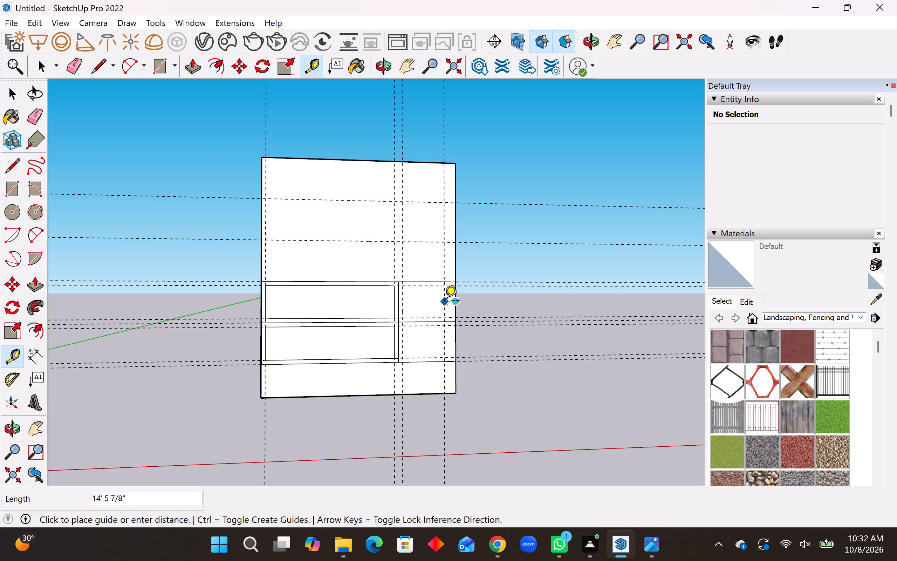
text(5')
key(Return)
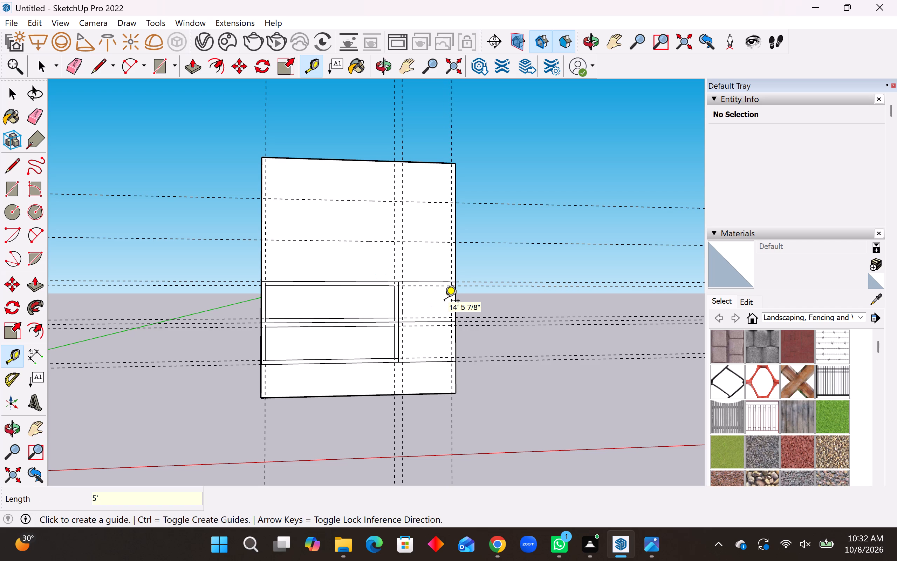
middle_drag(457, 349, 433, 358)
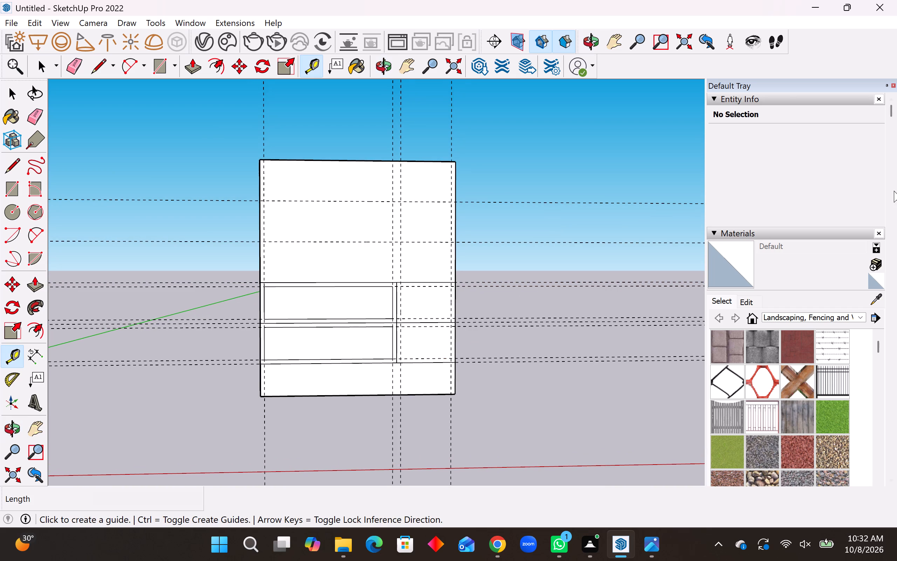
scroll(513, 364, up, 3)
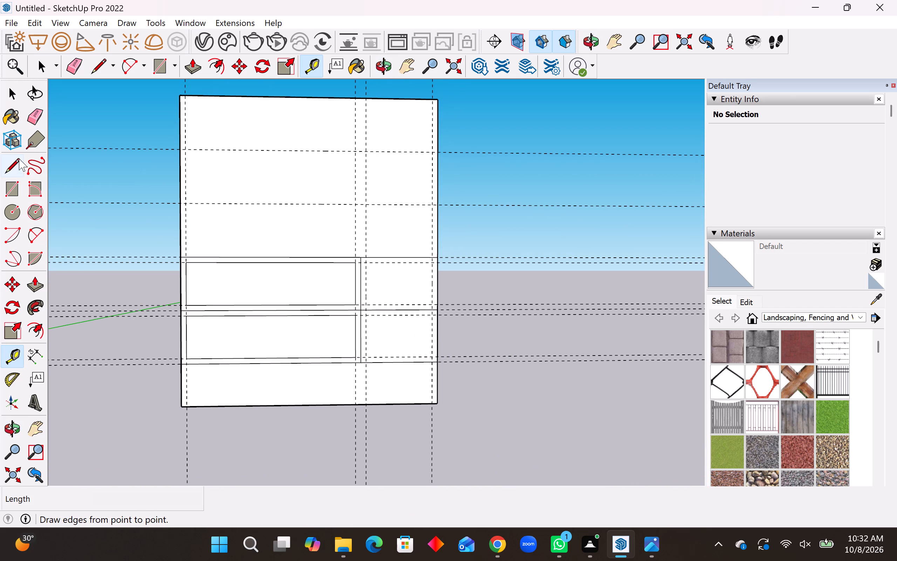
Draw inset rectangles of about 63' by 40' and 63' by 39' between the guides in the upper and lower bays right of the divider.
click(15, 161)
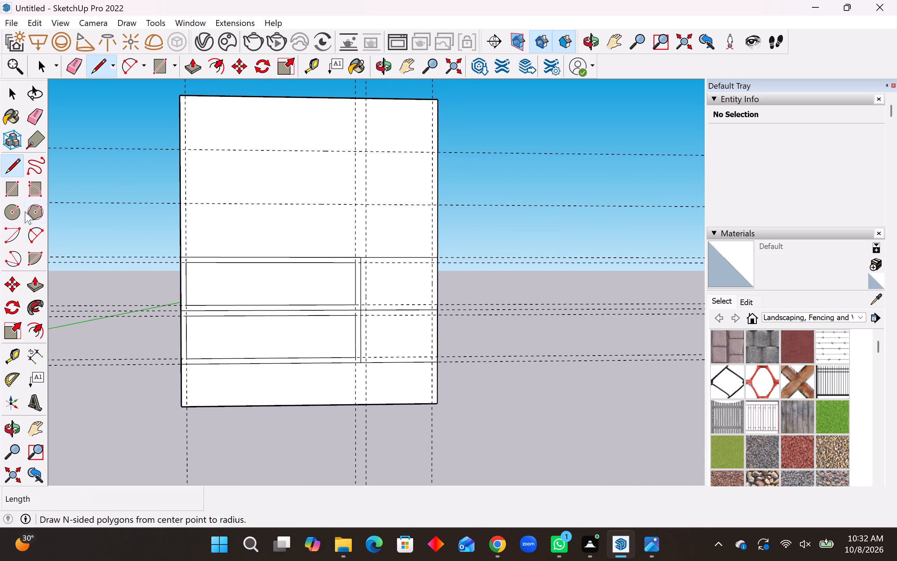
click(7, 195)
click(367, 302)
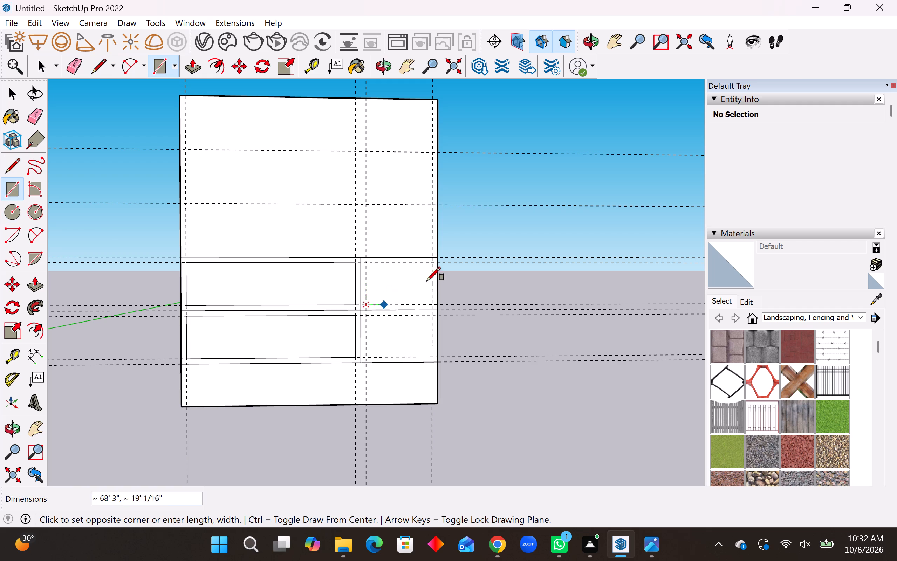
click(431, 263)
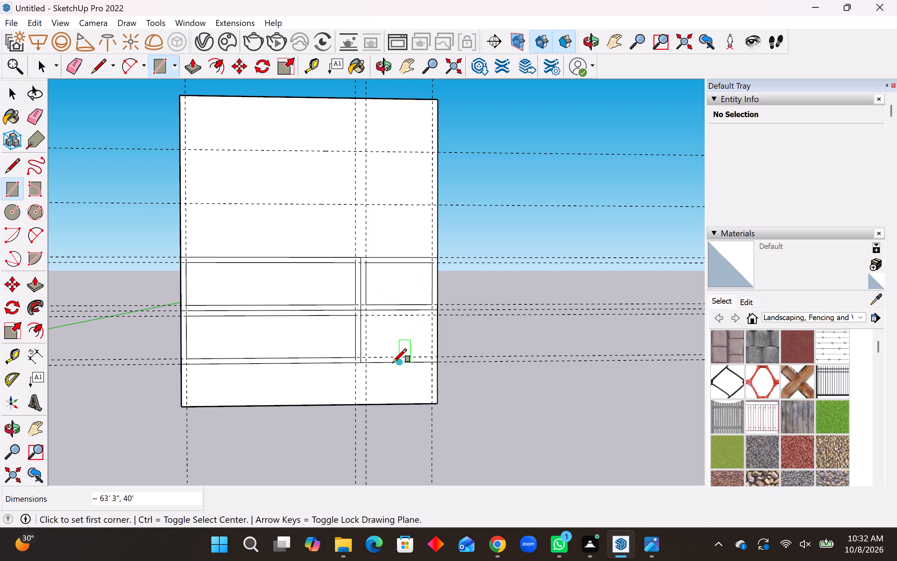
click(368, 357)
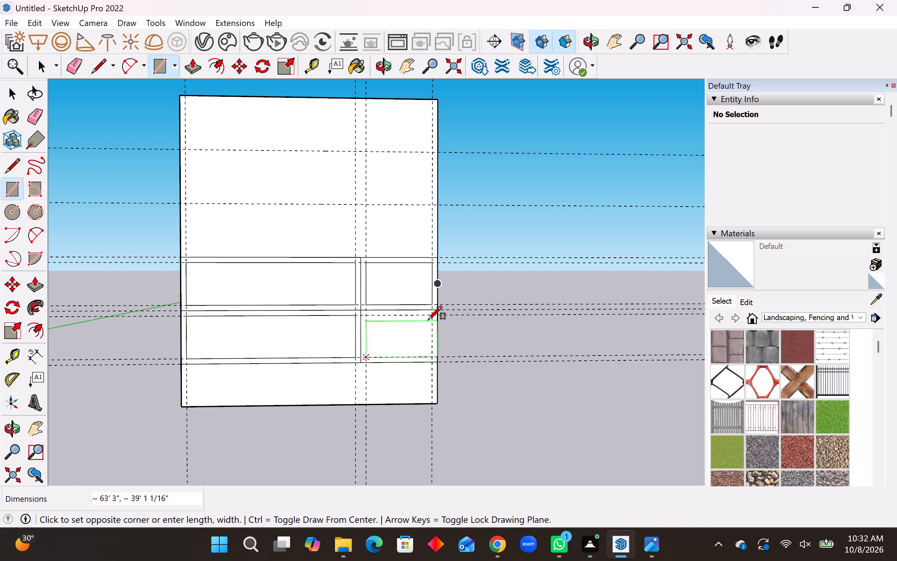
click(429, 319)
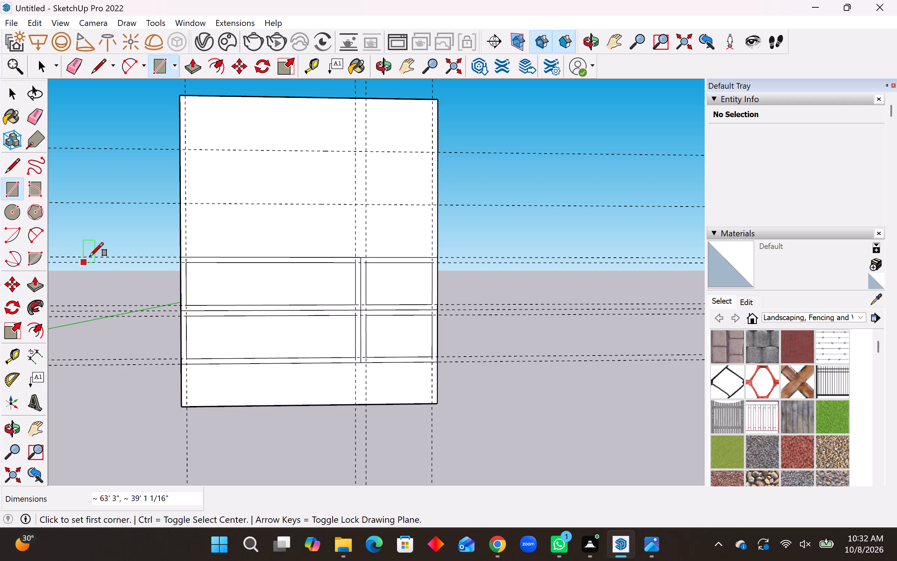
Erase the vertical and horizontal guides around the four inset panels, keeping the two horizontal floor guides above them.
click(37, 117)
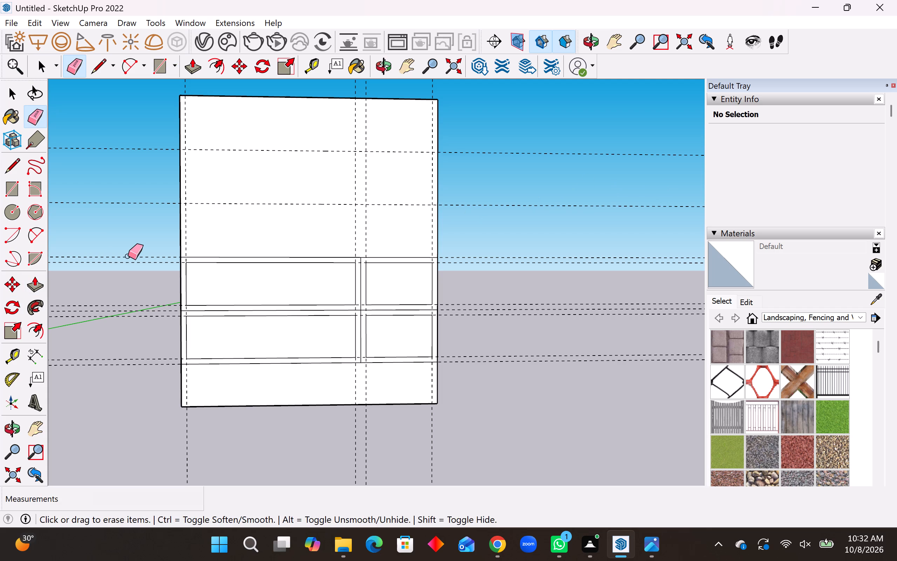
drag(131, 254, 132, 329)
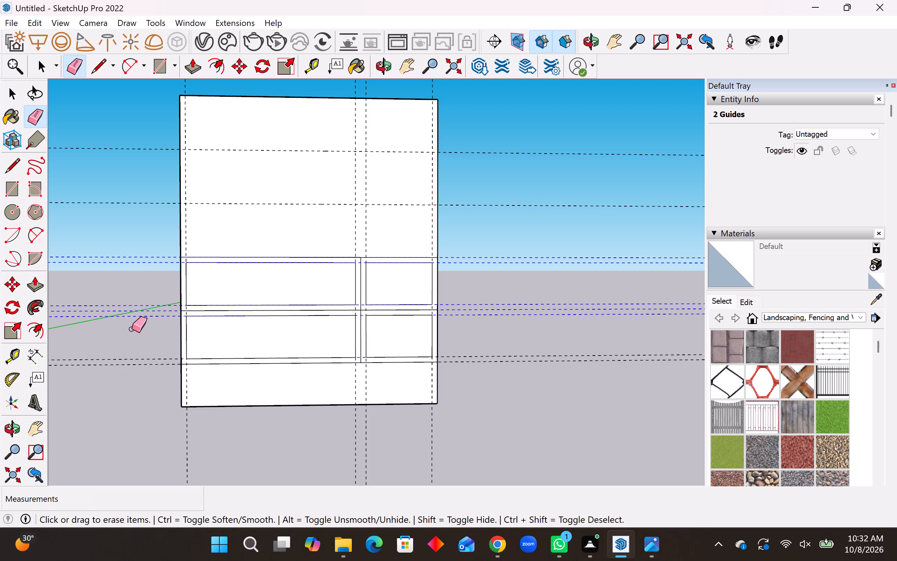
drag(132, 329, 402, 438)
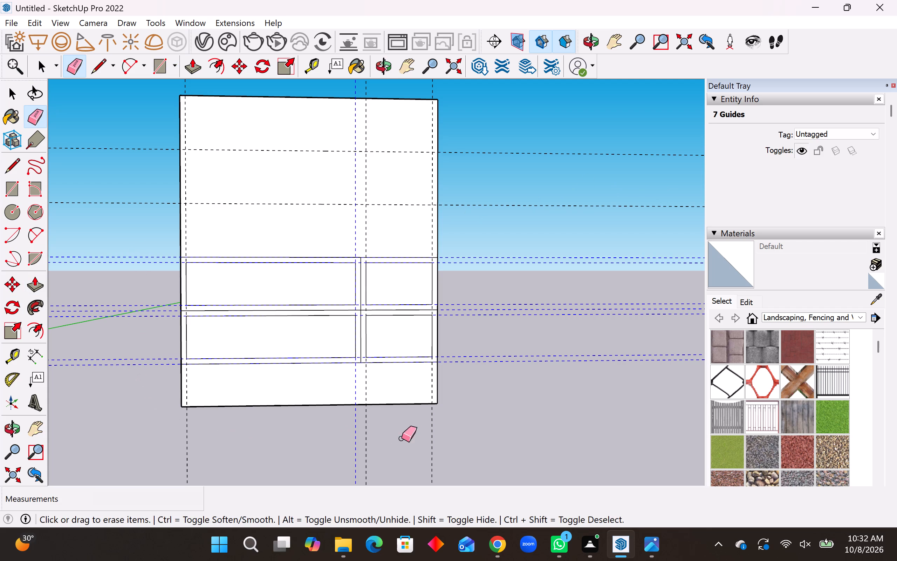
drag(402, 438, 163, 441)
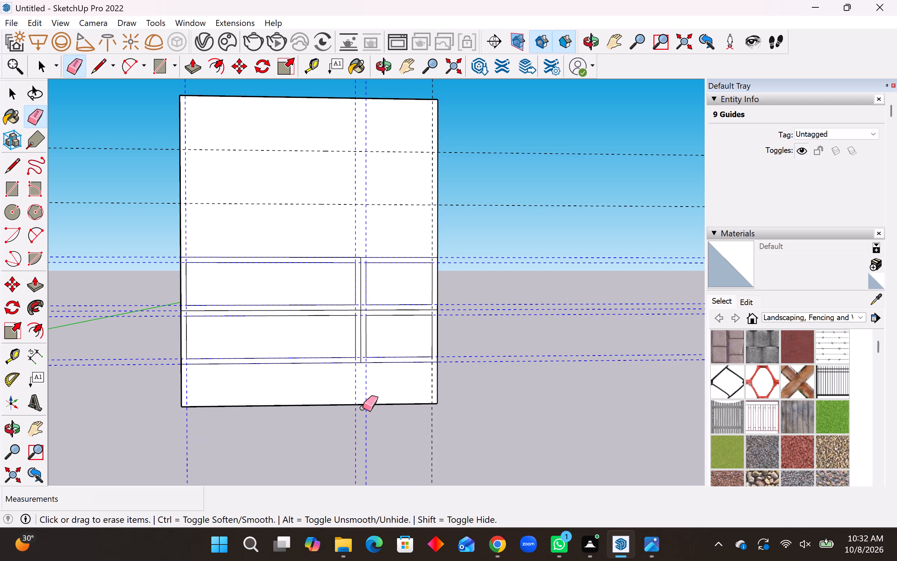
drag(431, 427, 426, 428)
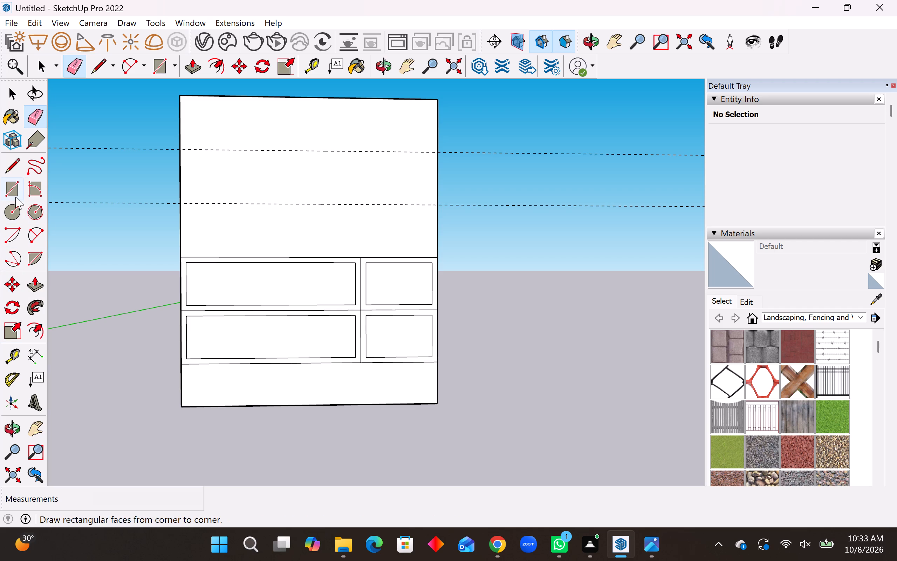
Push the wide upper inset panel left of the divider 20' into the block.
click(40, 281)
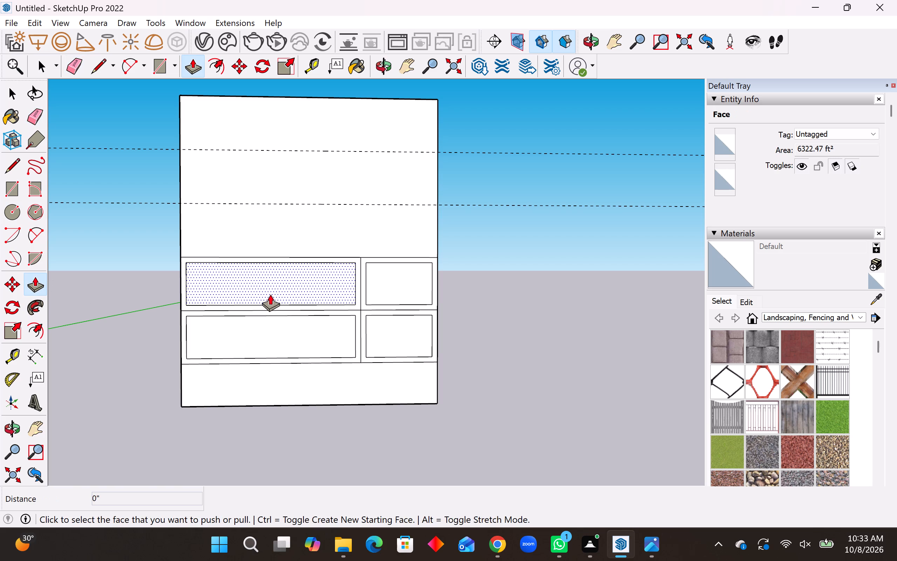
click(270, 293)
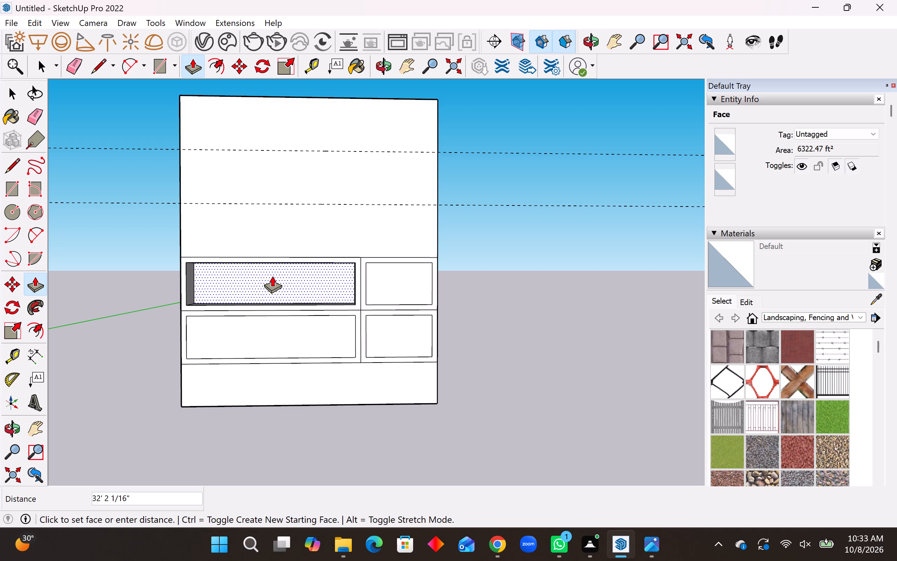
middle_drag(272, 276, 311, 277)
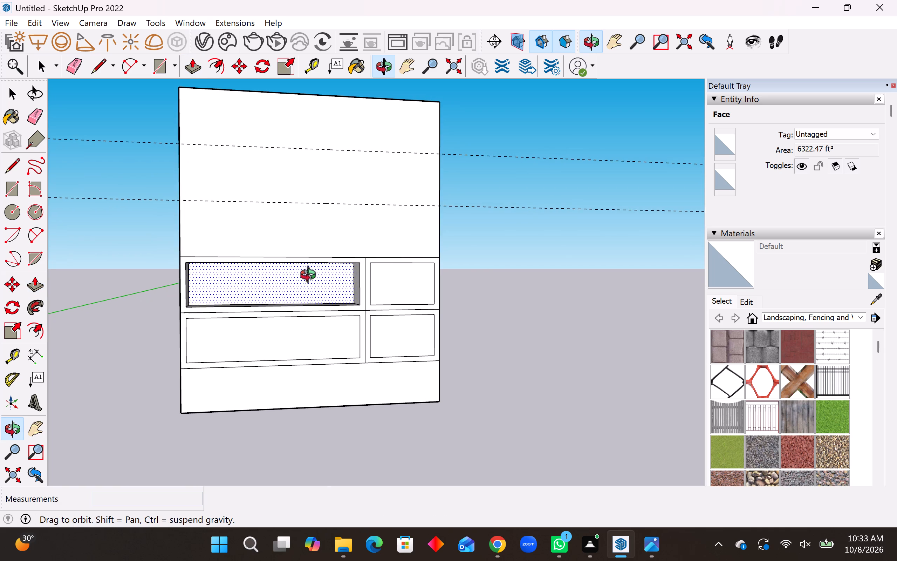
middle_drag(311, 277, 291, 279)
middle_click(290, 279)
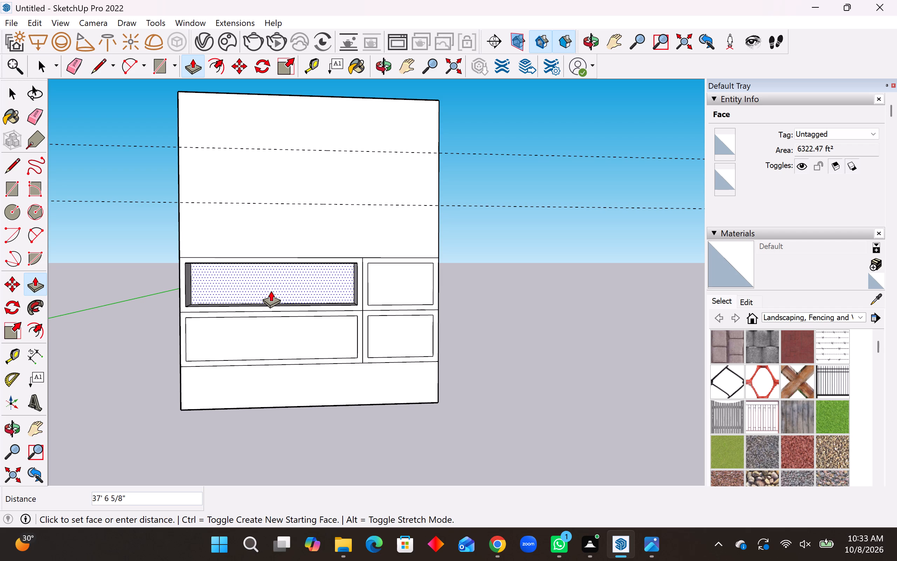
scroll(271, 291, up, 3)
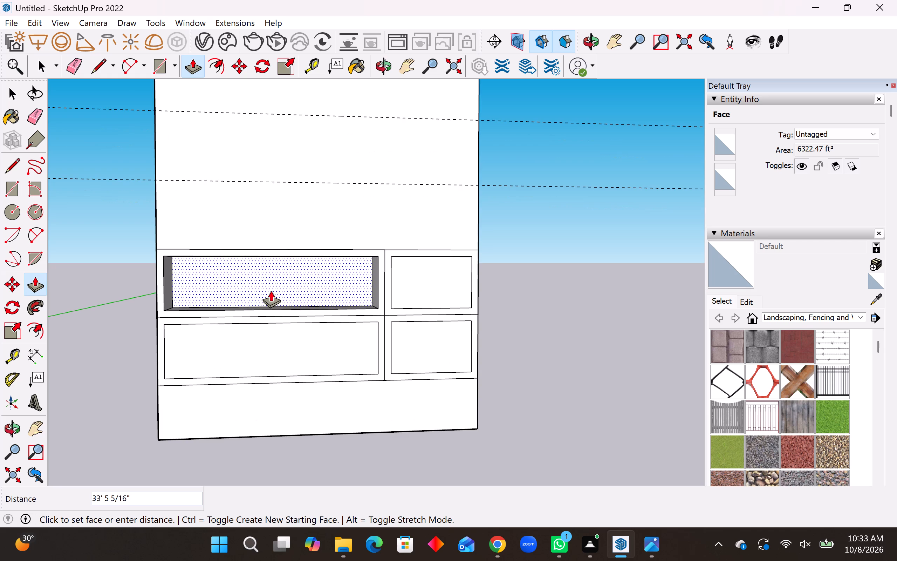
middle_drag(271, 291, 264, 289)
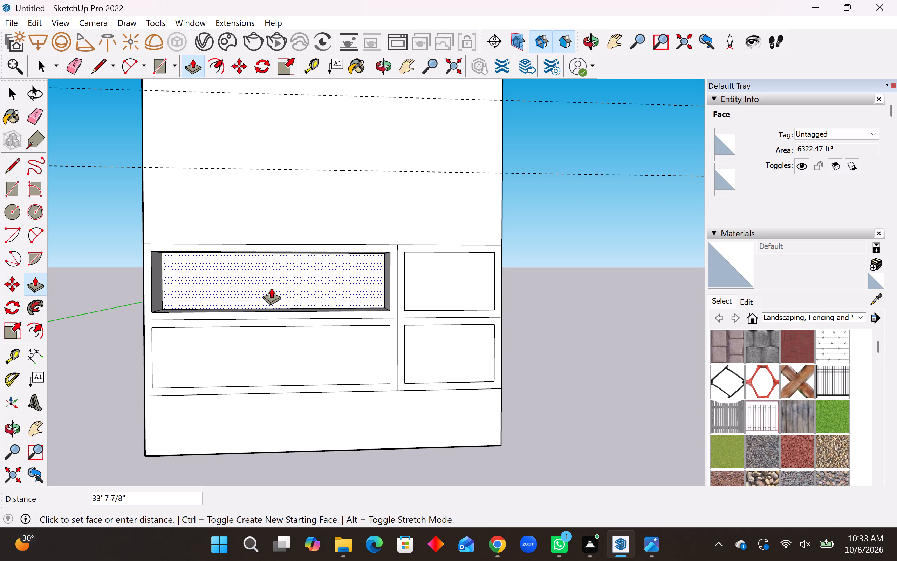
middle_click(271, 288)
middle_drag(271, 288, 244, 290)
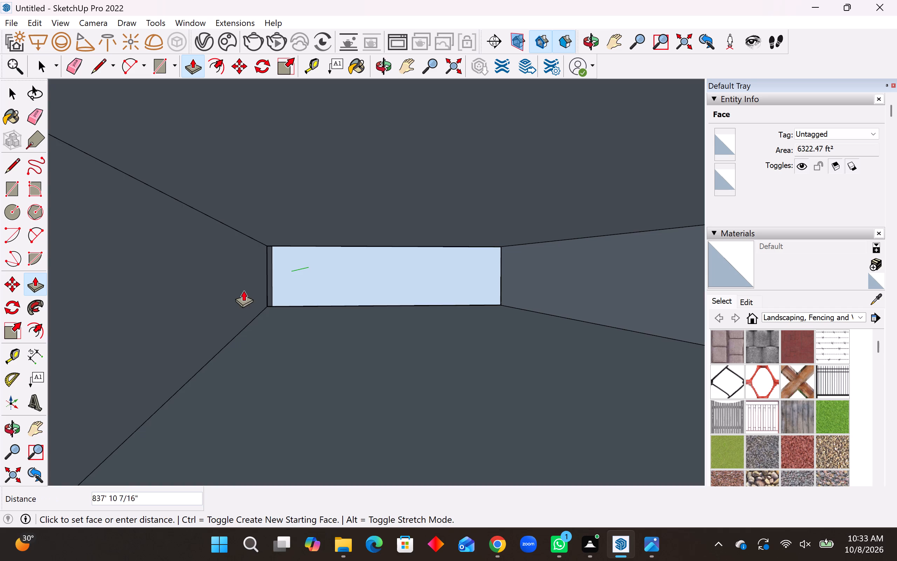
middle_drag(244, 290, 240, 290)
scroll(292, 304, down, 2)
scroll(326, 297, down, 2)
middle_drag(329, 295, 329, 294)
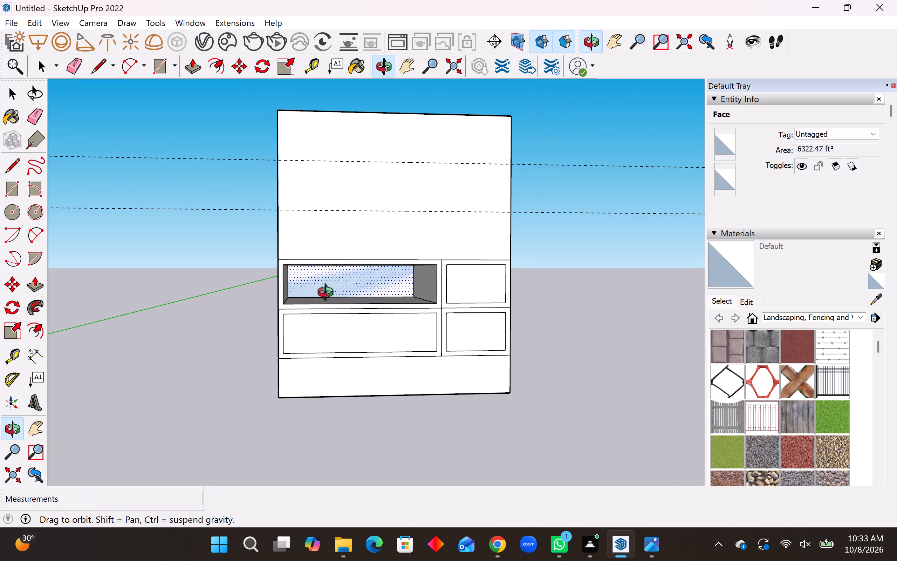
middle_drag(329, 294, 273, 285)
middle_drag(297, 282, 315, 299)
scroll(357, 266, up, 1)
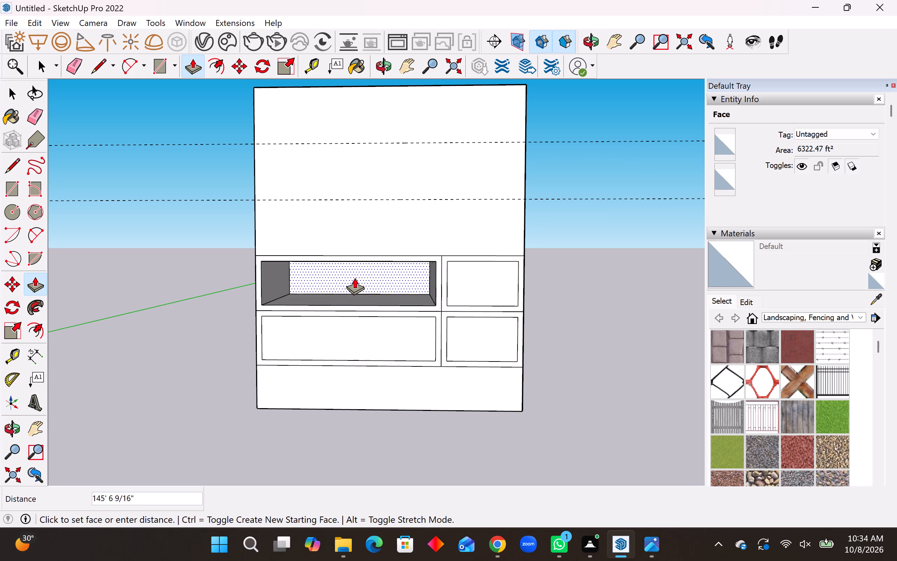
text(20')
key(Return)
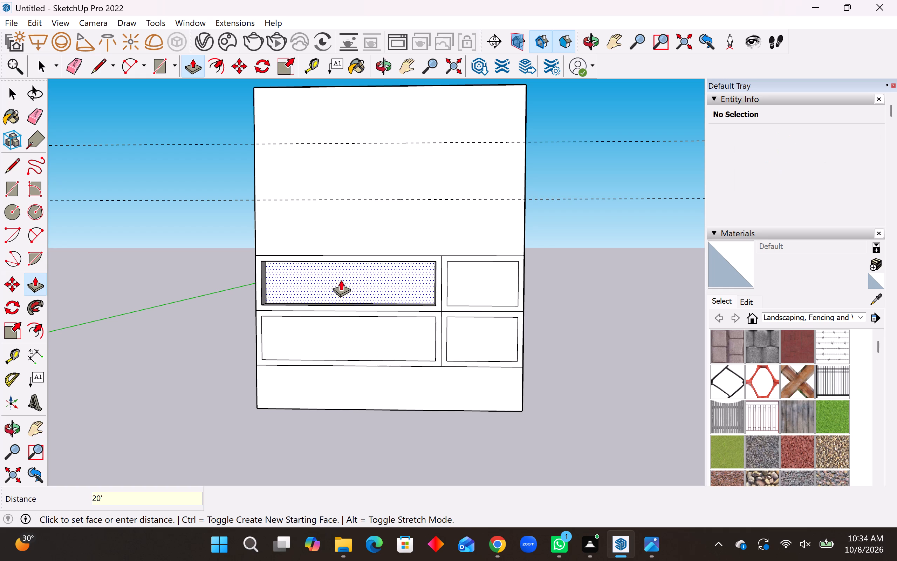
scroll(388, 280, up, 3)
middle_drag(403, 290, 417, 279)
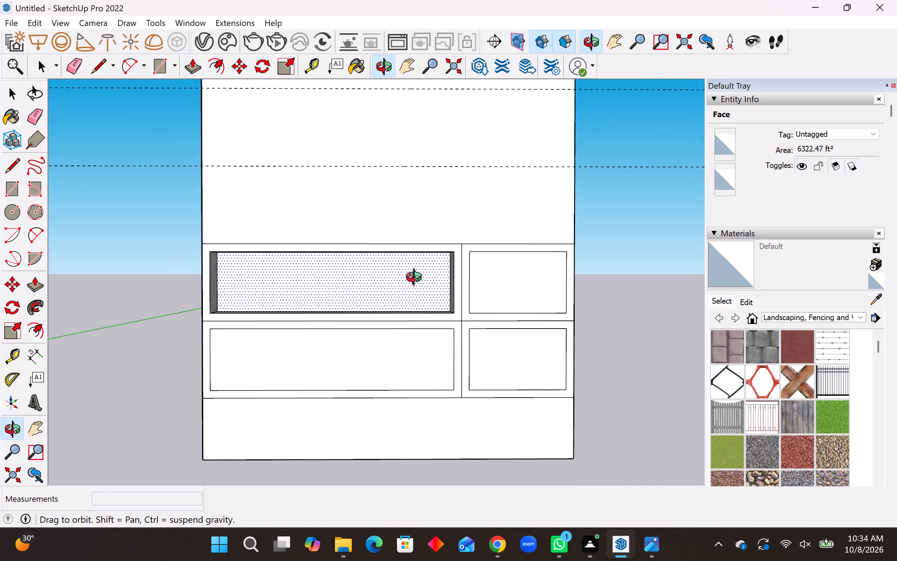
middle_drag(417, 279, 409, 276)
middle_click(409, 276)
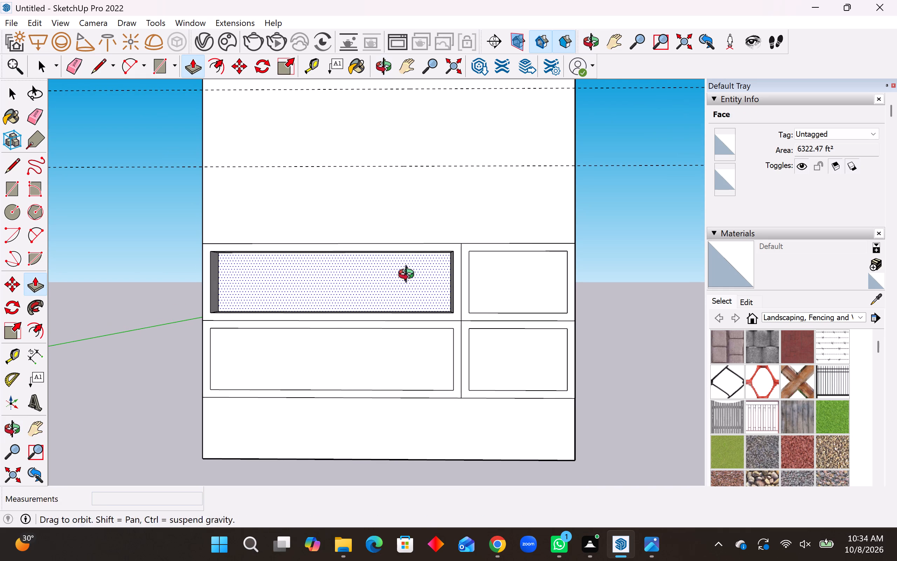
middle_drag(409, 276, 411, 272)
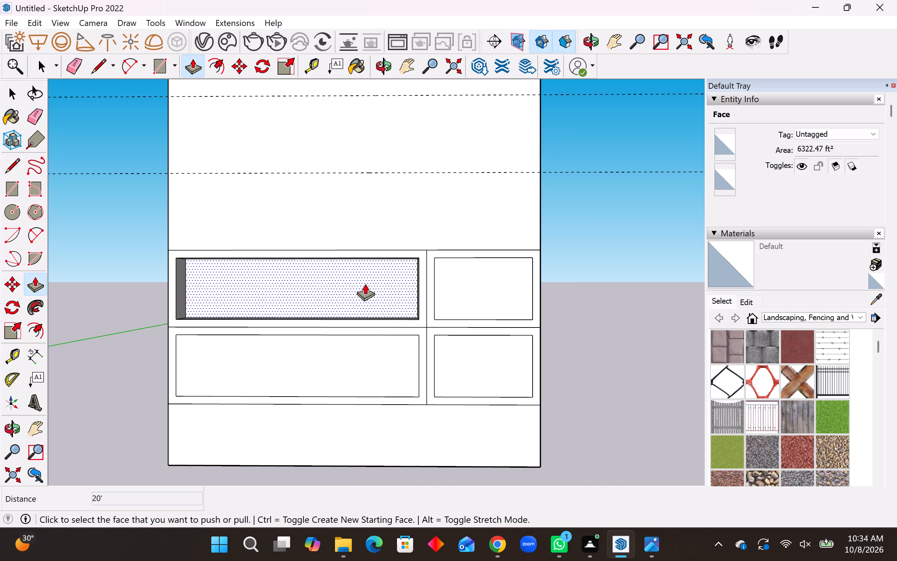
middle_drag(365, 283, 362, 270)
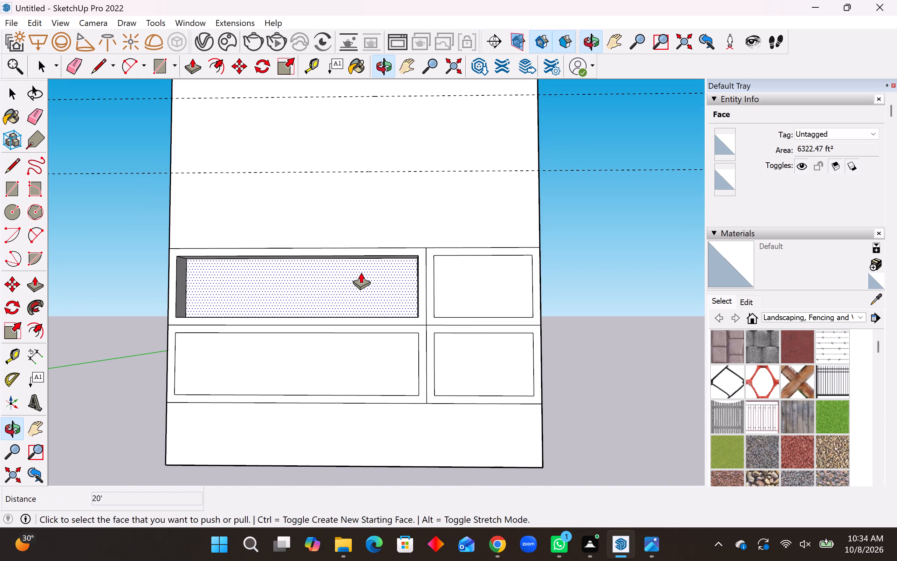
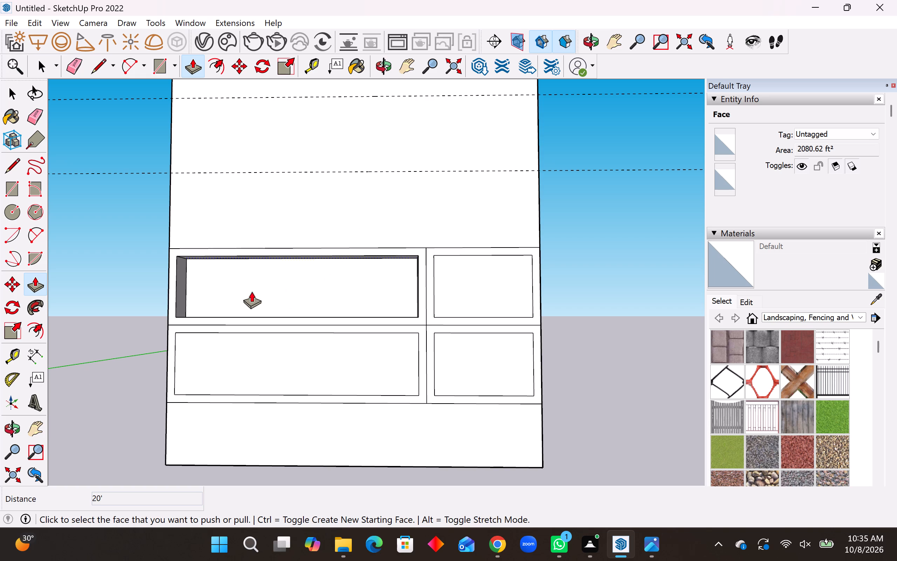
Undo the last push of the wide upper inset panel left of the divider.
scroll(231, 262, down, 1)
scroll(238, 293, up, 3)
middle_drag(238, 295, 238, 295)
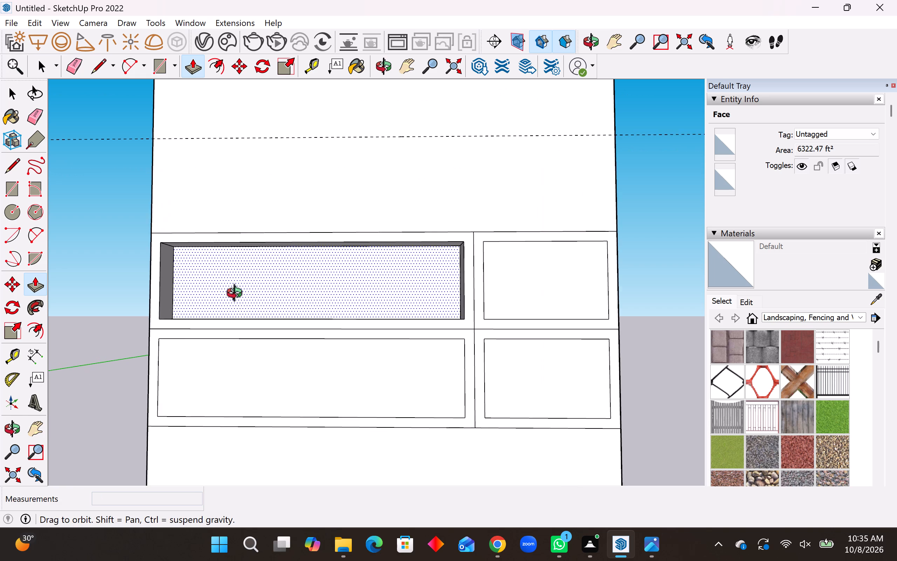
middle_drag(238, 295, 244, 319)
middle_drag(242, 301, 242, 283)
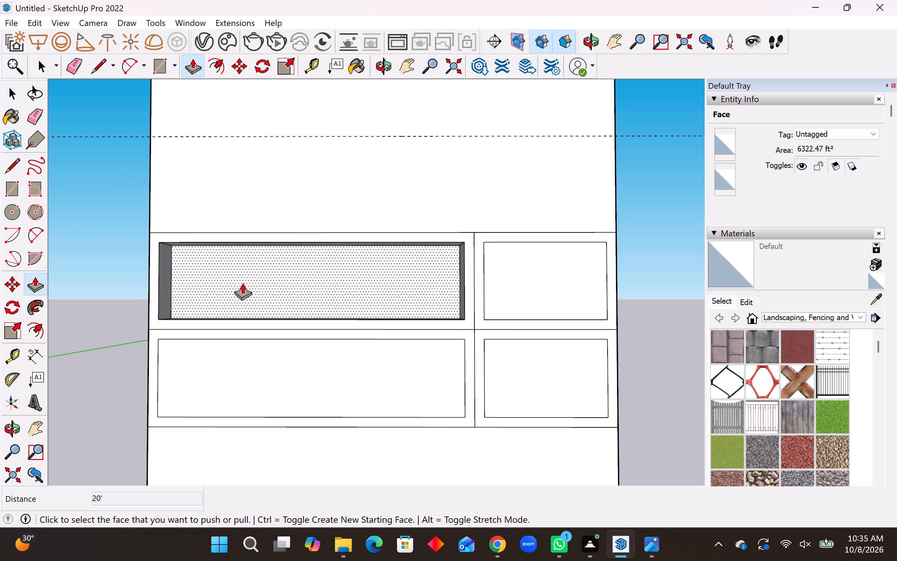
key(ctrl+z)
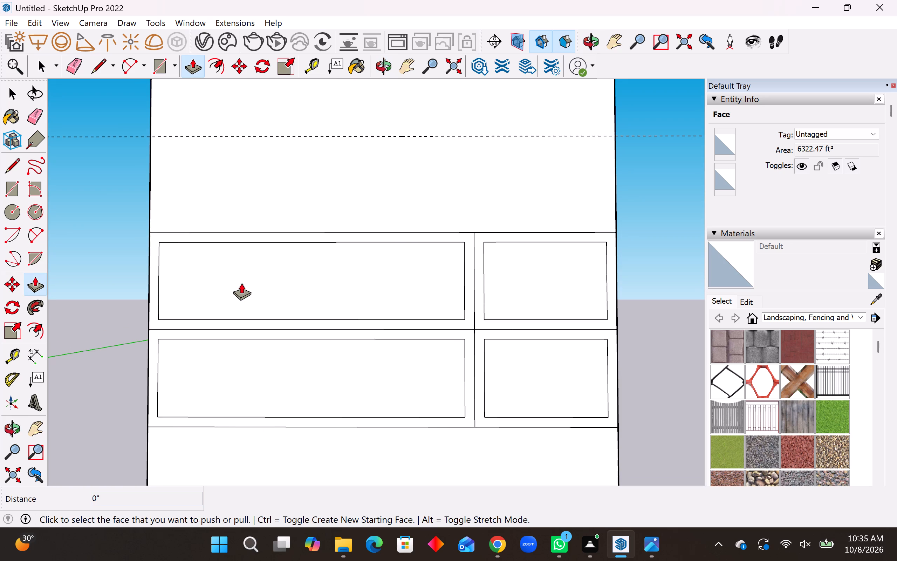
Push the wide upper inset panel left of the divider back into the block again.
click(222, 279)
middle_drag(216, 293, 329, 339)
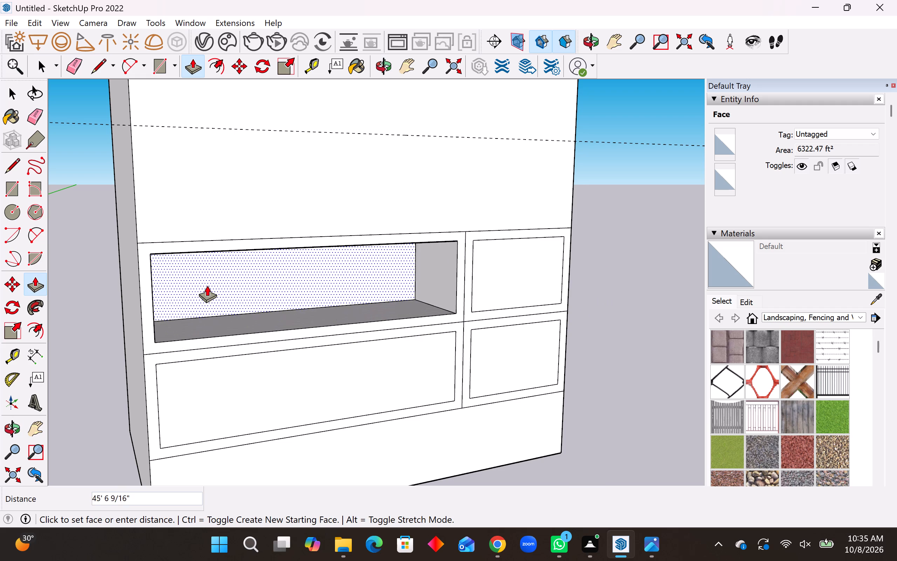
middle_drag(218, 283, 108, 270)
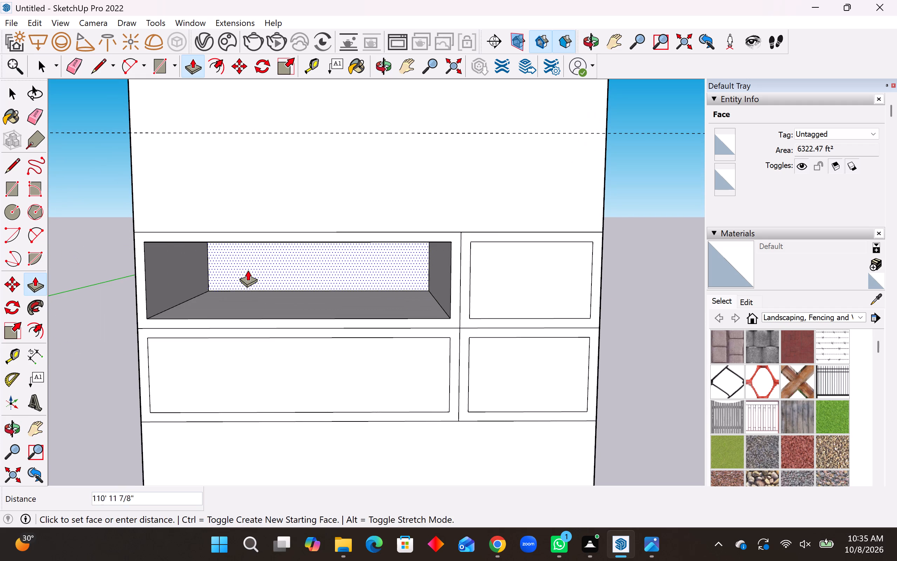
middle_drag(224, 286, 224, 272)
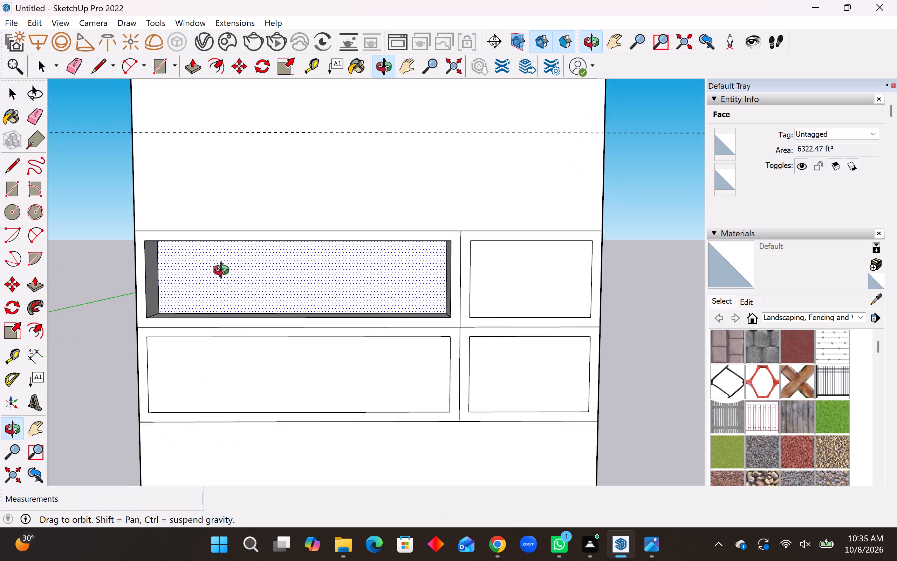
middle_drag(224, 272, 226, 251)
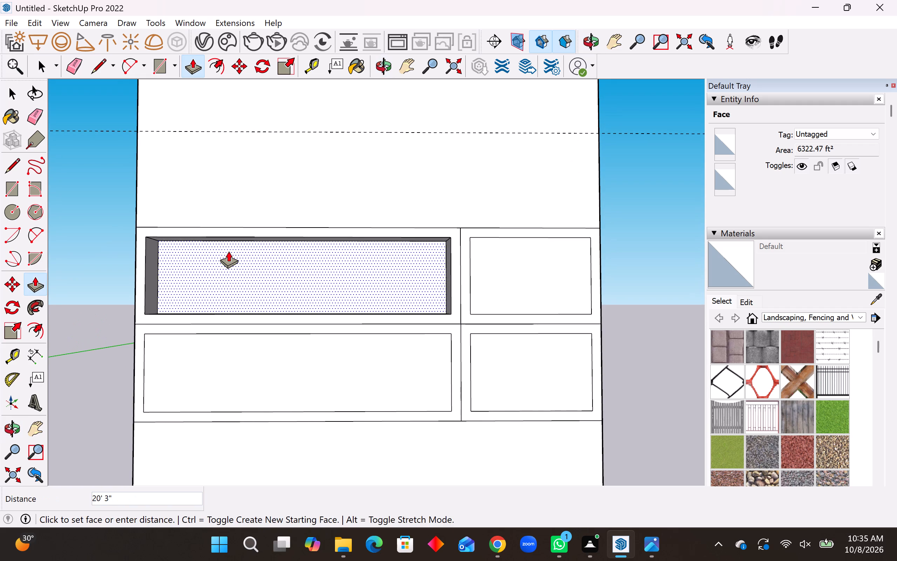
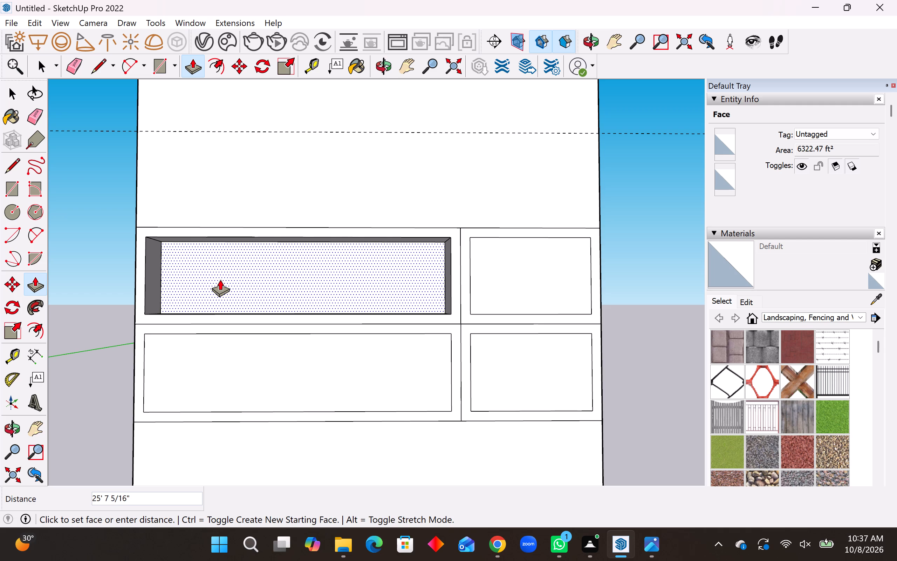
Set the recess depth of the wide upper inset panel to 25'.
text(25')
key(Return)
Examine the recessed wide upper panel and the front face from several angles and distances.
middle_drag(281, 277, 311, 278)
scroll(310, 259, up, 2)
middle_drag(304, 262, 289, 257)
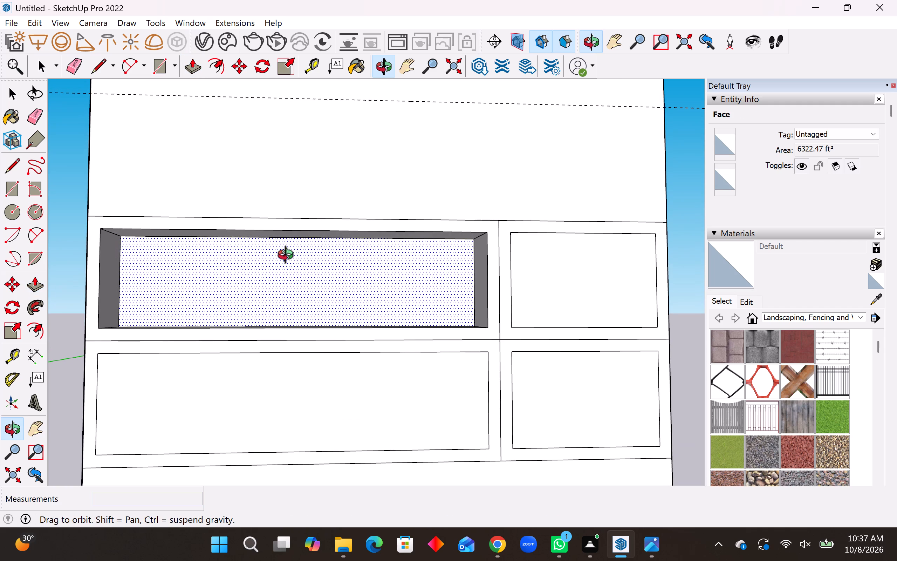
middle_drag(289, 257, 289, 257)
scroll(325, 277, down, 5)
middle_click(329, 276)
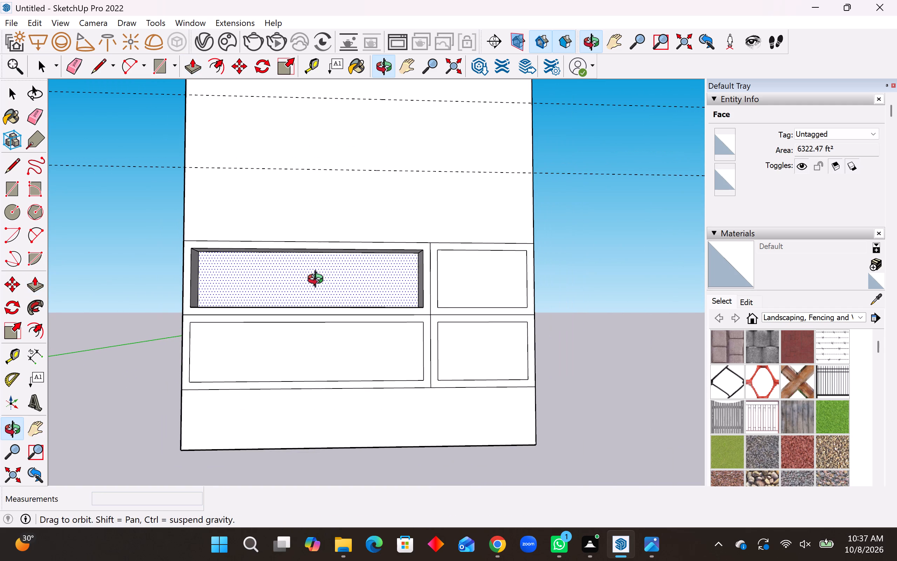
scroll(326, 281, down, 3)
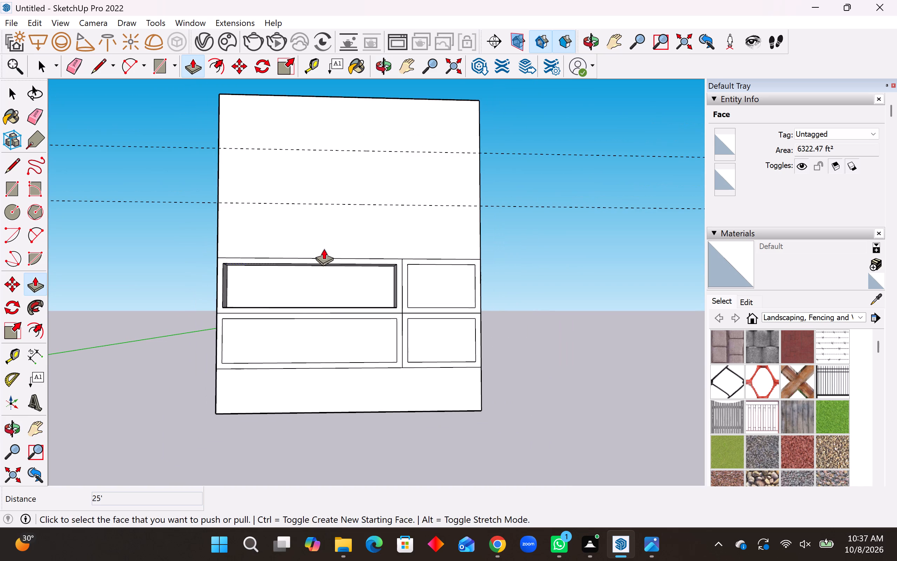
scroll(329, 239, up, 2)
middle_drag(326, 263, 315, 265)
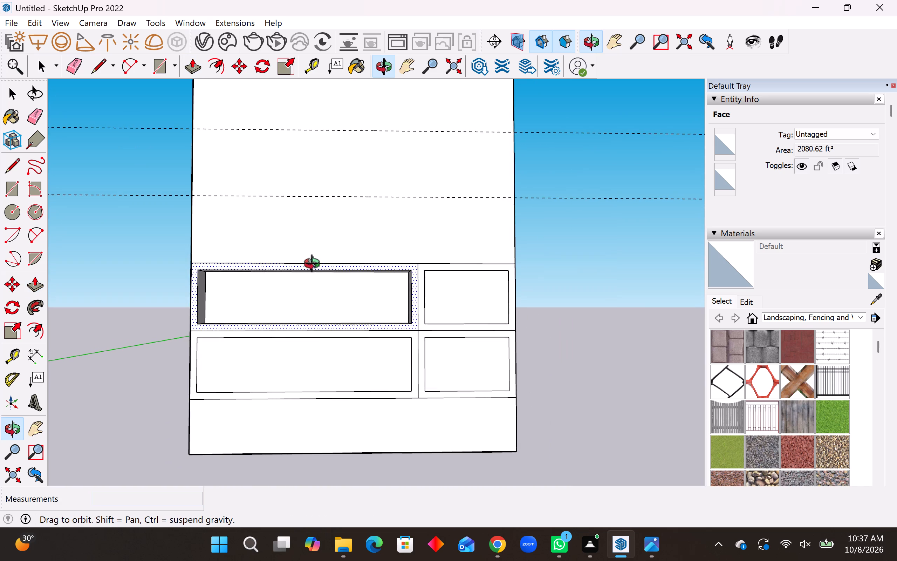
middle_drag(315, 265, 304, 270)
scroll(366, 319, down, 1)
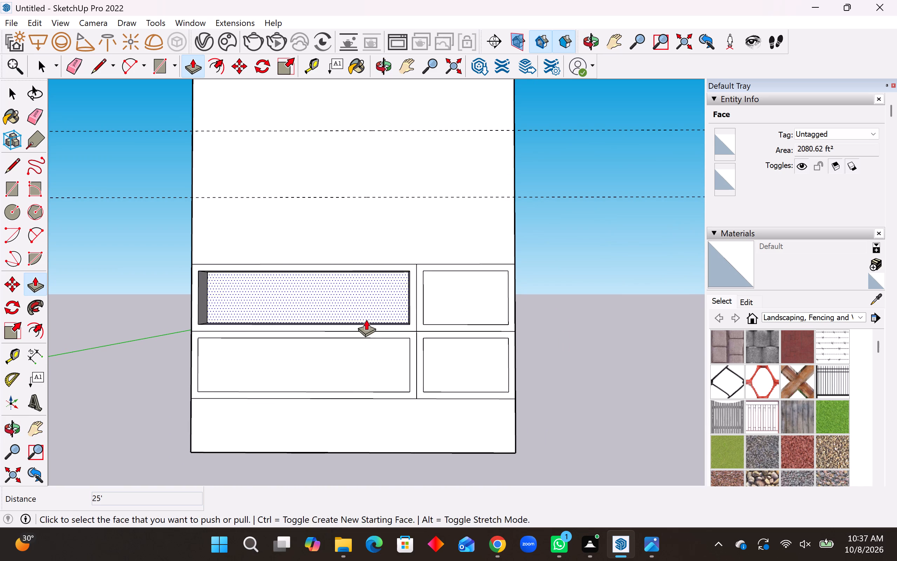
middle_drag(435, 277, 433, 269)
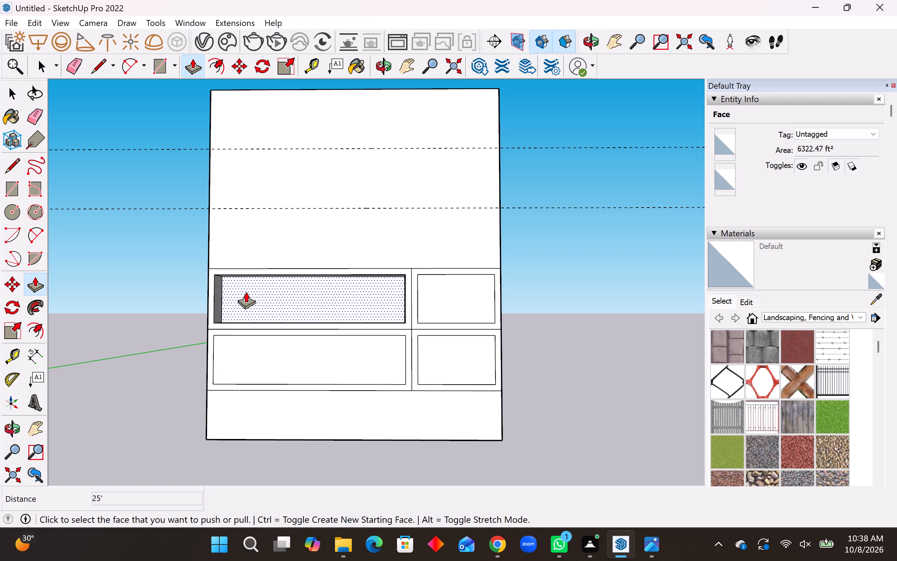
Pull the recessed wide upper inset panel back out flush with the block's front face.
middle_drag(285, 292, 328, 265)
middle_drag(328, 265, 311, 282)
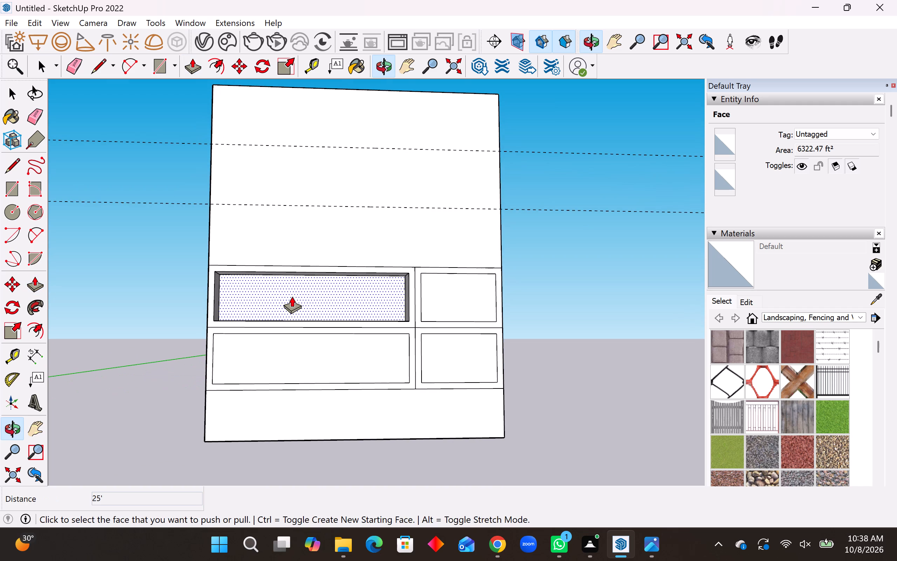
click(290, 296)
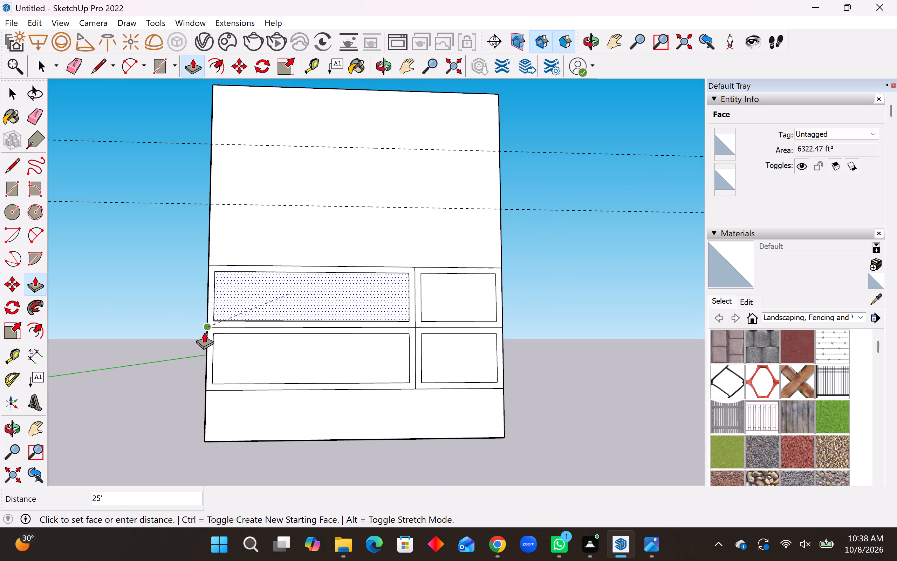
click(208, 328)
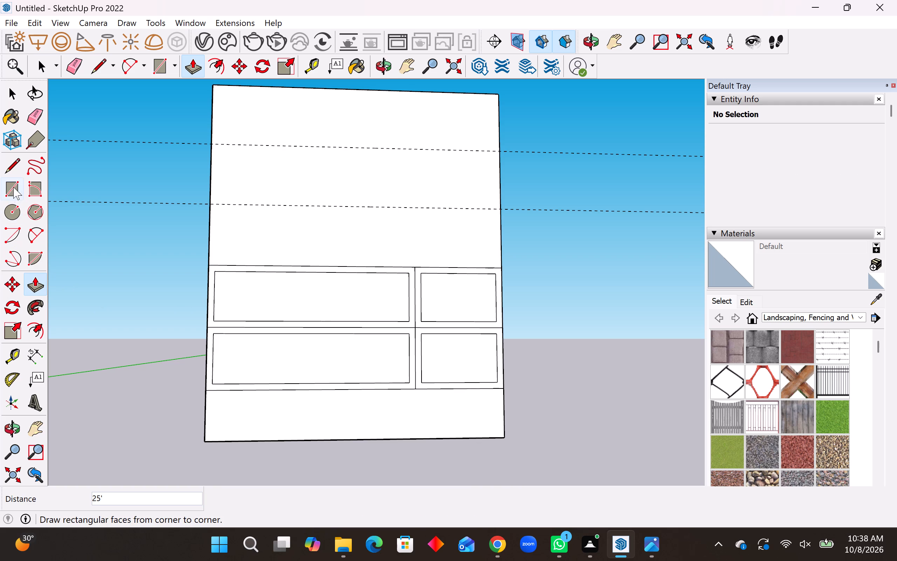
Place guides 6' inside the left, top and bottom edges of the wide upper inset panel.
click(11, 173)
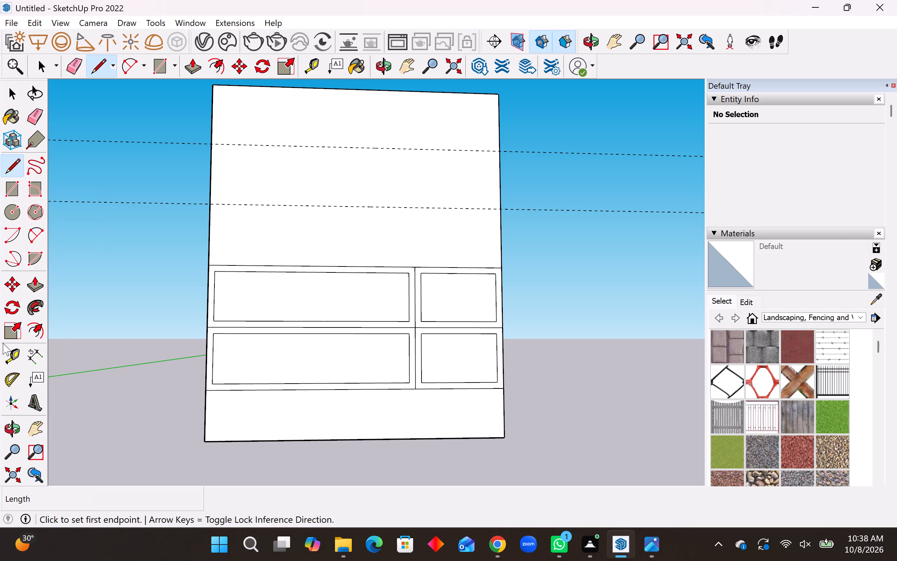
click(11, 360)
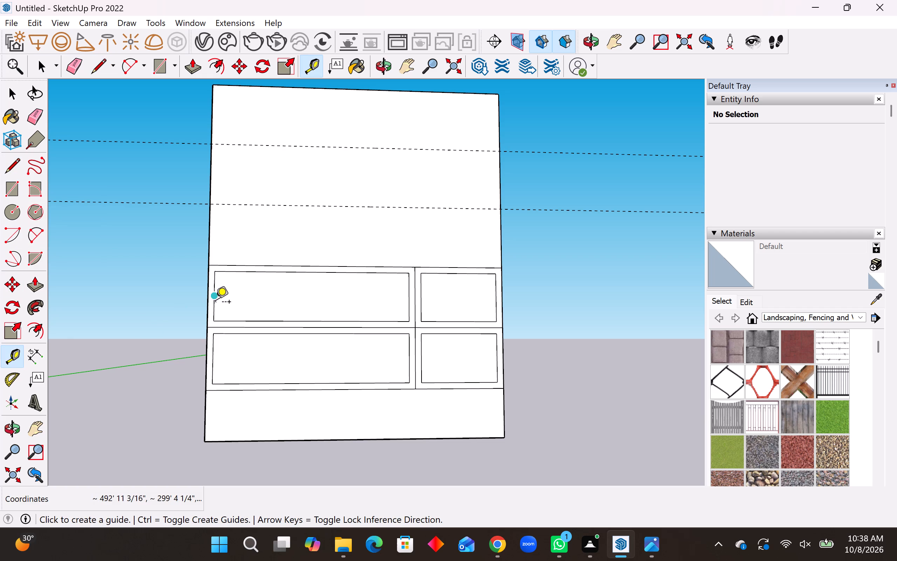
click(214, 299)
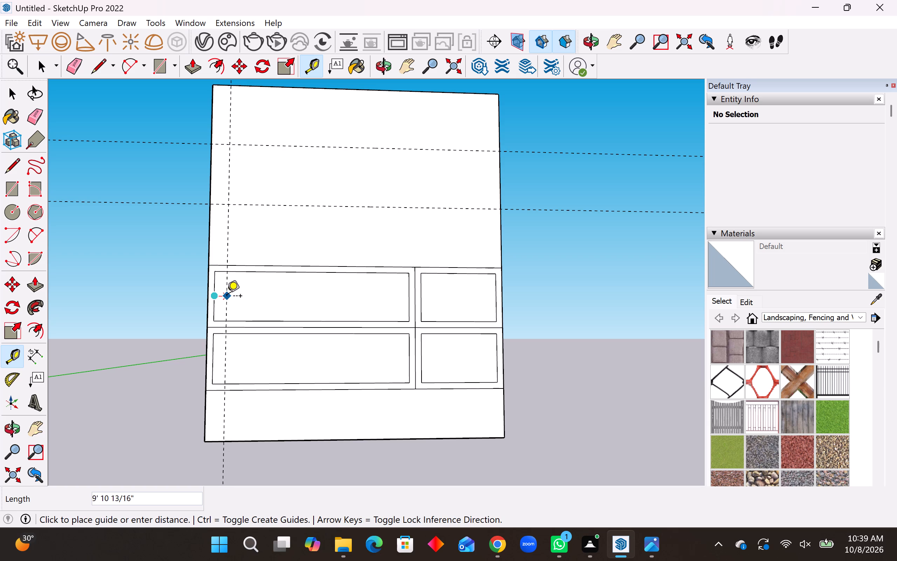
text(6')
key(Return)
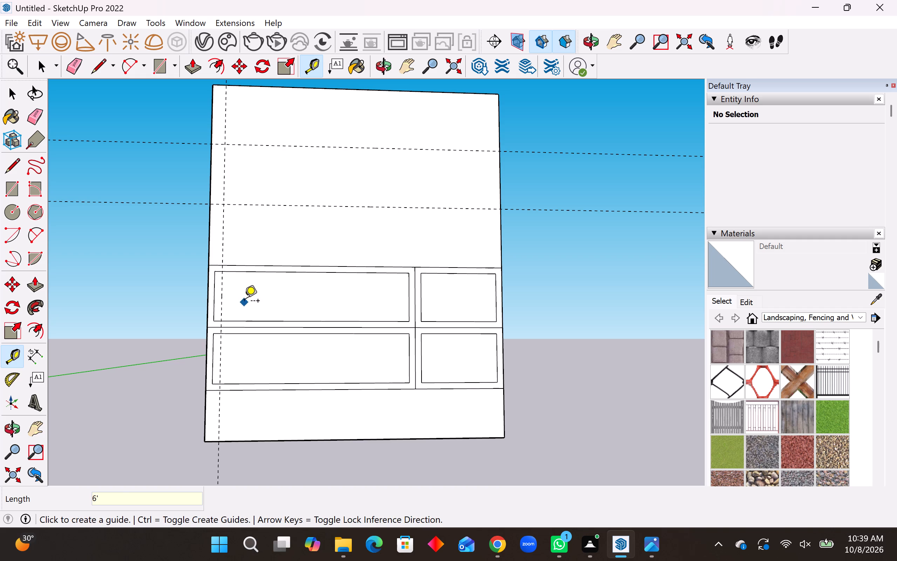
click(279, 271)
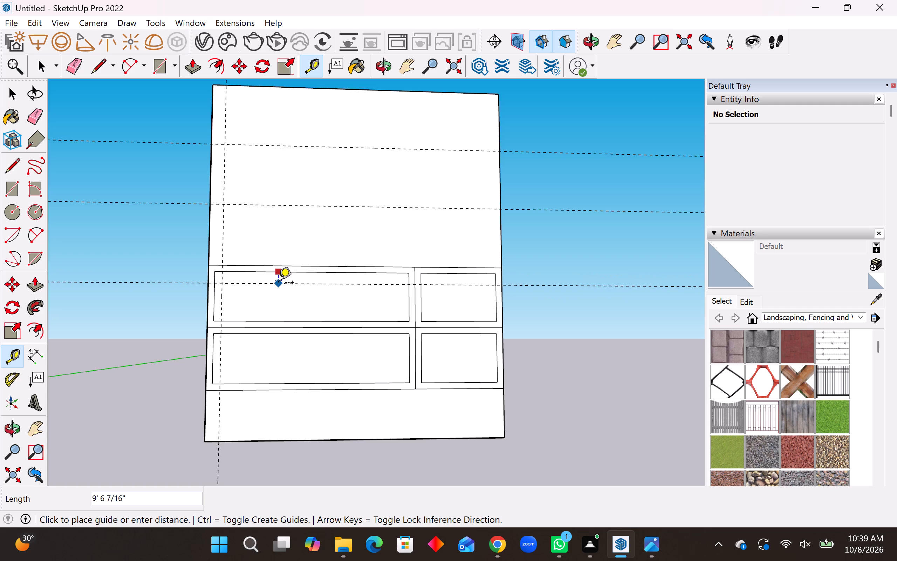
key(6)
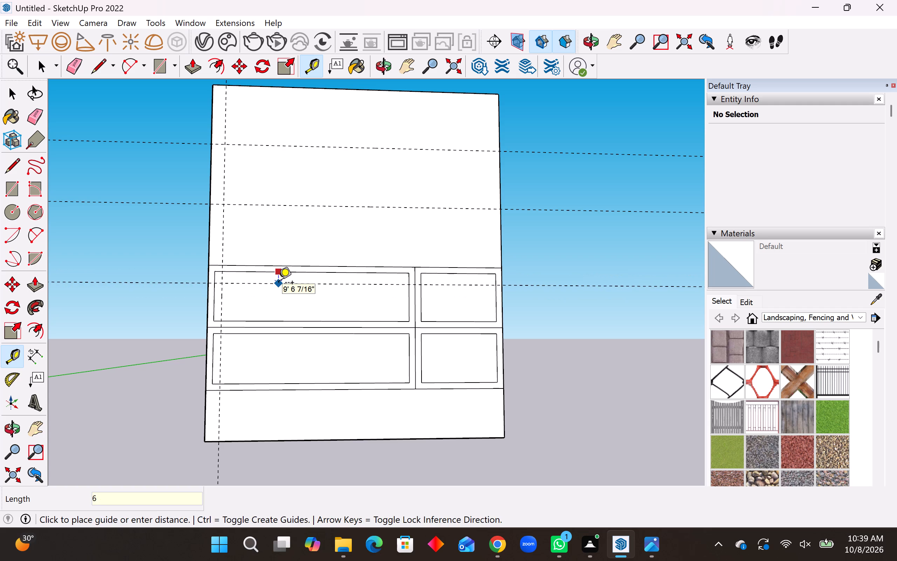
key(apostrophe)
key(Return)
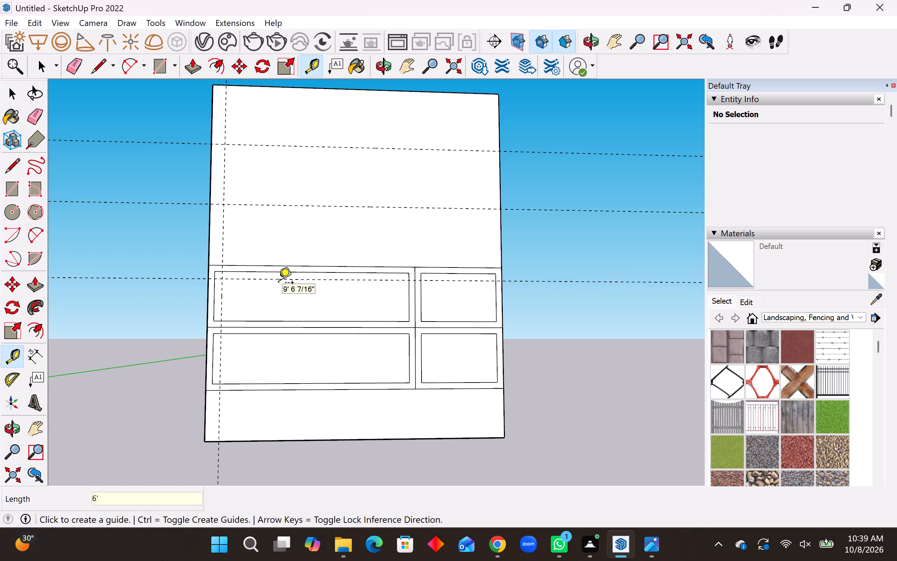
click(272, 321)
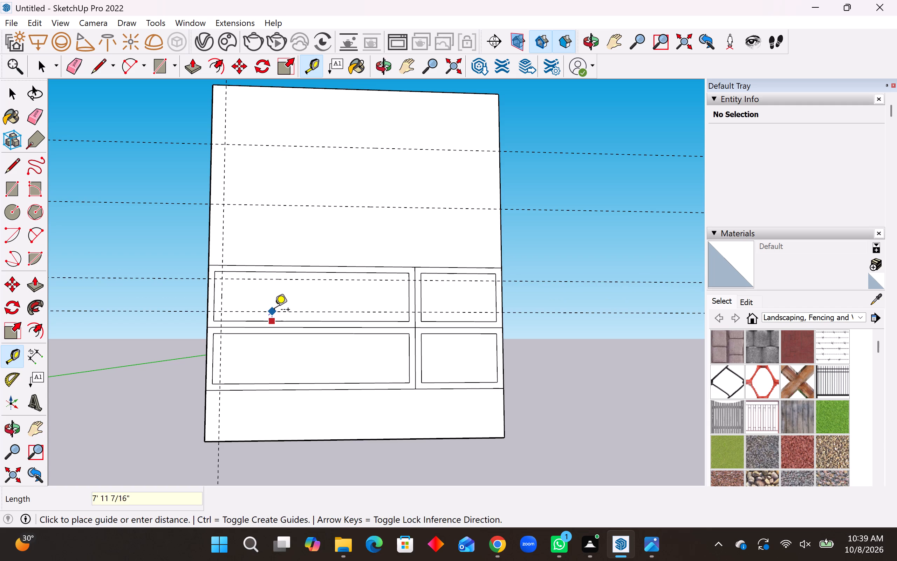
text(6')
key(Return)
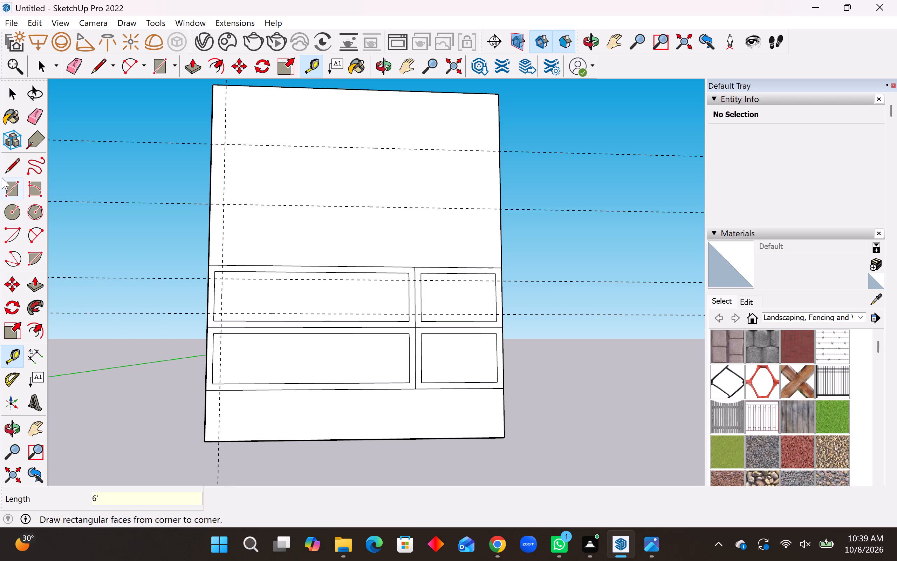
Draw the inner left edge 28' long along the vertical guide, with diagonal lines joining its ends to the wide upper panel's left corners.
click(11, 174)
scroll(165, 280, up, 2)
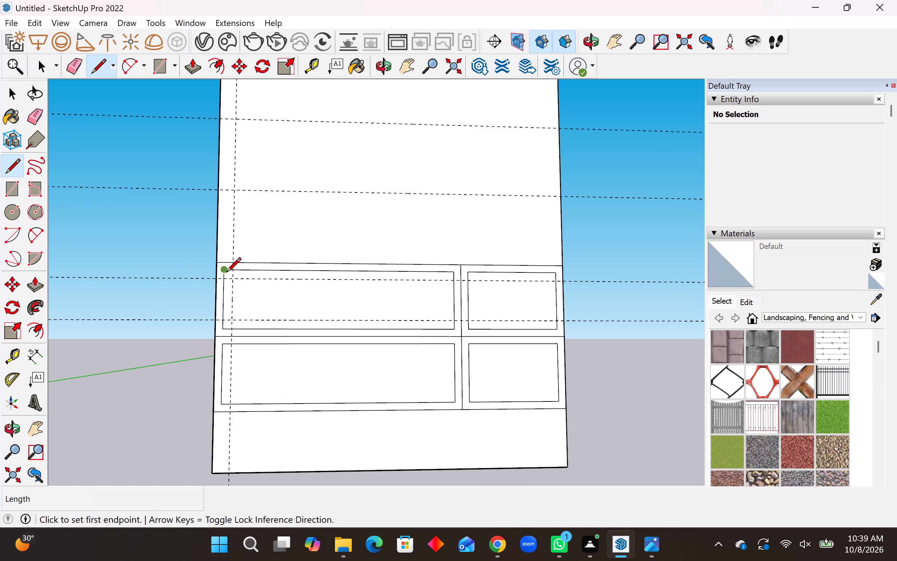
click(226, 273)
click(231, 279)
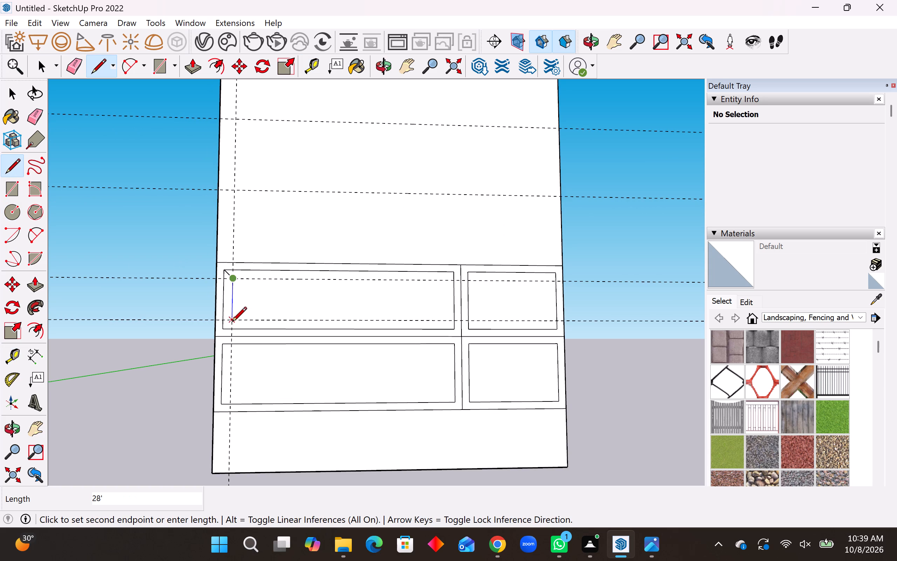
click(232, 323)
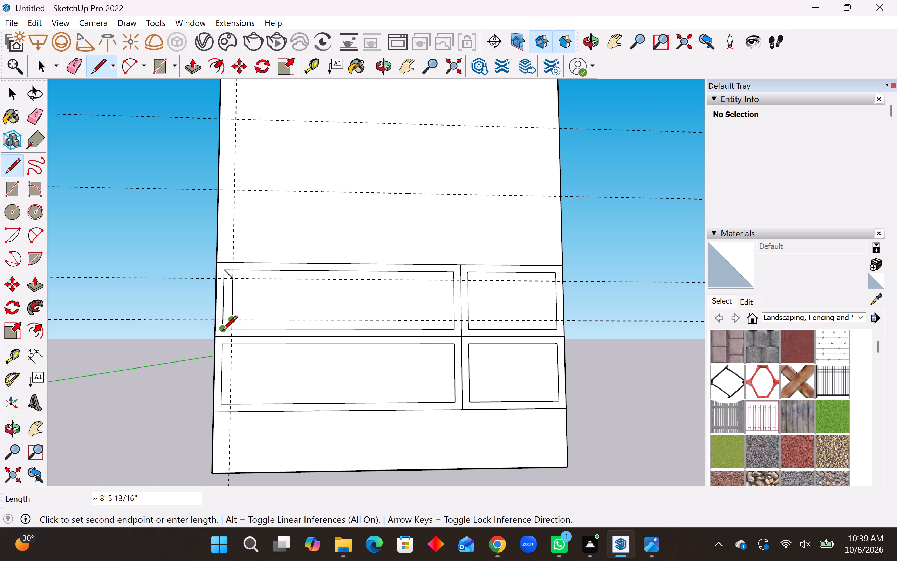
click(224, 331)
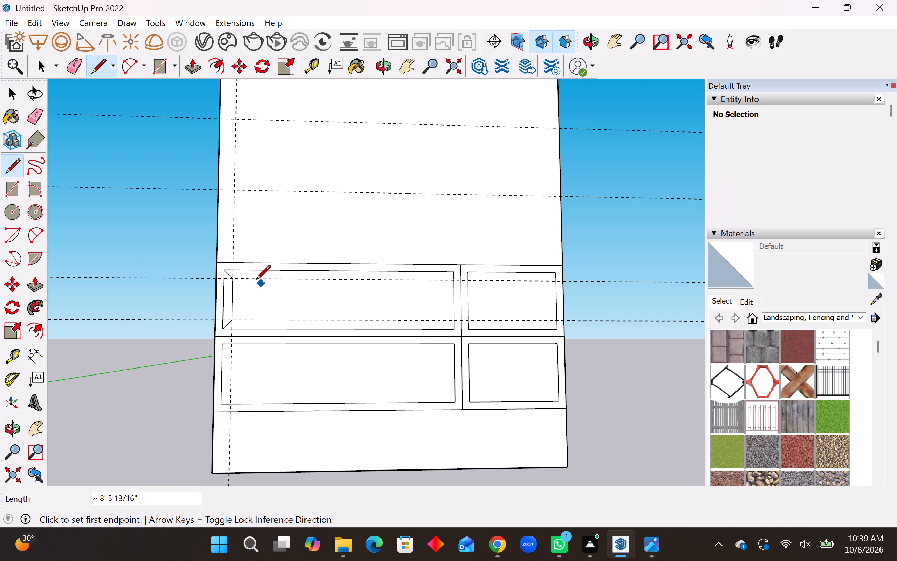
Draw two horizontal lines about 152' long from the inner left edge's ends to the wide upper panel's right edge, following the guides.
click(232, 280)
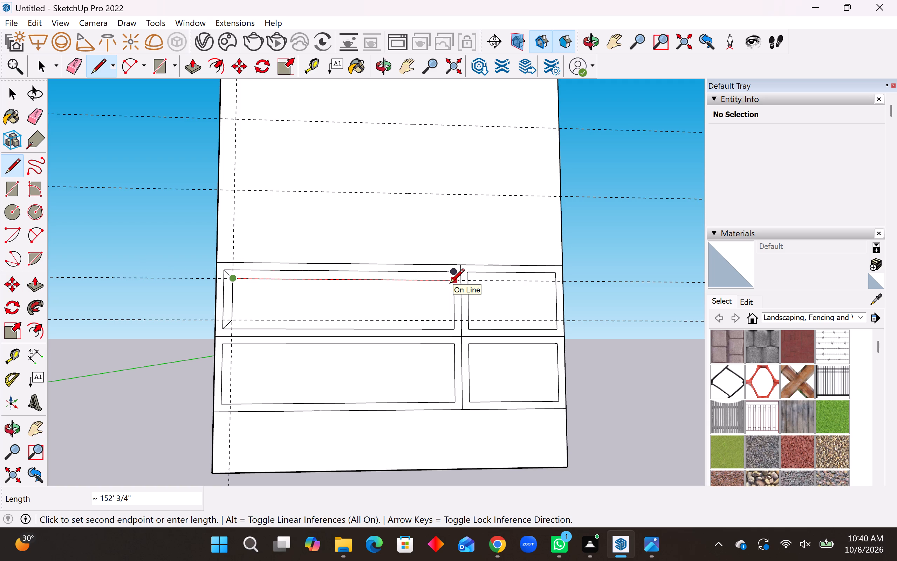
click(450, 284)
click(233, 322)
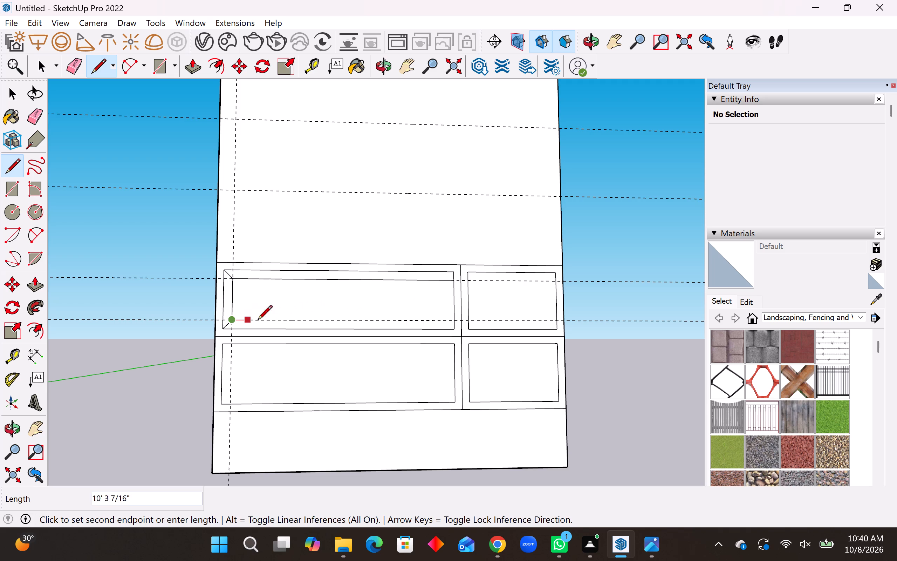
click(456, 319)
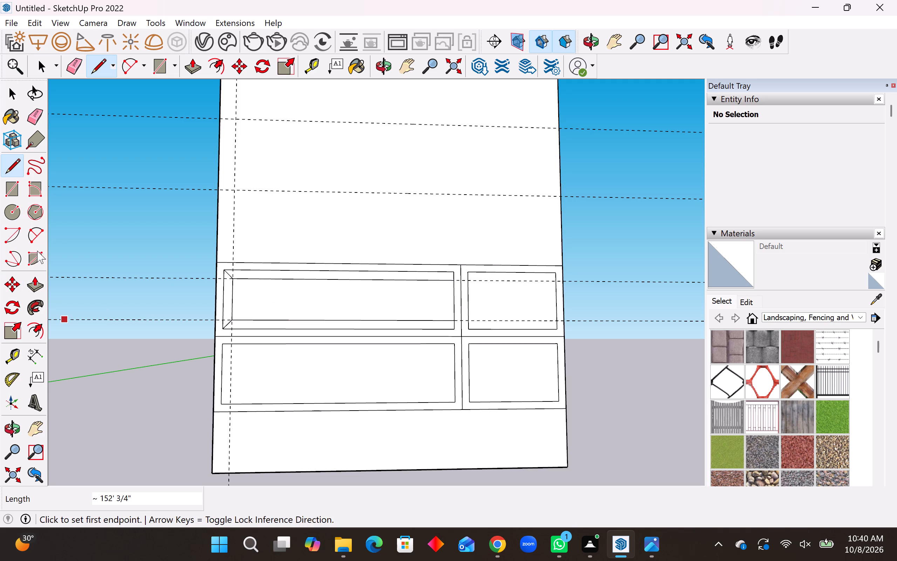
Erase the two horizontal guides and the vertical guide used for the wide upper panel's inner lines.
click(34, 125)
drag(158, 265, 157, 320)
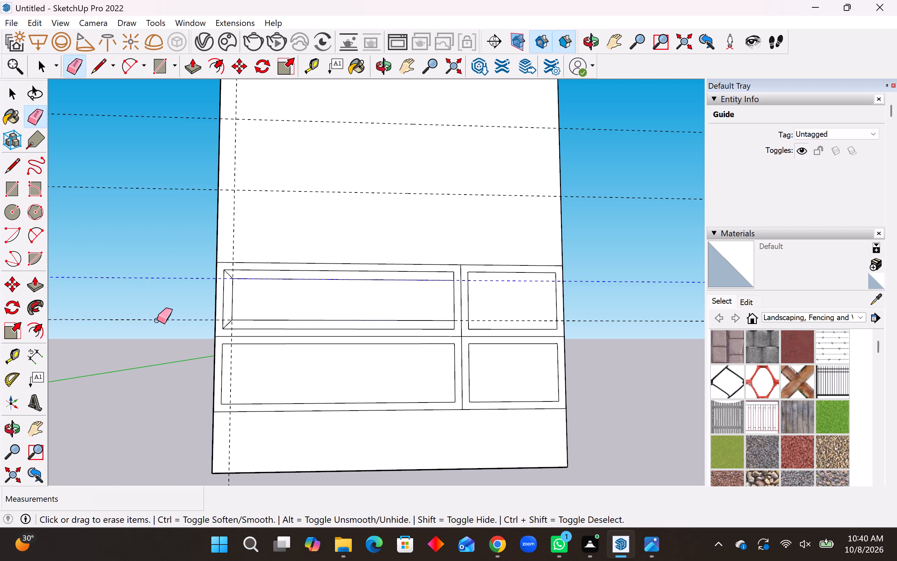
drag(157, 320, 157, 324)
drag(237, 374, 230, 375)
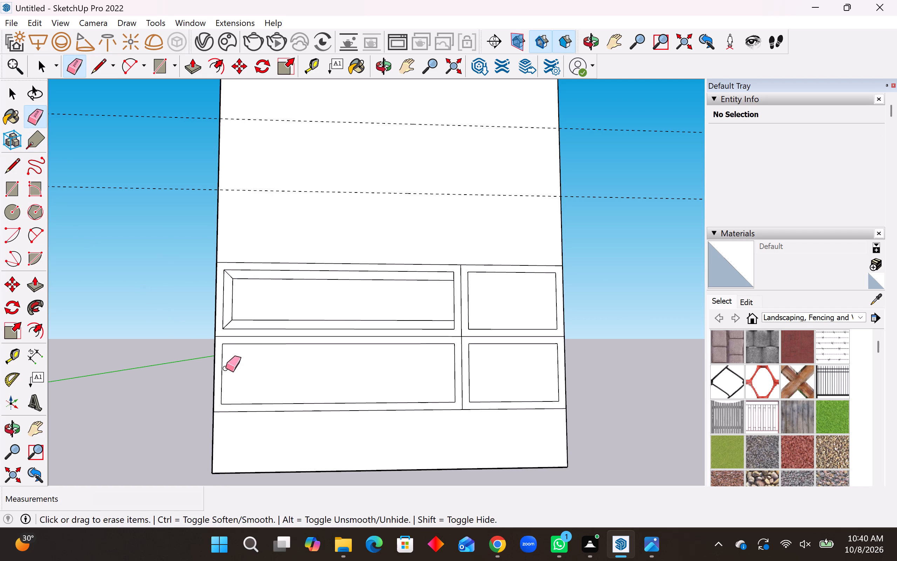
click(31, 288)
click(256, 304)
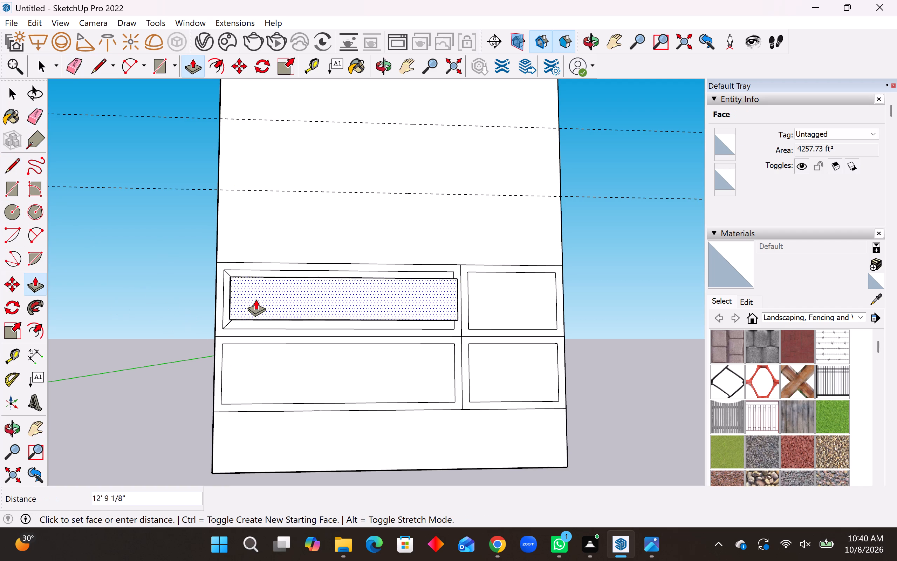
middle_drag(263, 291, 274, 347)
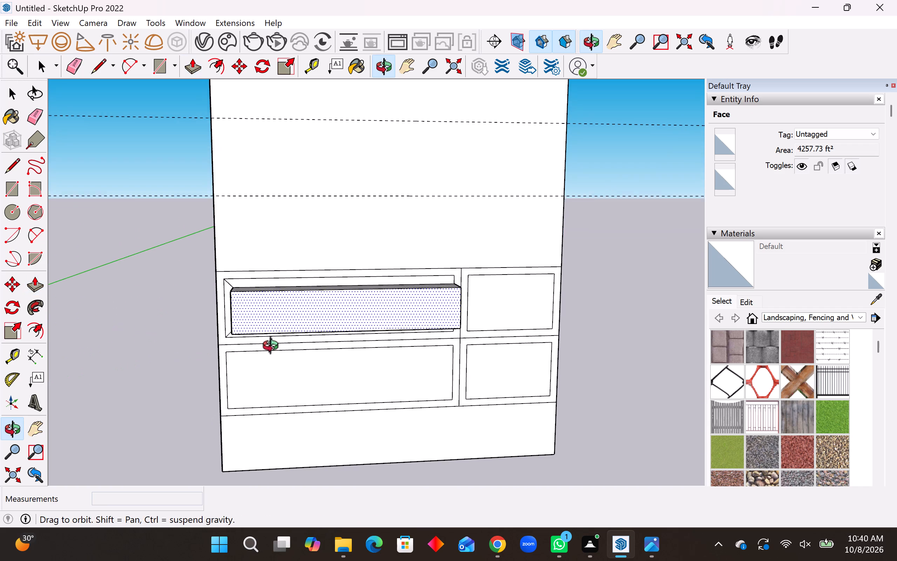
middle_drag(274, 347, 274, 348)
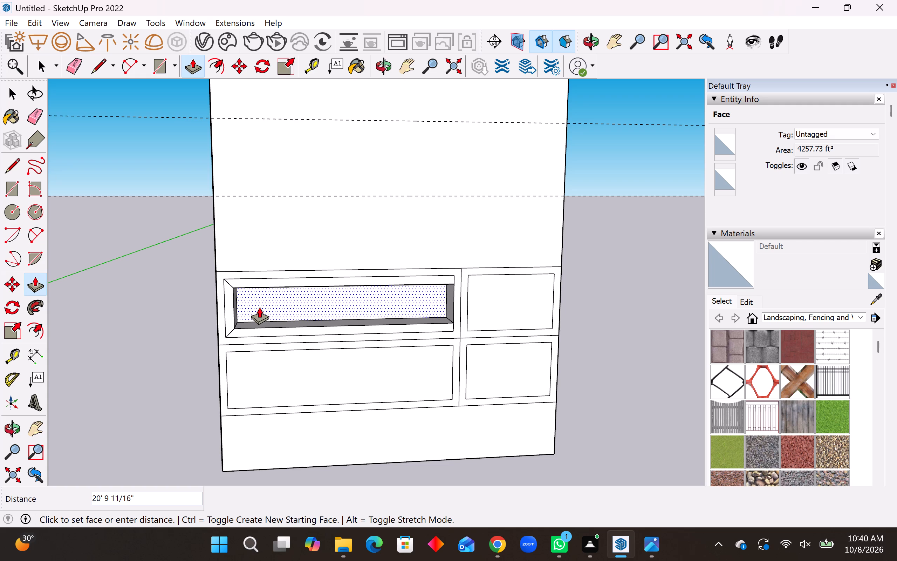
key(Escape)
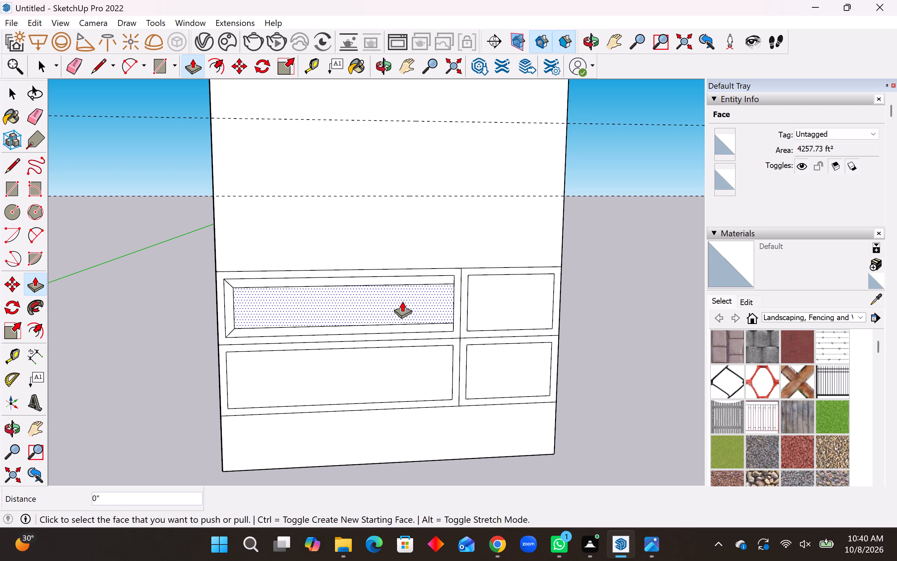
Place a vertical guide 5' inside the right edge of the wide upper inset panel.
click(13, 360)
scroll(470, 332, up, 2)
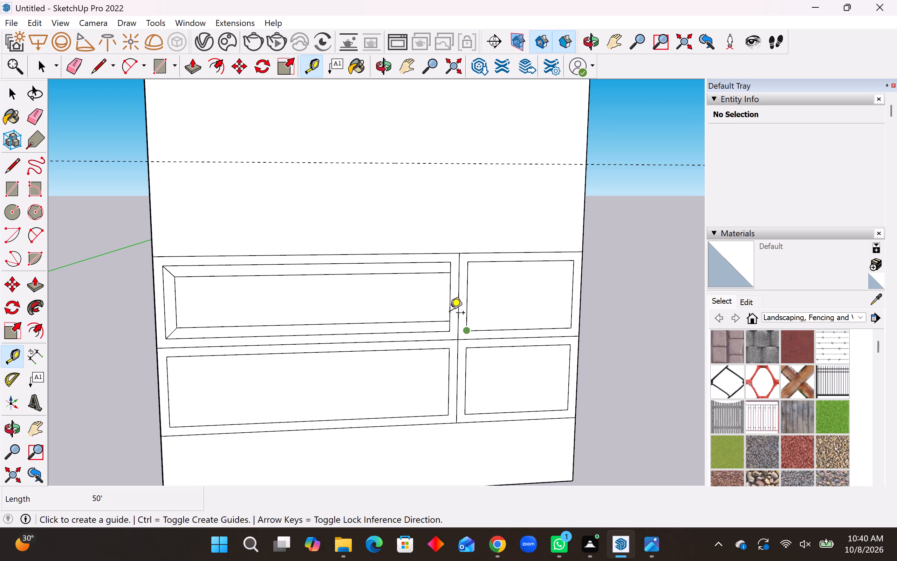
click(447, 301)
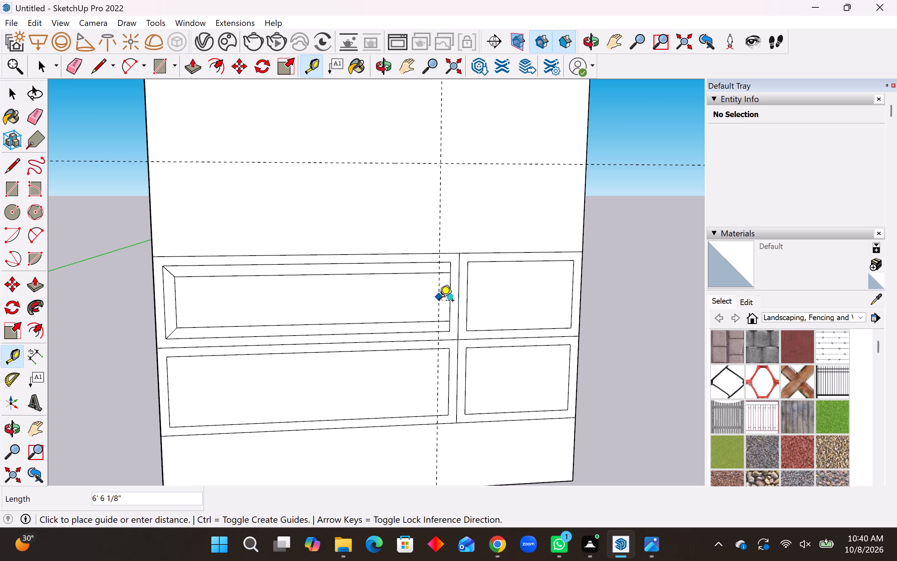
text(5')
key(Return)
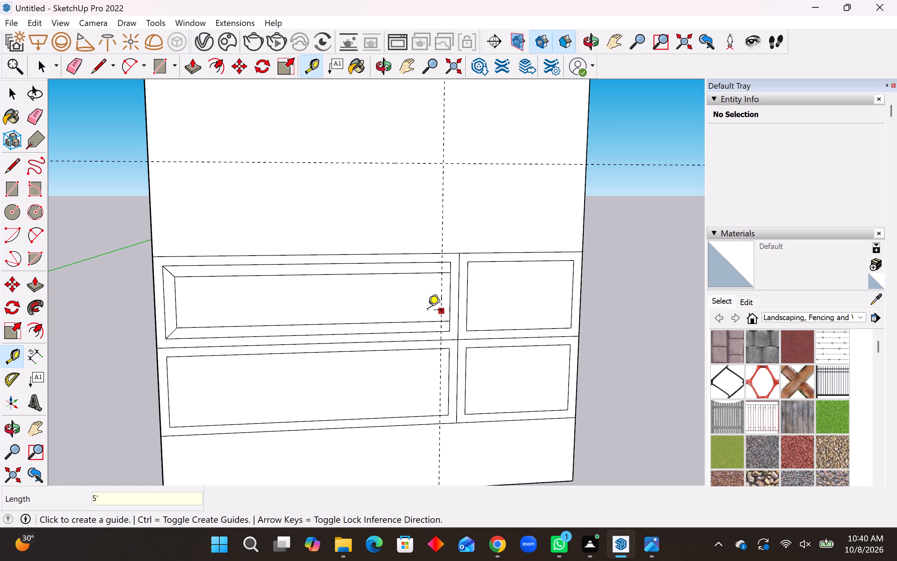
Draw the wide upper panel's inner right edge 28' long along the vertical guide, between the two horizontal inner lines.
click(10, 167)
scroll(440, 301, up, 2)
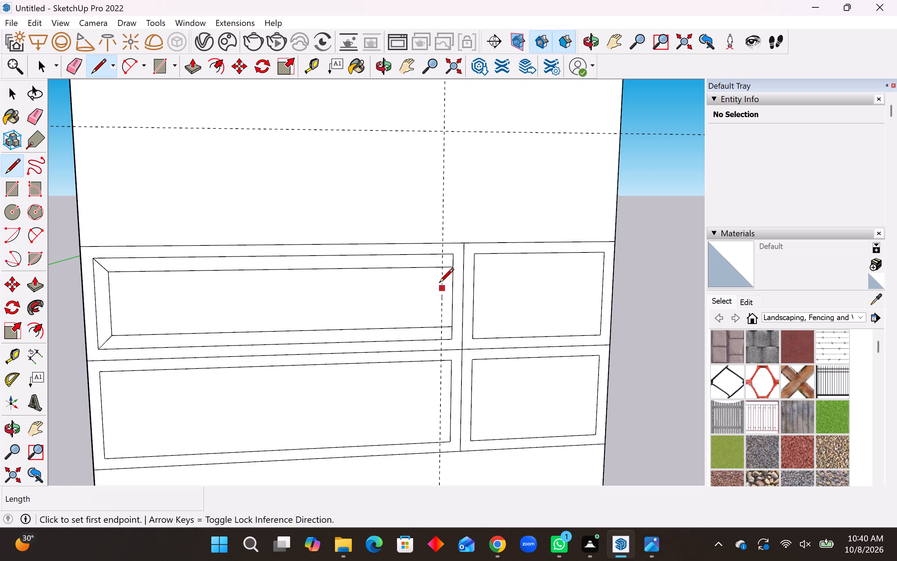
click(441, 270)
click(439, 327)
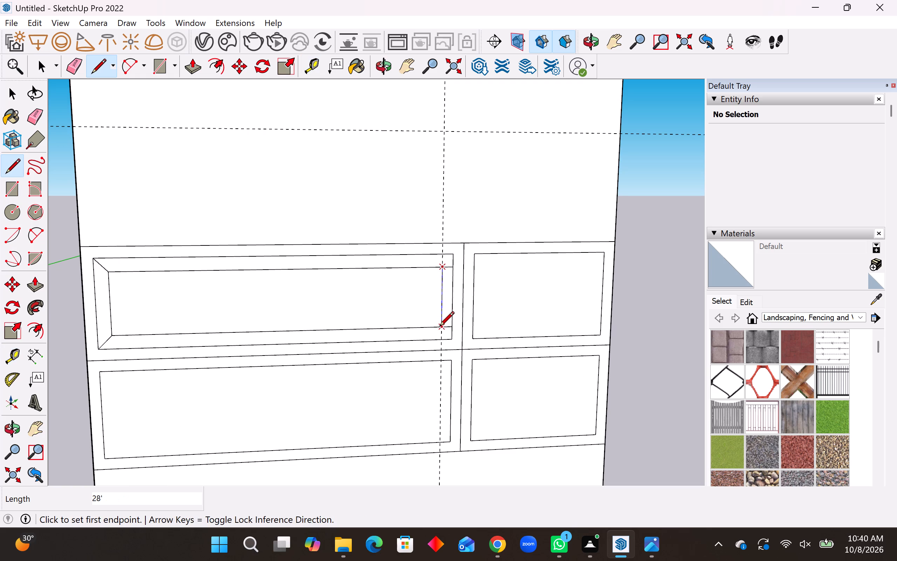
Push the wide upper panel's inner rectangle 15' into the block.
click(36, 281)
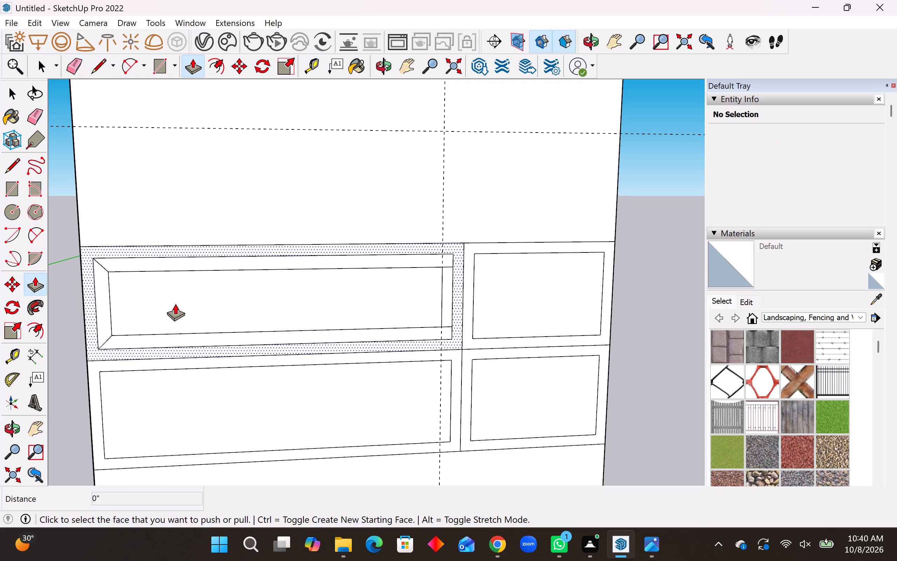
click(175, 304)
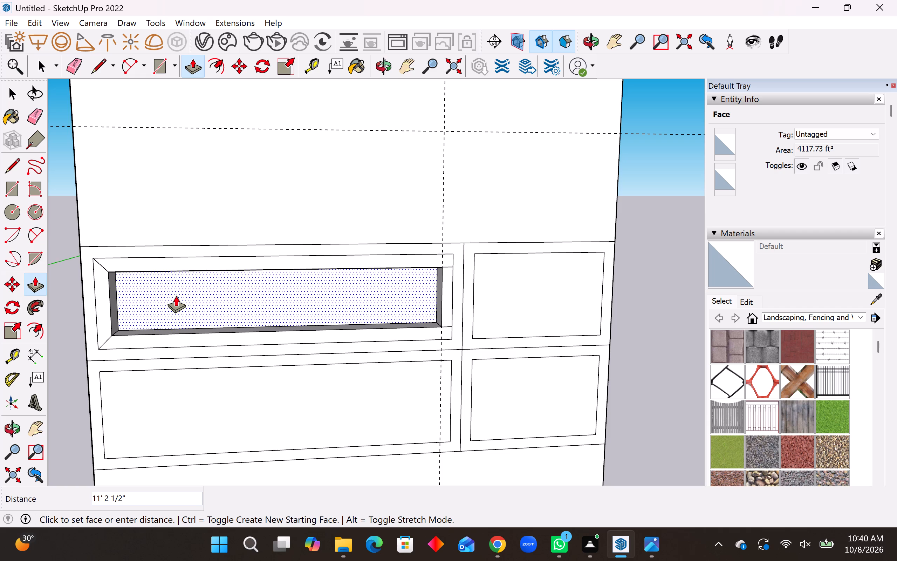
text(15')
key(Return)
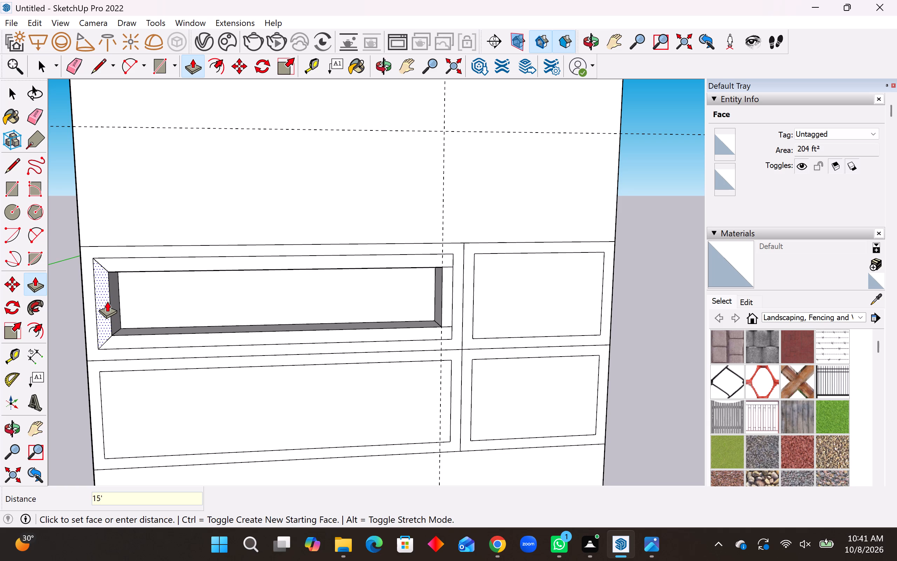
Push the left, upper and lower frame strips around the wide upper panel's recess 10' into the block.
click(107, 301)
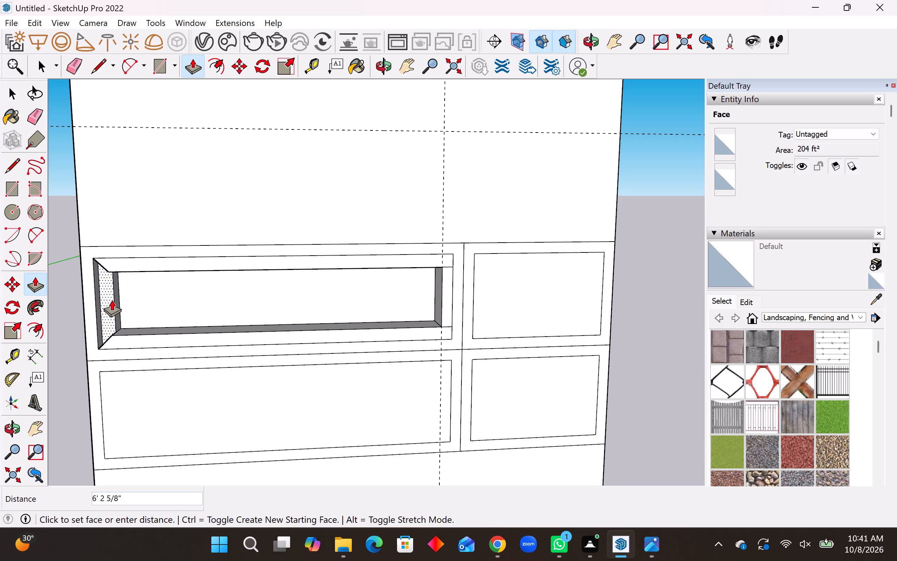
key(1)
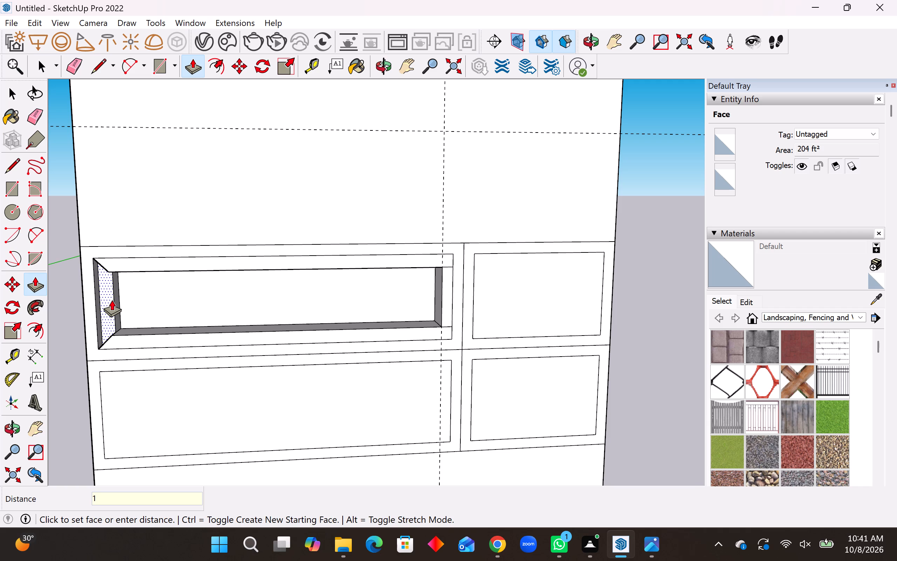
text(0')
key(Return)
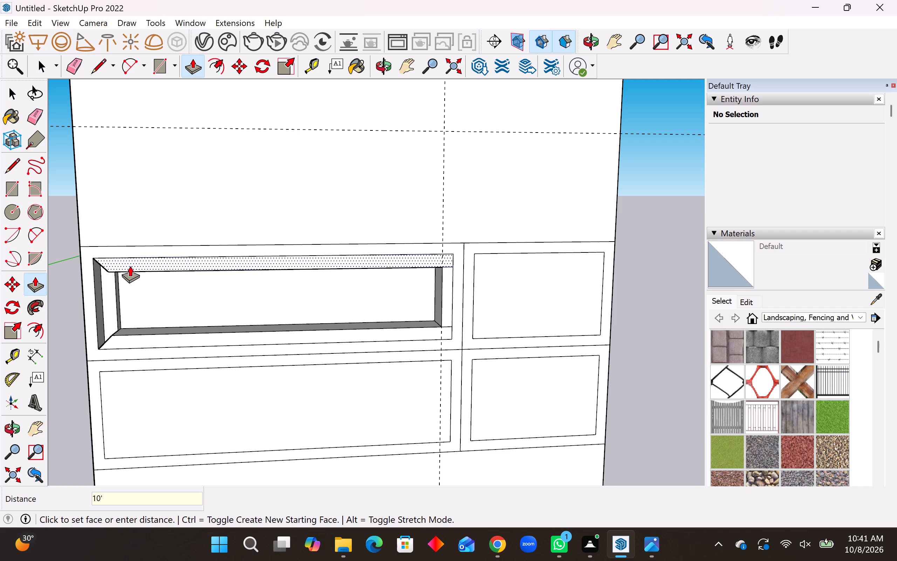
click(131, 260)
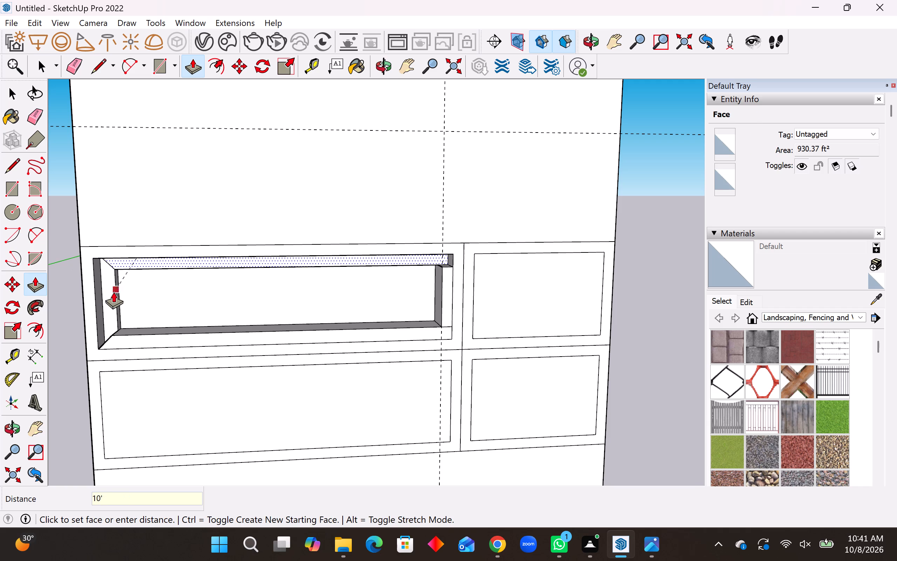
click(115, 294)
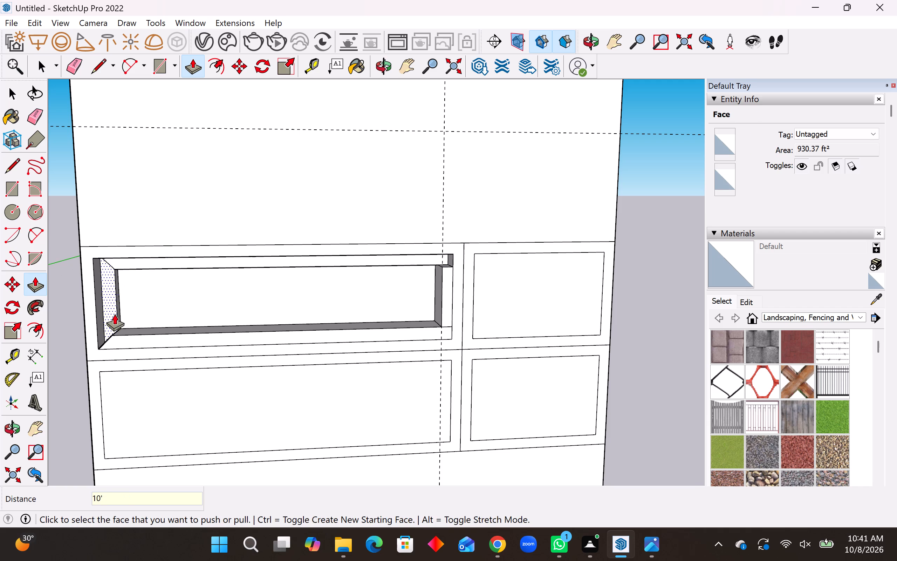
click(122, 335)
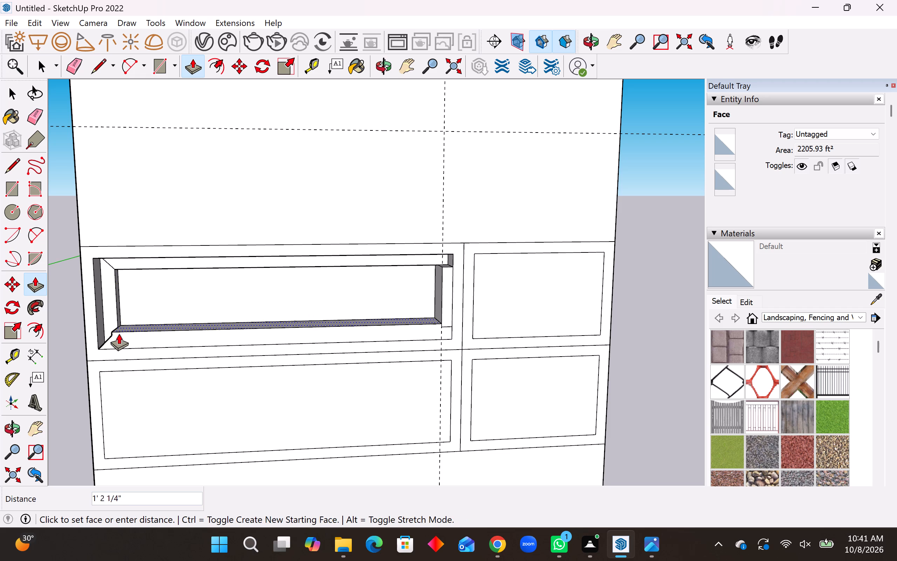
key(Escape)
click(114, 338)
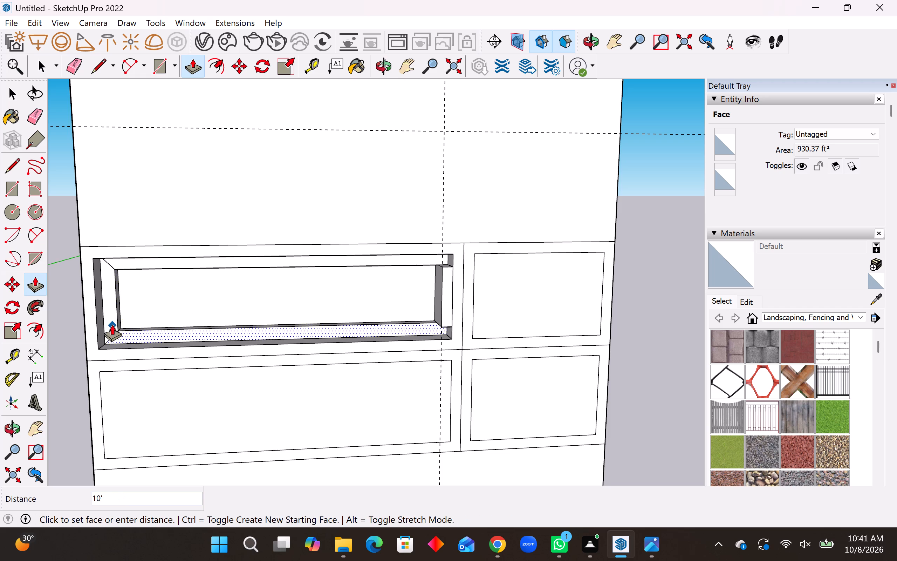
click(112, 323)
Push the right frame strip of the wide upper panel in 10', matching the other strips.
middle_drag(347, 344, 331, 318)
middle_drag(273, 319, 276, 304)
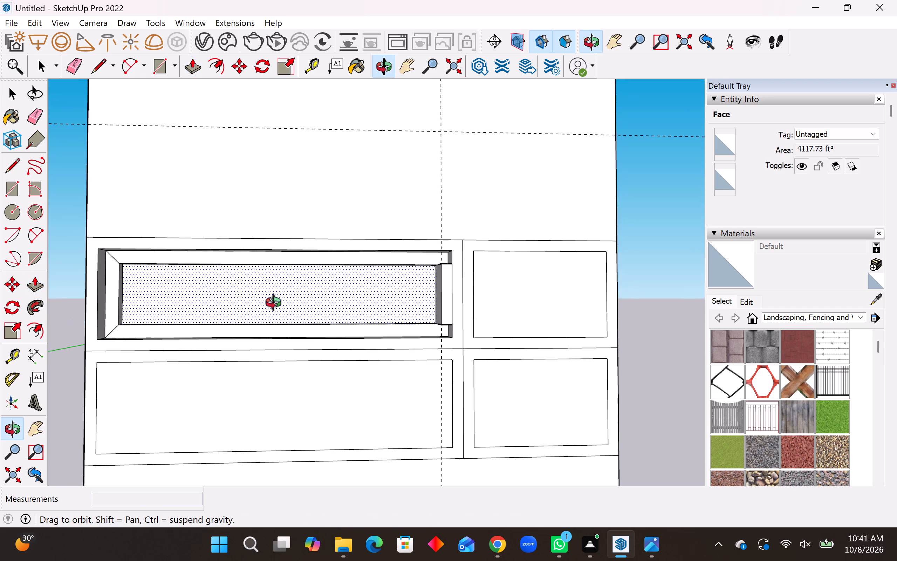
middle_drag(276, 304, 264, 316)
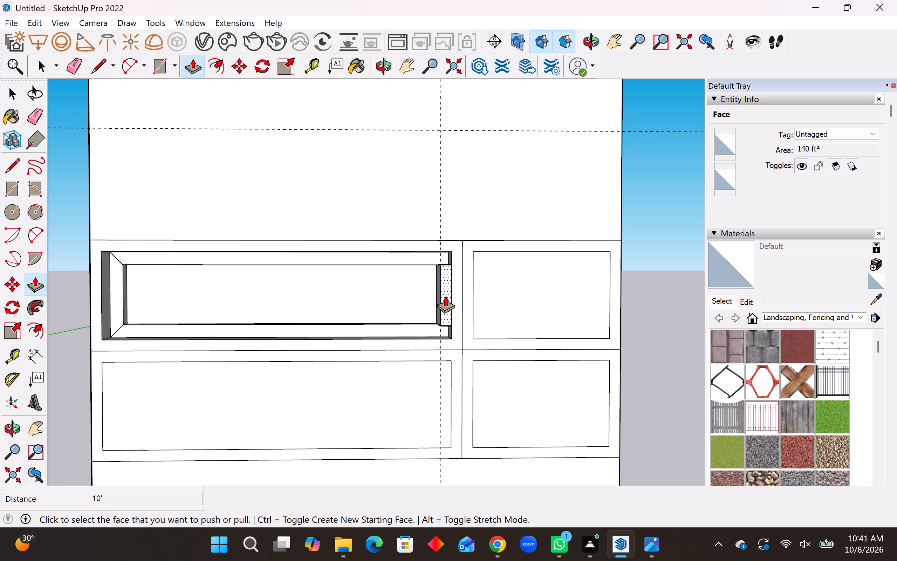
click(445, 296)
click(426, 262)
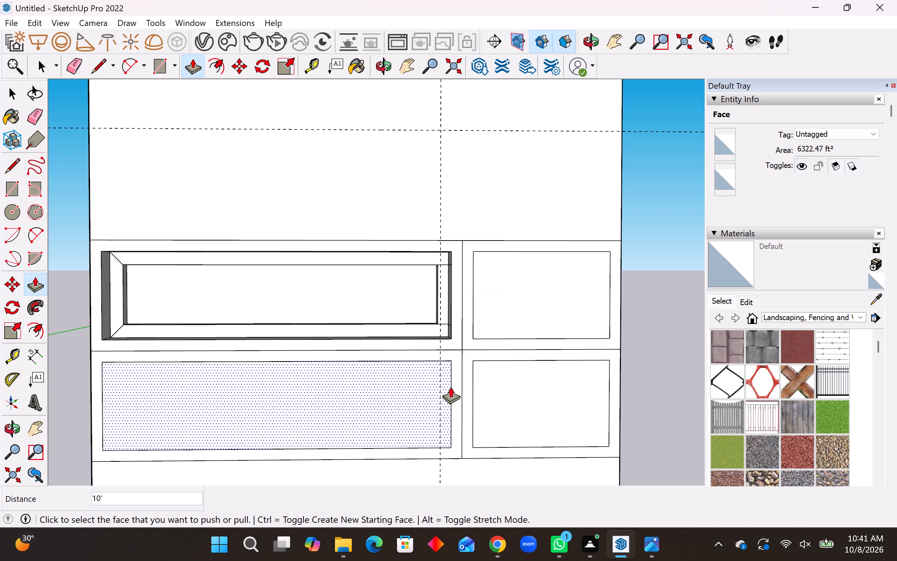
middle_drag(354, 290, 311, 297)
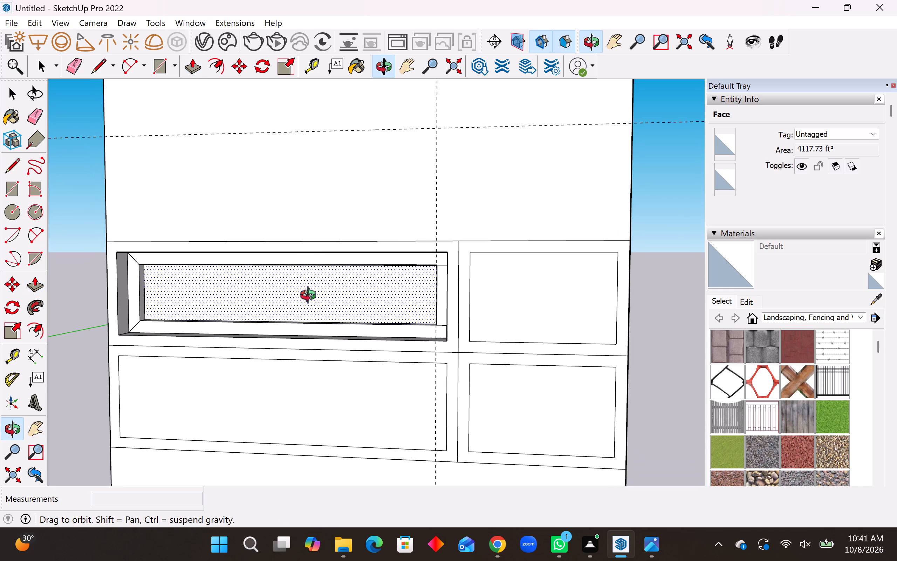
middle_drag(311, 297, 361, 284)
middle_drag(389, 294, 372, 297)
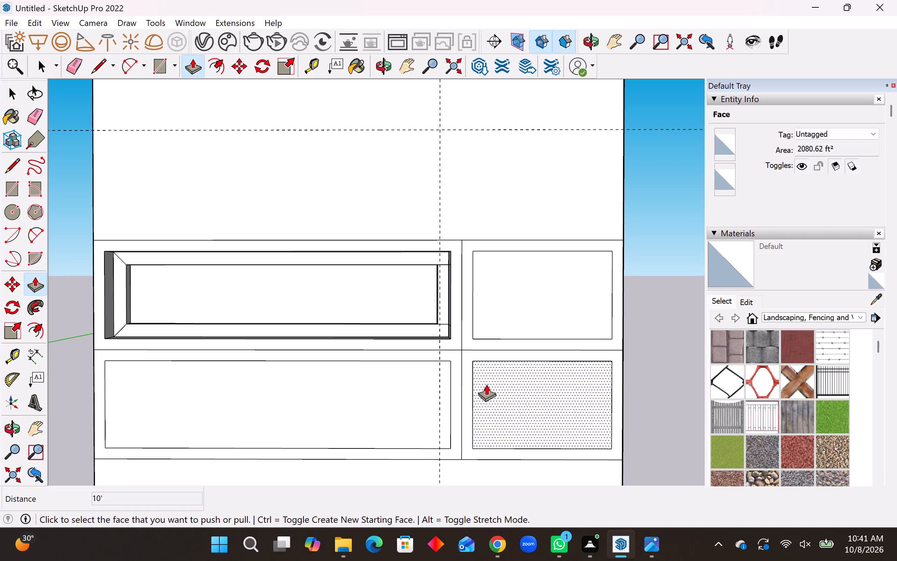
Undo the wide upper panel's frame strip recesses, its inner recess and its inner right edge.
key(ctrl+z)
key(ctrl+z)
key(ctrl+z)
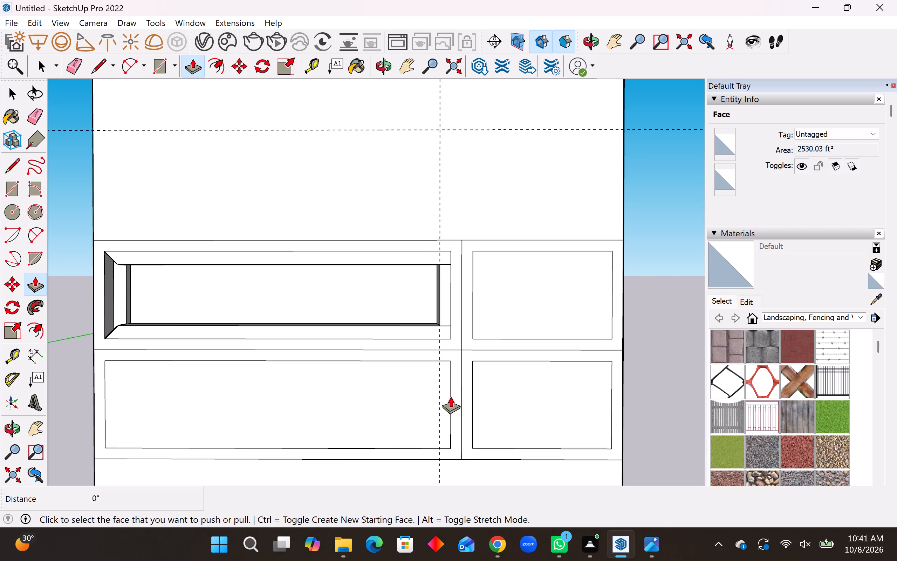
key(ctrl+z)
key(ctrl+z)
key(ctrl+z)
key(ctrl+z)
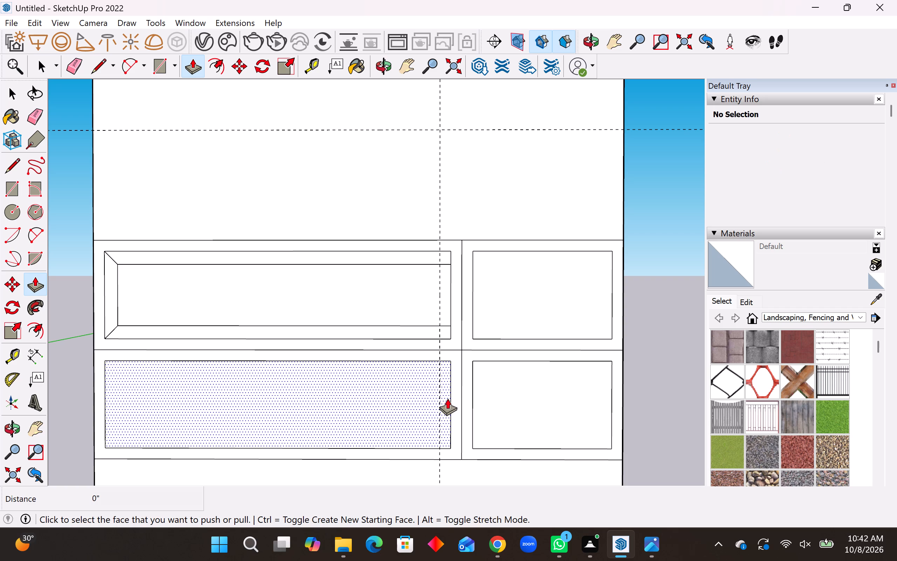
Undo the wide upper panel's guides, inner lines and corner diagonals until only its plain inset rectangle is left.
key(ctrl+z)
key(ctrl+z)
key(ctrl+z)
key(ctrl+z)
key(ctrl+z)
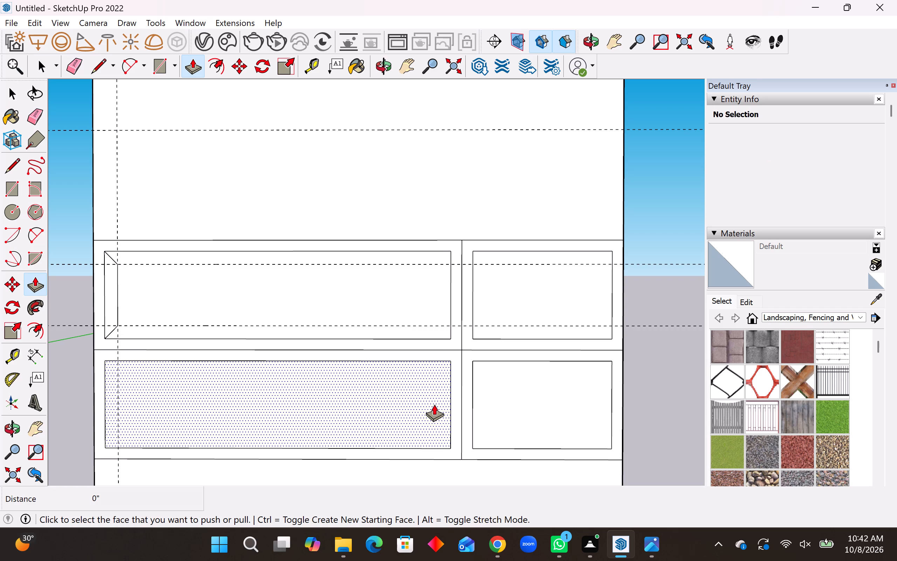
key(ctrl+z)
key(ctrl+z)
key(ctrl+z)
key(ctrl+z)
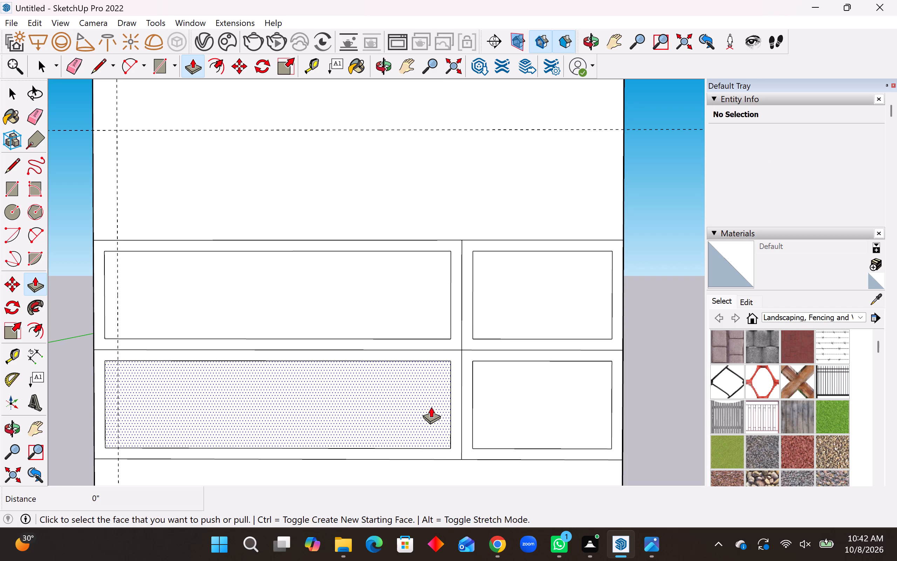
key(ctrl+z)
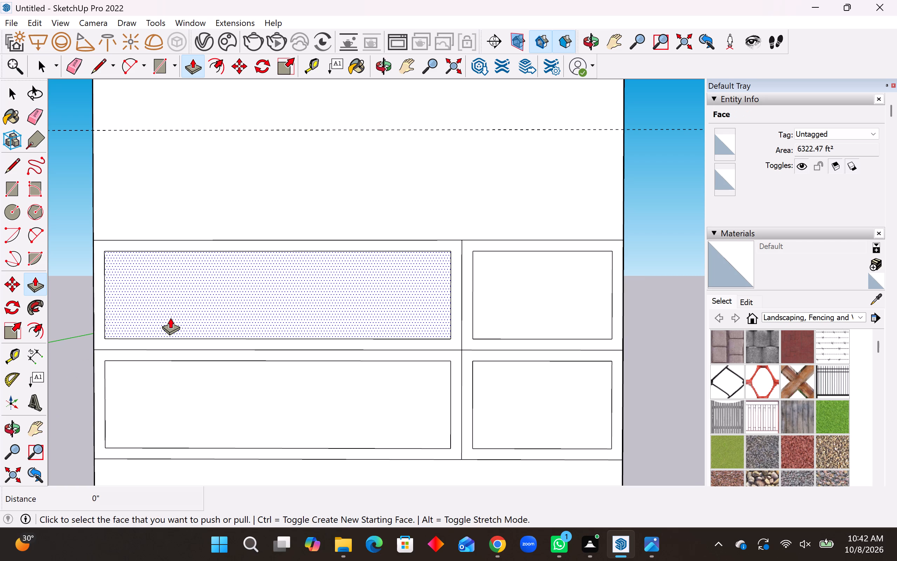
Push the whole wide upper inset panel 15' into the block.
click(170, 318)
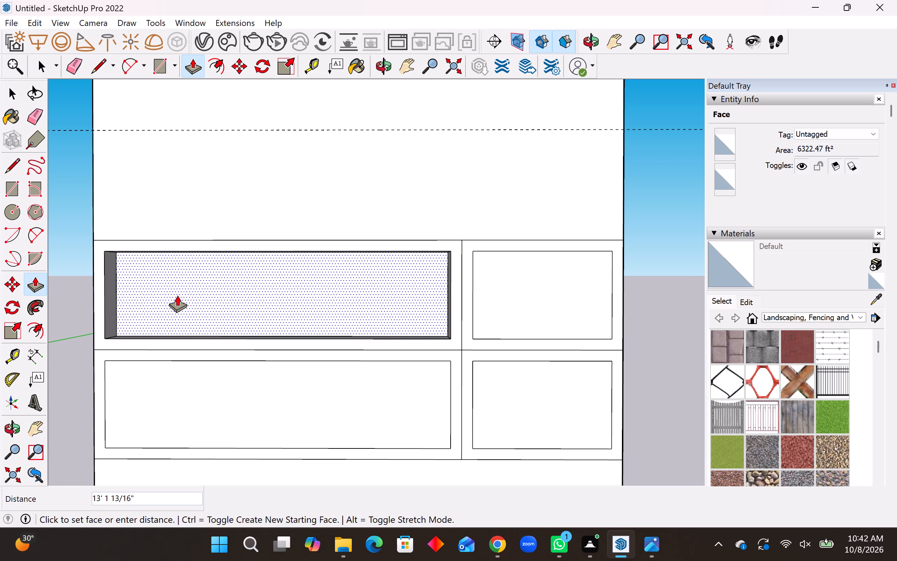
middle_drag(177, 295, 199, 263)
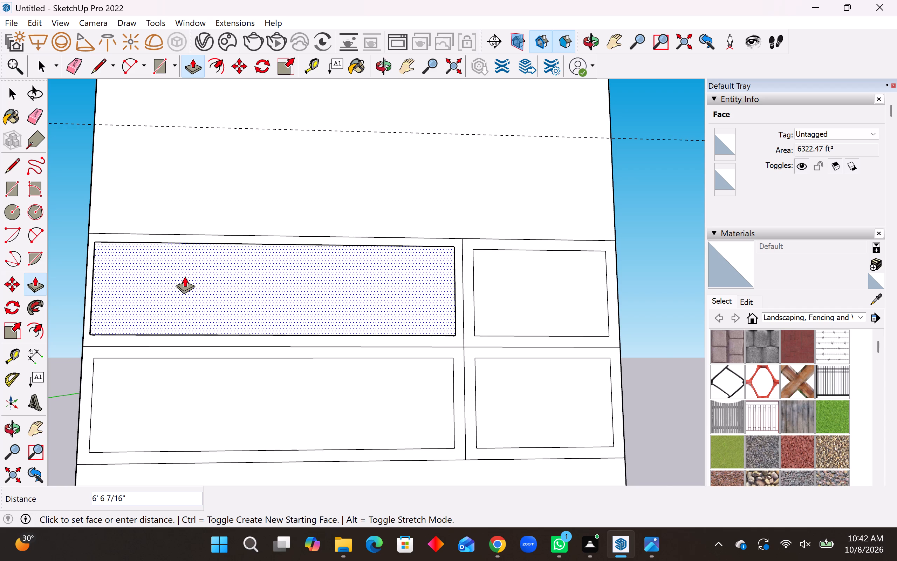
scroll(185, 276, up, 2)
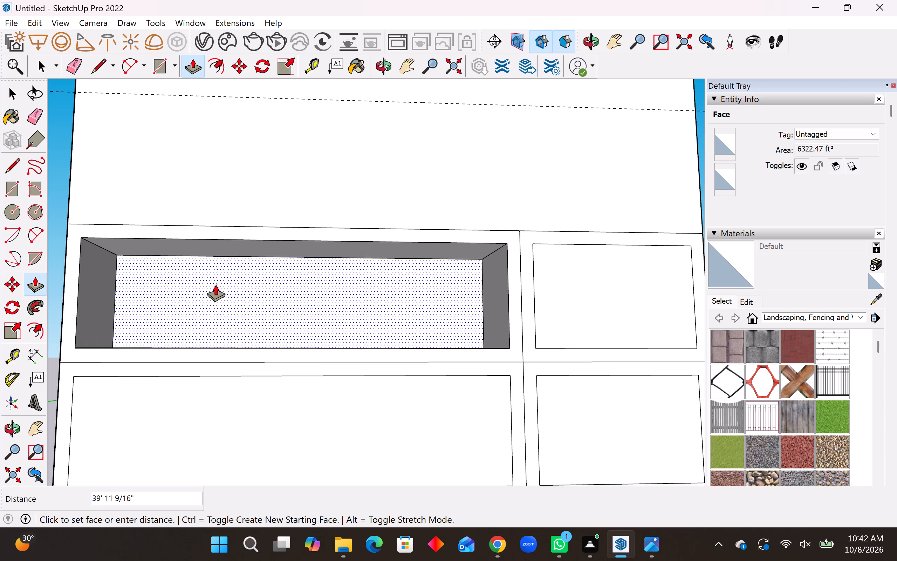
key(1)
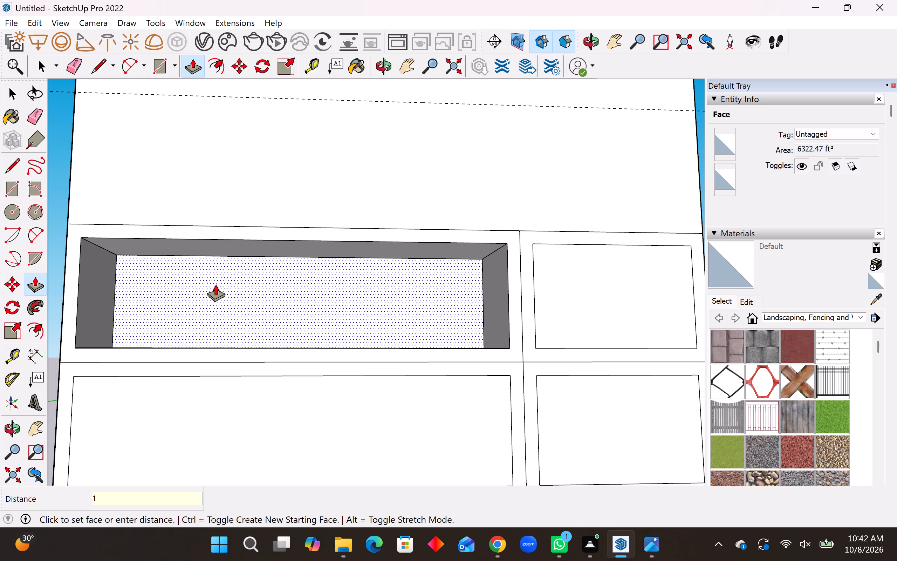
key(5)
key(apostrophe)
key(Return)
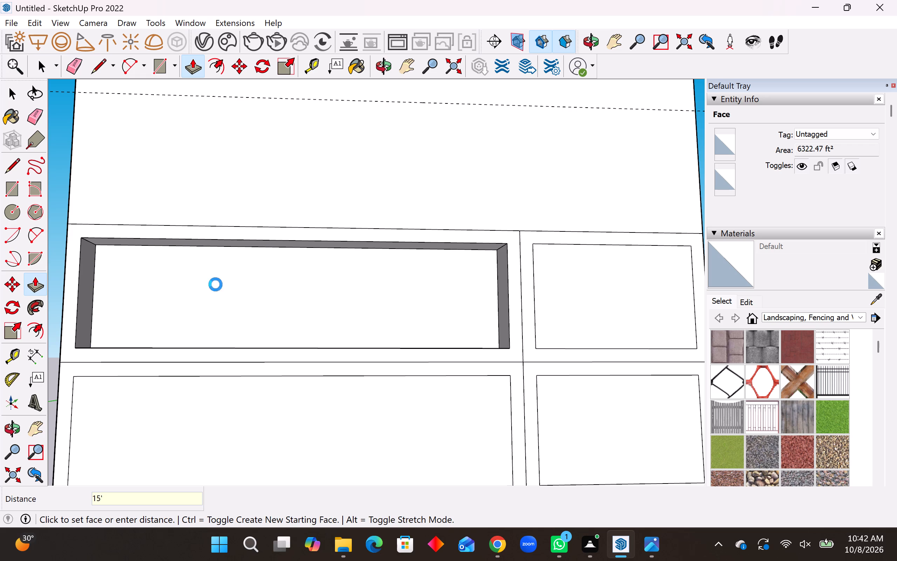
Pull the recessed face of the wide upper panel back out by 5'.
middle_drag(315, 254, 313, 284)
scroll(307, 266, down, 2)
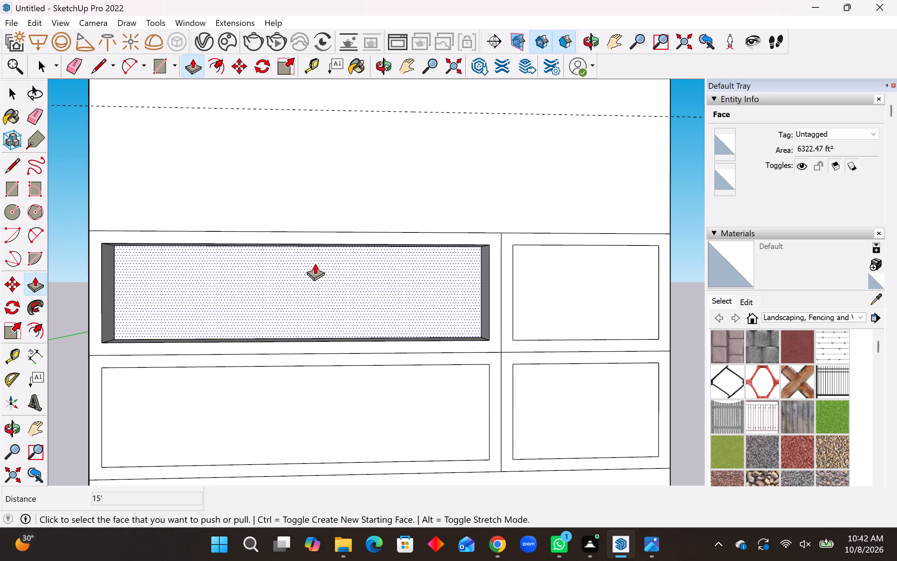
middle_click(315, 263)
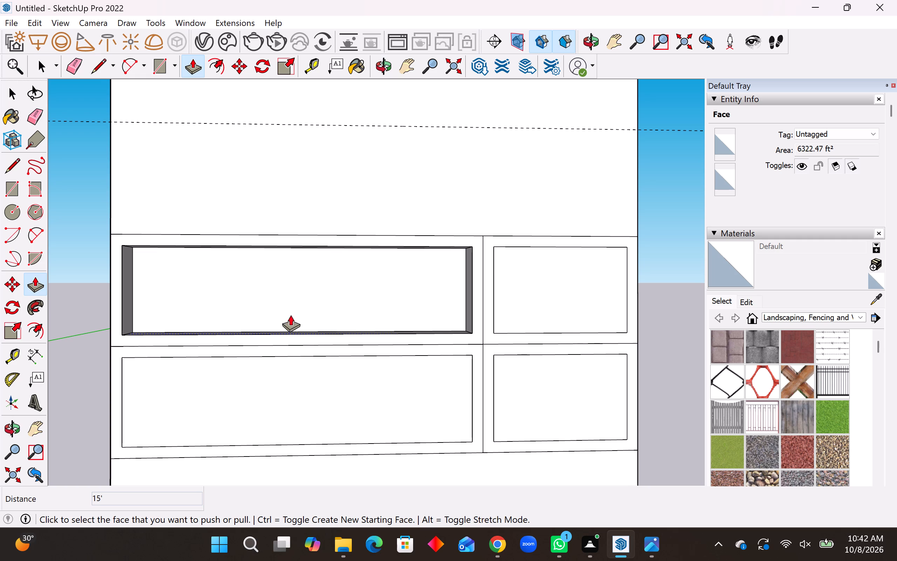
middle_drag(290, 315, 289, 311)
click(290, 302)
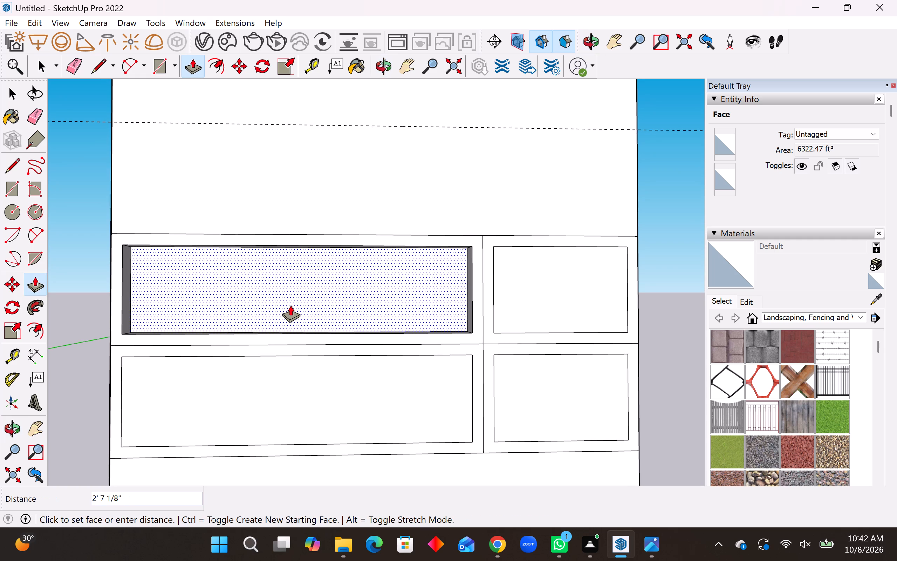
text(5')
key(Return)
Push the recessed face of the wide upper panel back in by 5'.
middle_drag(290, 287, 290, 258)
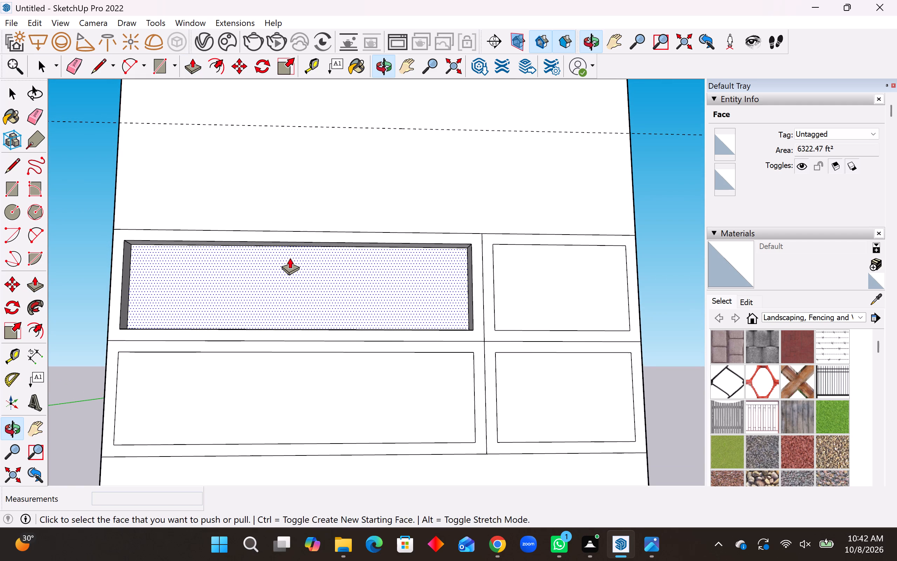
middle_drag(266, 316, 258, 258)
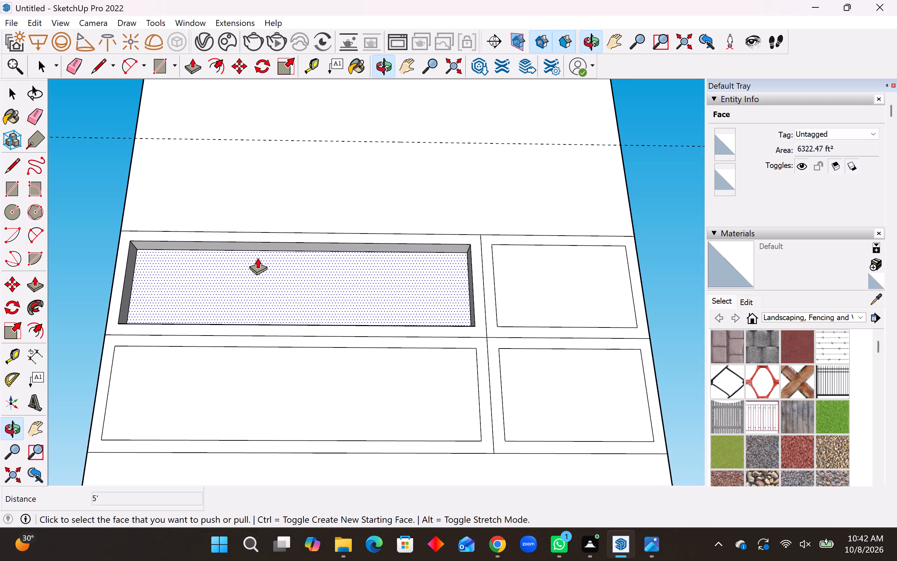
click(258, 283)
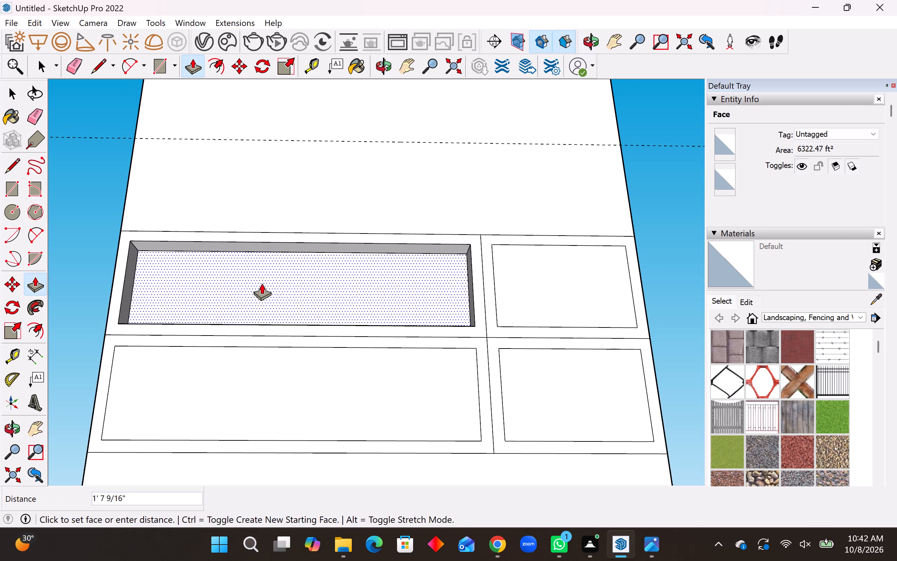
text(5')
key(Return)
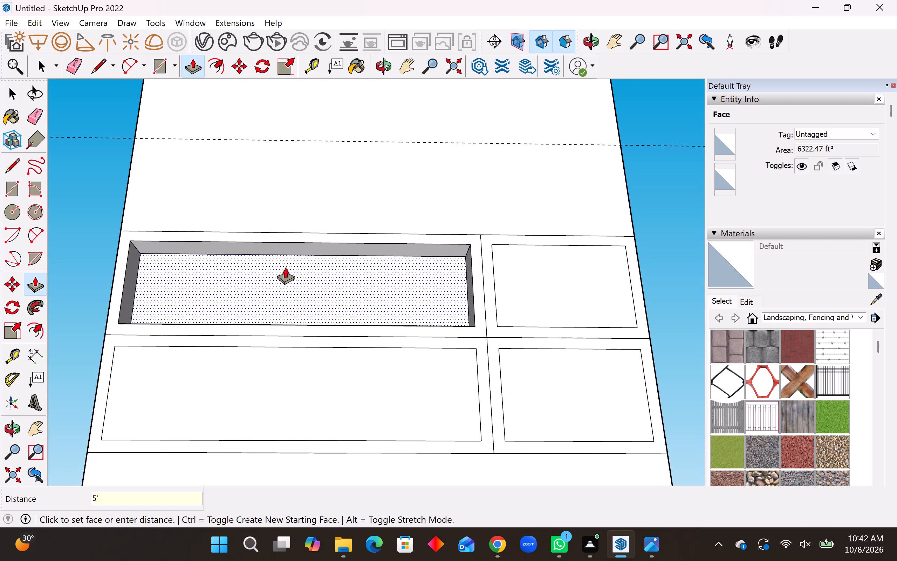
Push the wide lower inset panel in 15', matching the depth of the wide upper recess.
middle_drag(285, 267, 306, 317)
click(244, 378)
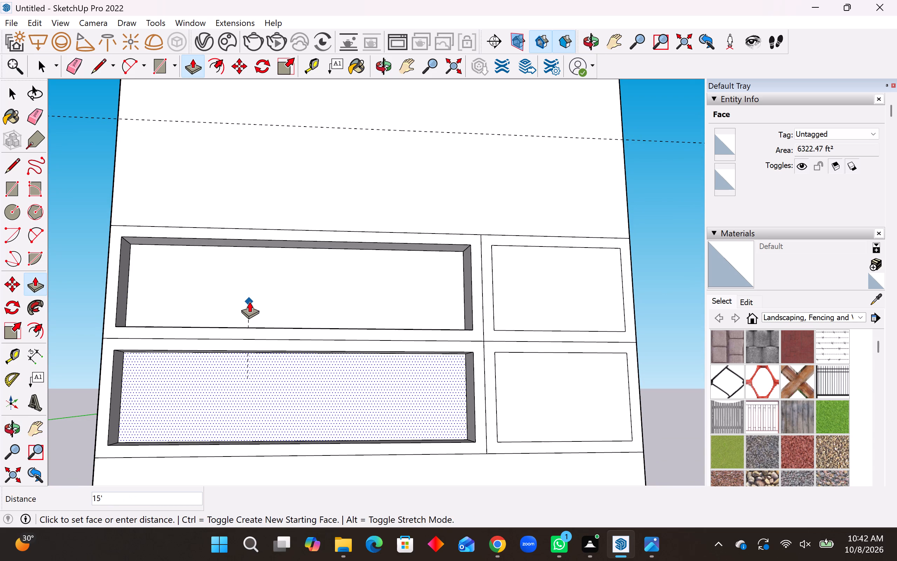
click(249, 302)
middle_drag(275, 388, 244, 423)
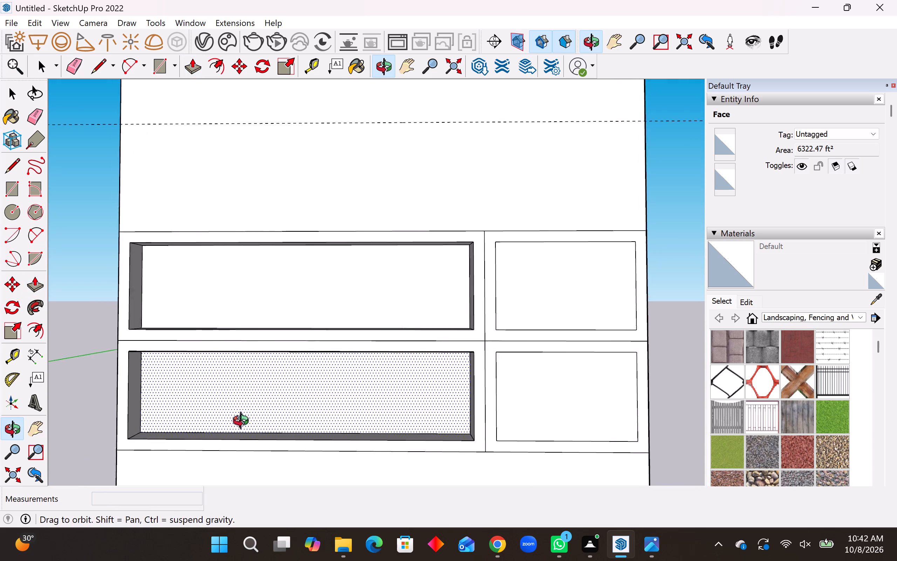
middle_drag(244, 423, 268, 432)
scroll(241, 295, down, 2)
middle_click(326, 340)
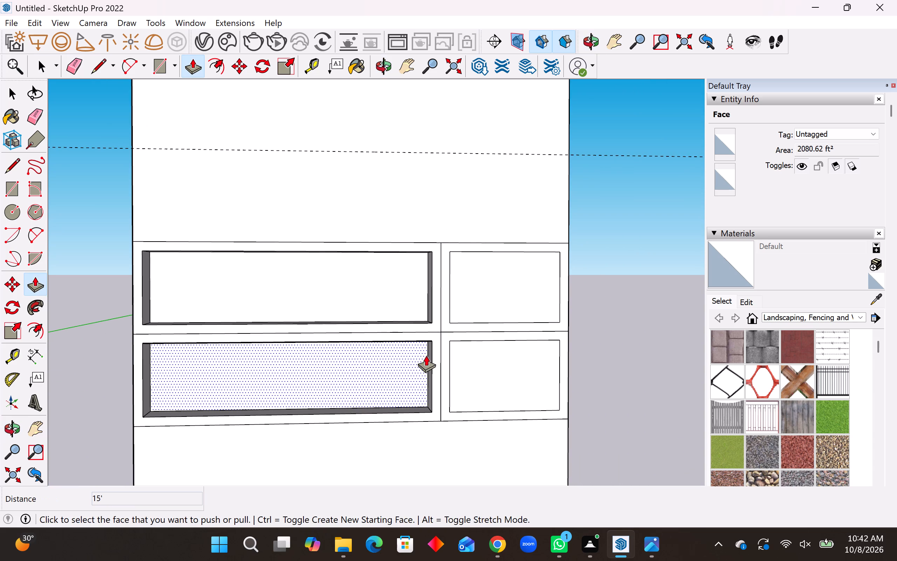
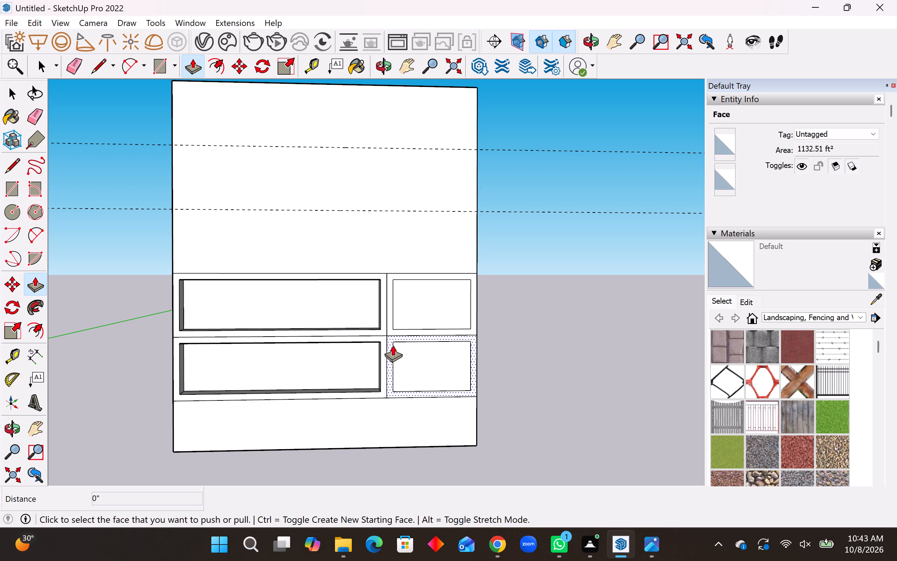
Push the narrow upper inset panel in 15', matching the depth of the wide upper recess.
middle_drag(302, 363, 299, 346)
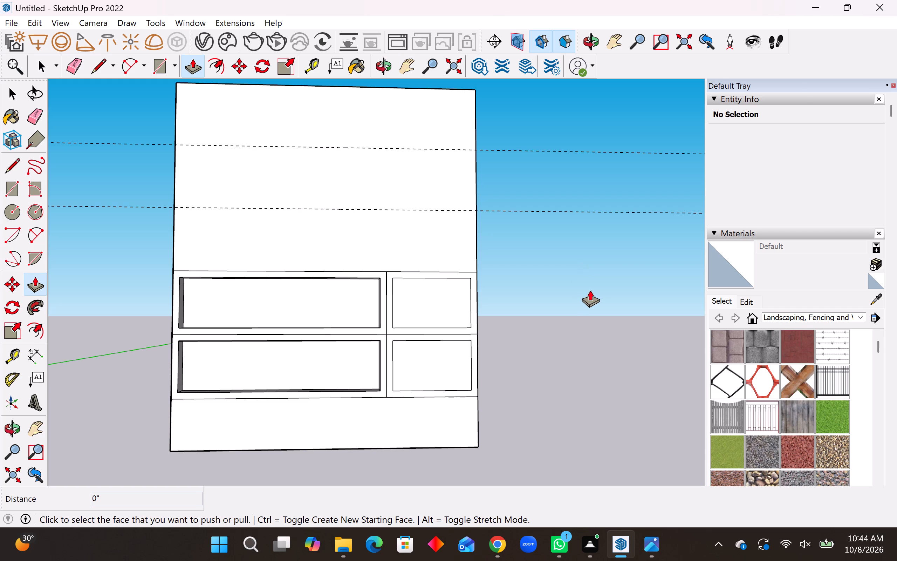
middle_drag(546, 304, 532, 298)
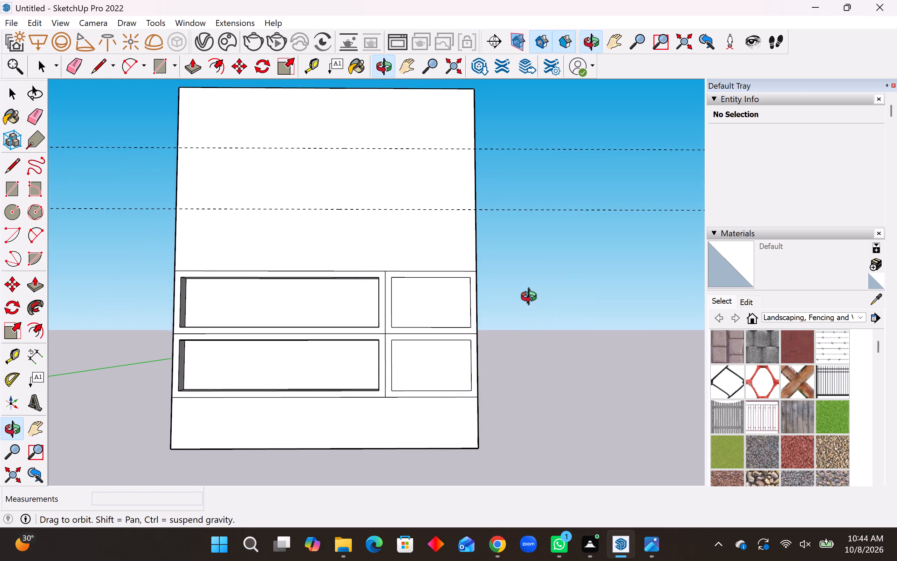
middle_drag(532, 298, 530, 292)
middle_click(530, 290)
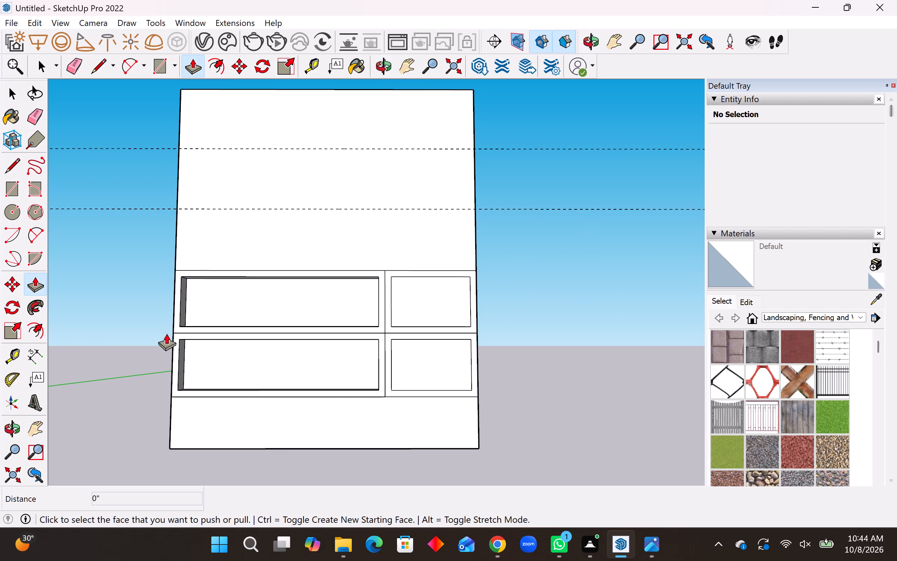
scroll(200, 327, up, 2)
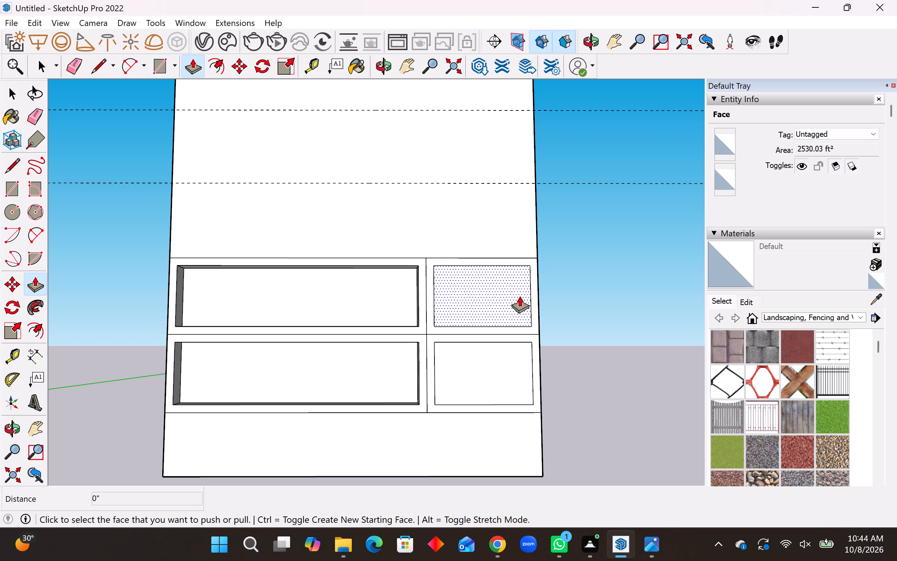
click(508, 296)
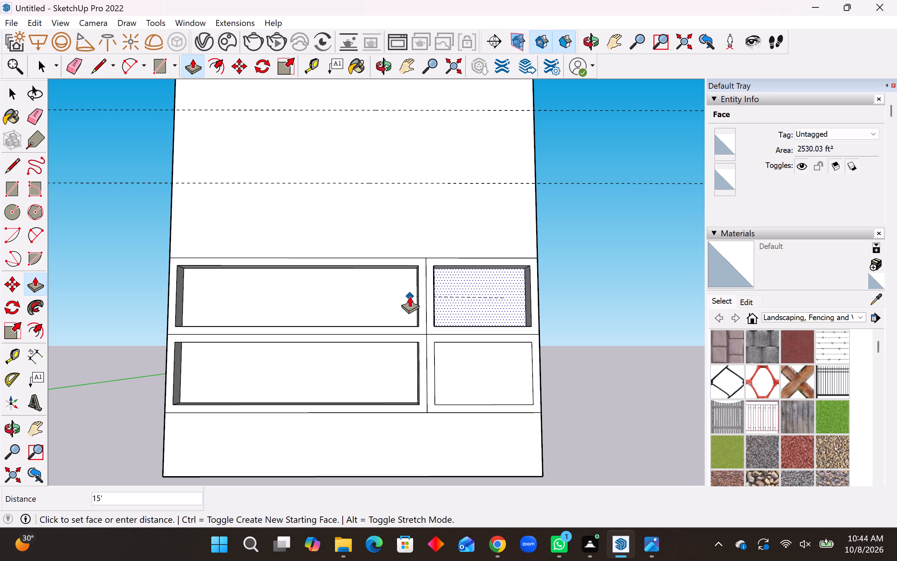
click(410, 296)
Push the narrow lower inset panel in 15', matching the depth of the wide lower recess.
click(466, 356)
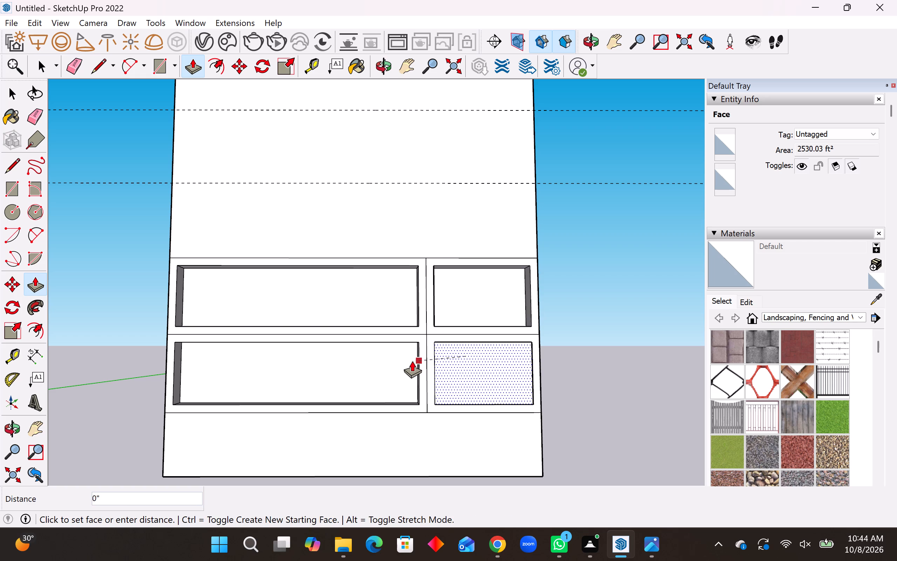
click(397, 361)
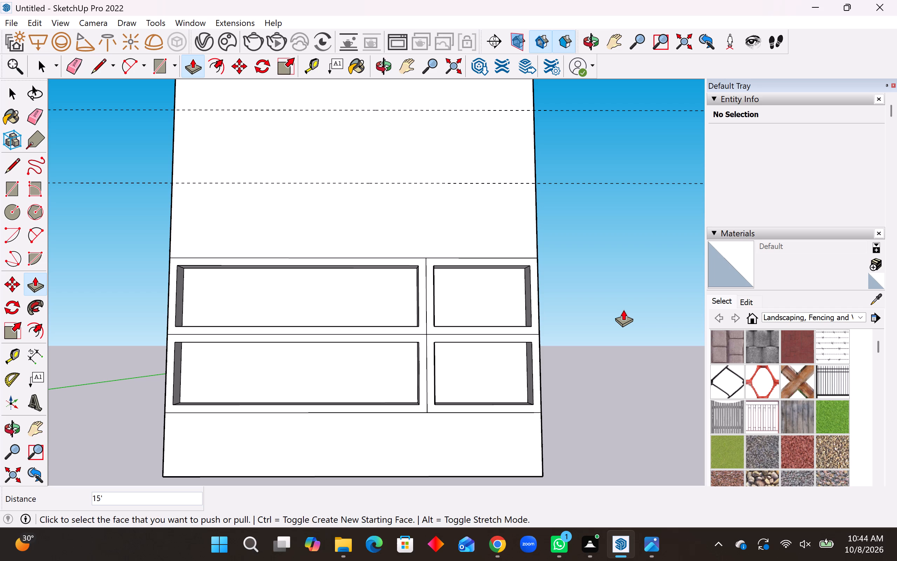
Draw a 40' by 40' rectangle on the back face of the wide upper recess, starting from its lower-left corner.
middle_drag(621, 307, 595, 246)
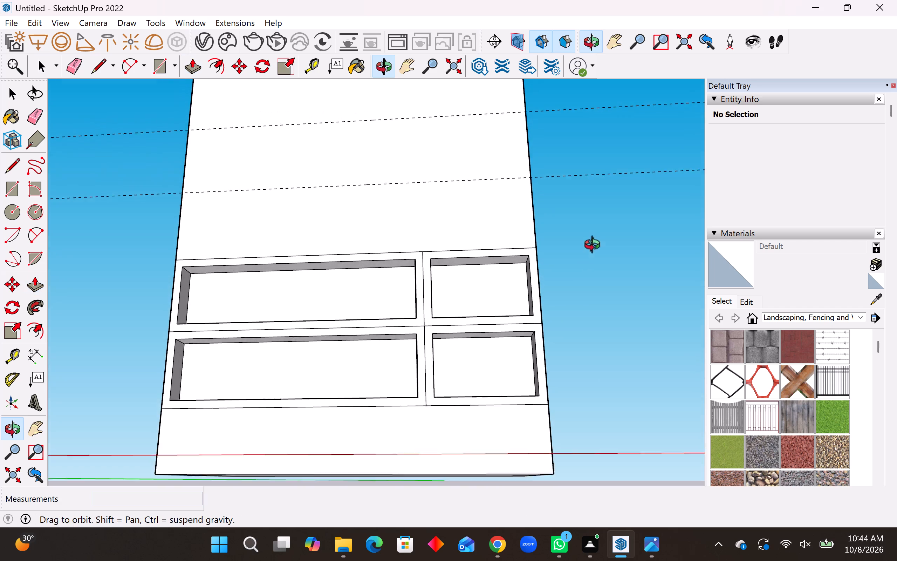
middle_drag(595, 246, 628, 333)
scroll(559, 355, down, 3)
scroll(554, 386, up, 2)
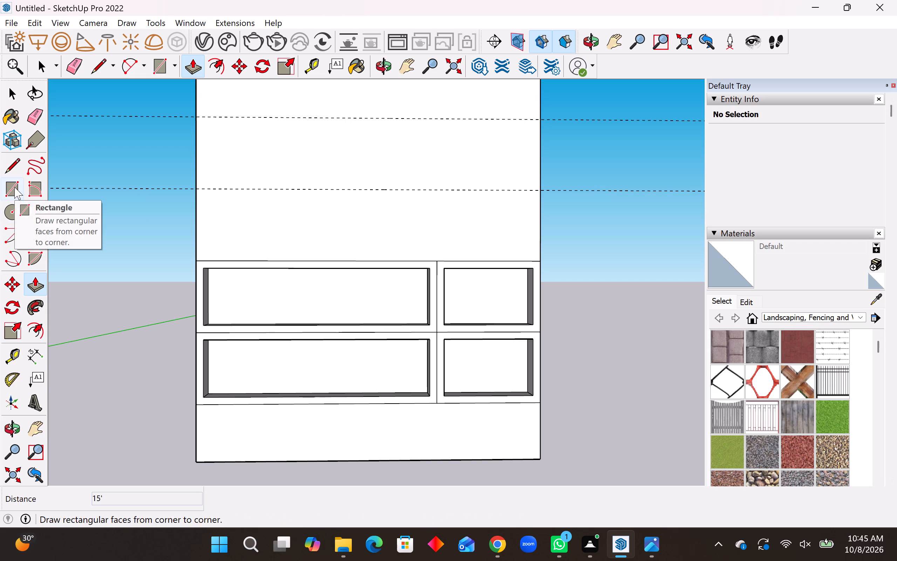
middle_drag(381, 324, 378, 289)
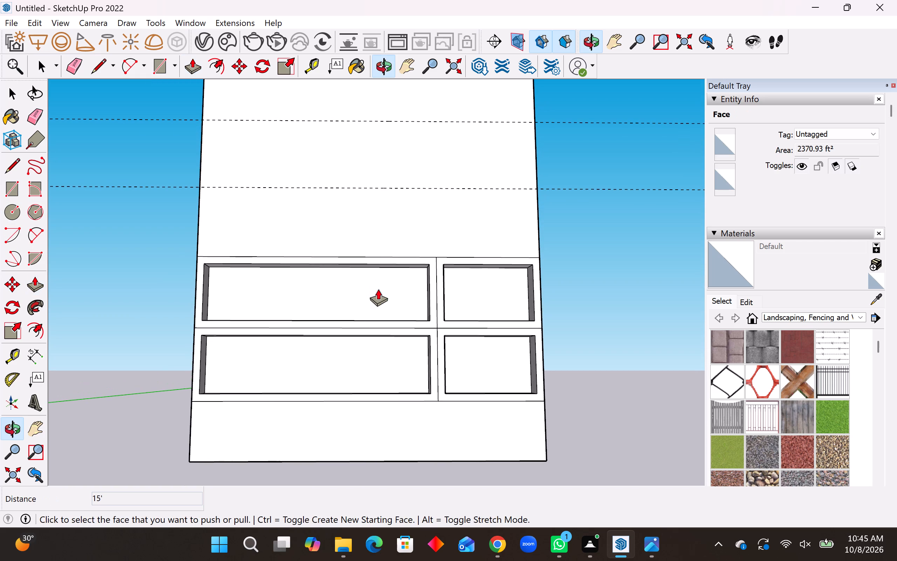
scroll(405, 283, up, 2)
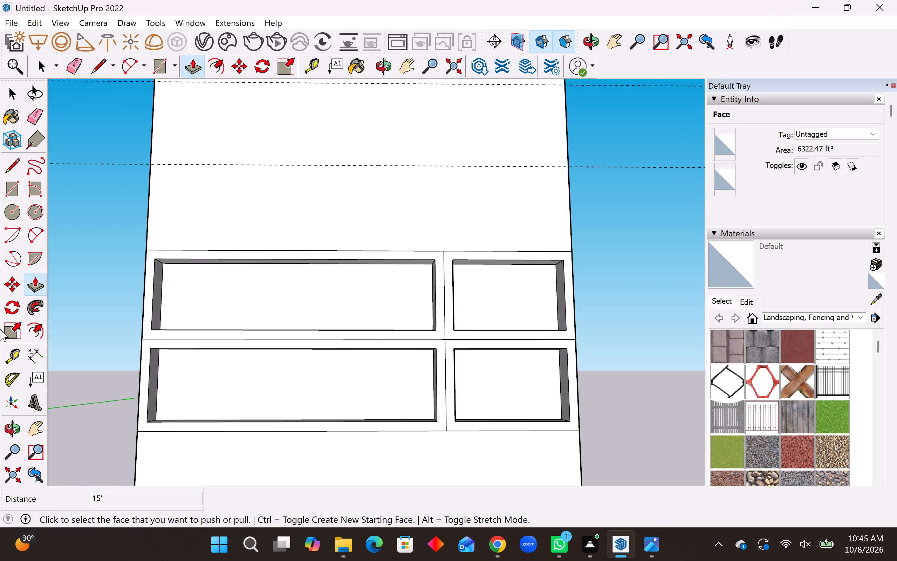
click(11, 190)
scroll(201, 322, up, 2)
middle_drag(199, 322, 211, 347)
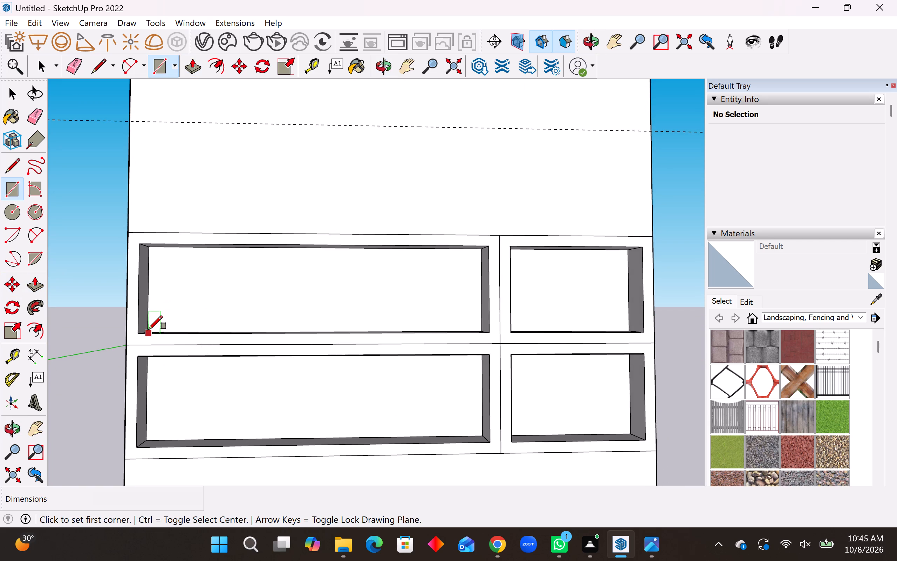
middle_drag(149, 329, 152, 346)
scroll(156, 331, up, 1)
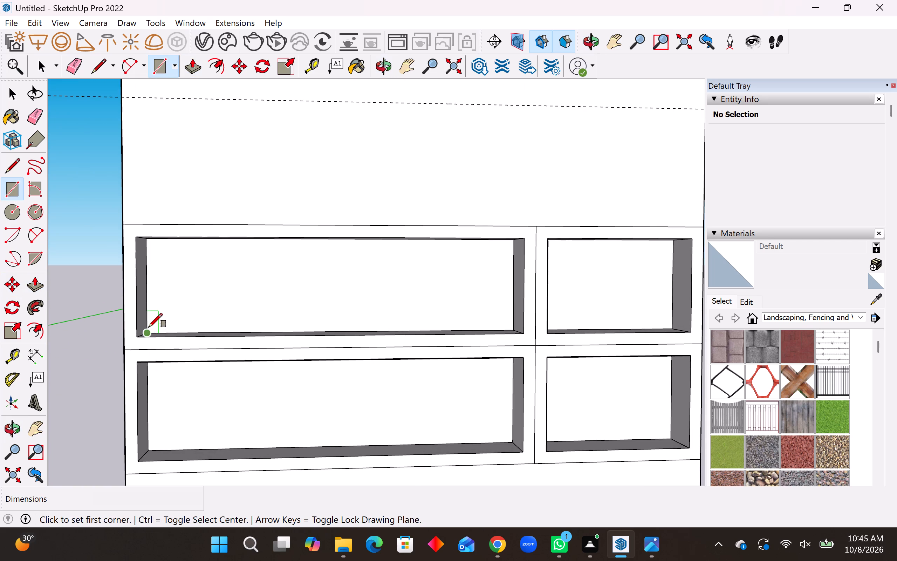
scroll(149, 327, up, 4)
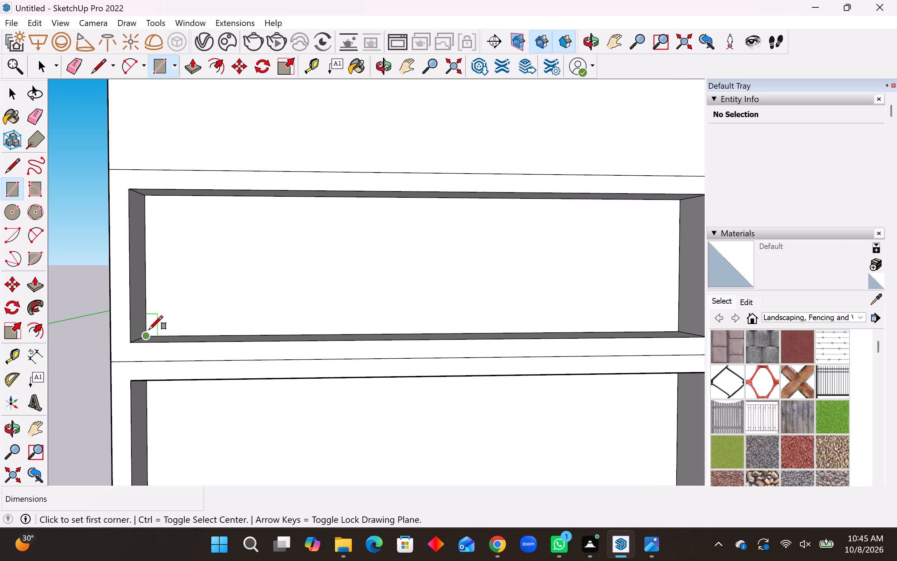
click(149, 331)
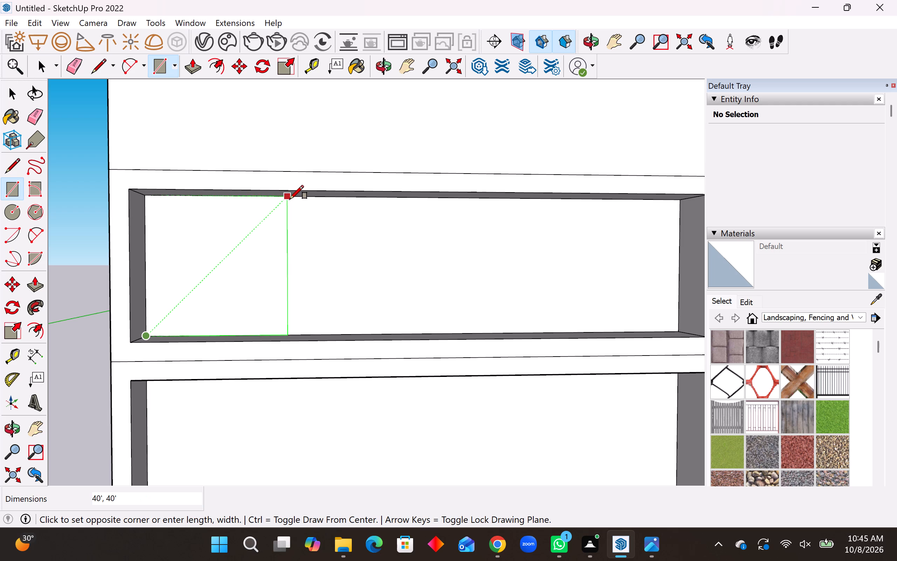
click(290, 199)
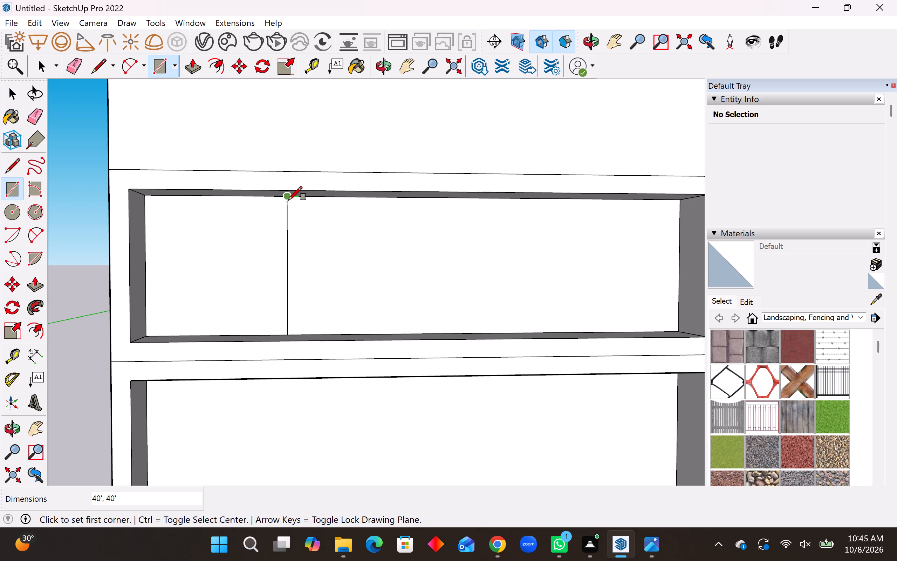
Draw an adjoining rectangle 40' high and about 23' 1" wide beside the square on the wide upper recess's back face.
click(289, 200)
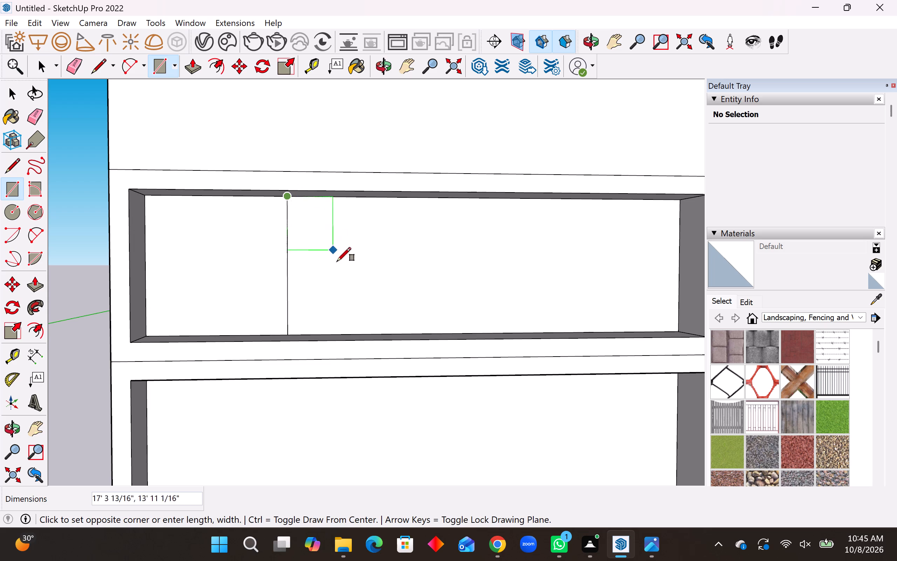
click(367, 333)
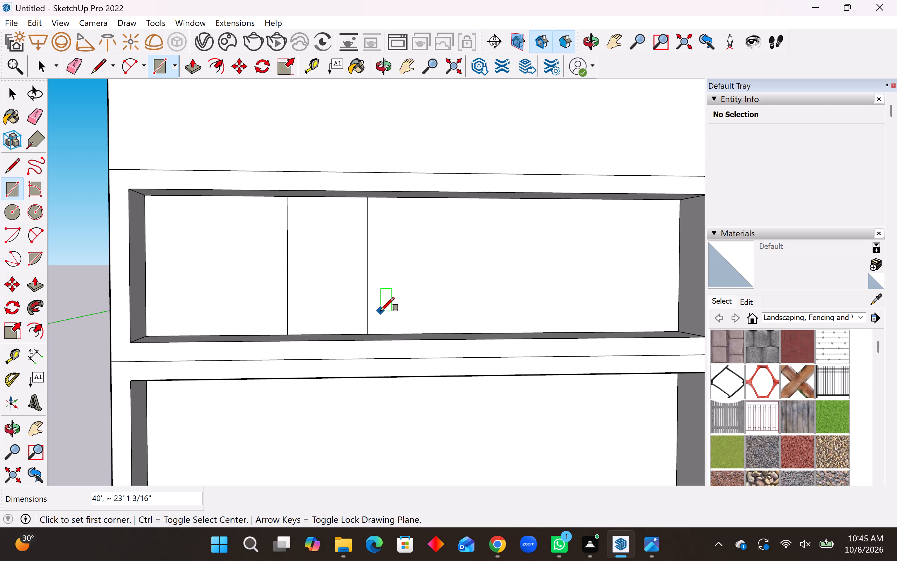
Pull the 23'-wide strip on the wide upper recess's back face outward by 5'.
scroll(322, 325, down, 4)
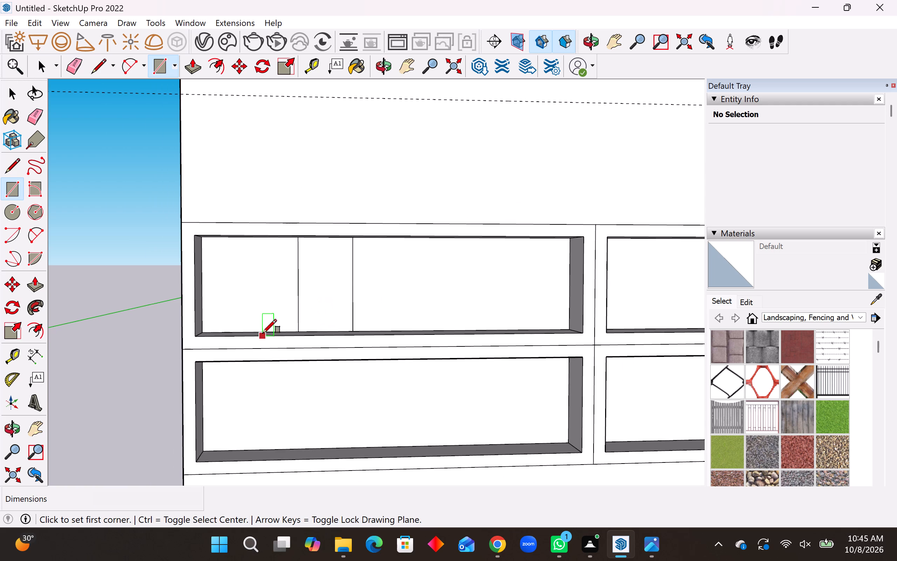
click(28, 282)
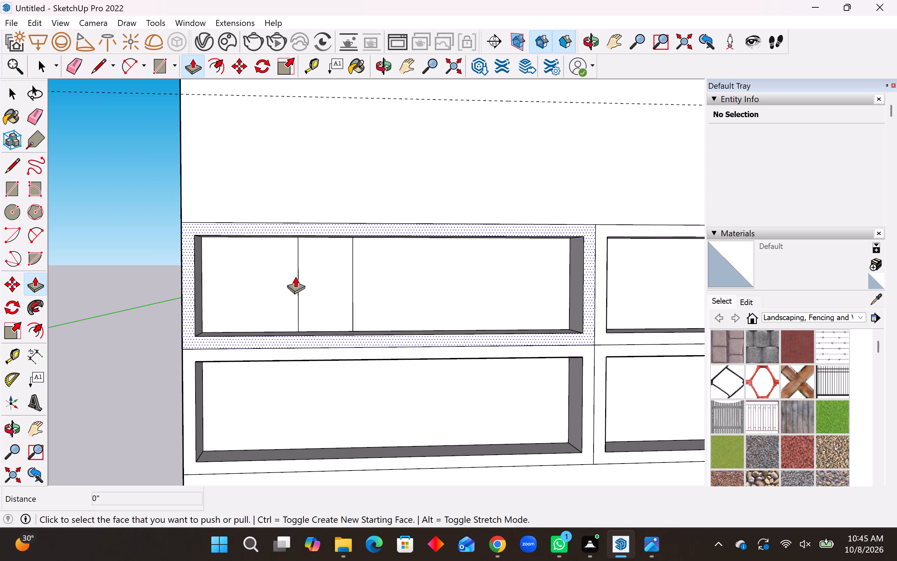
click(330, 275)
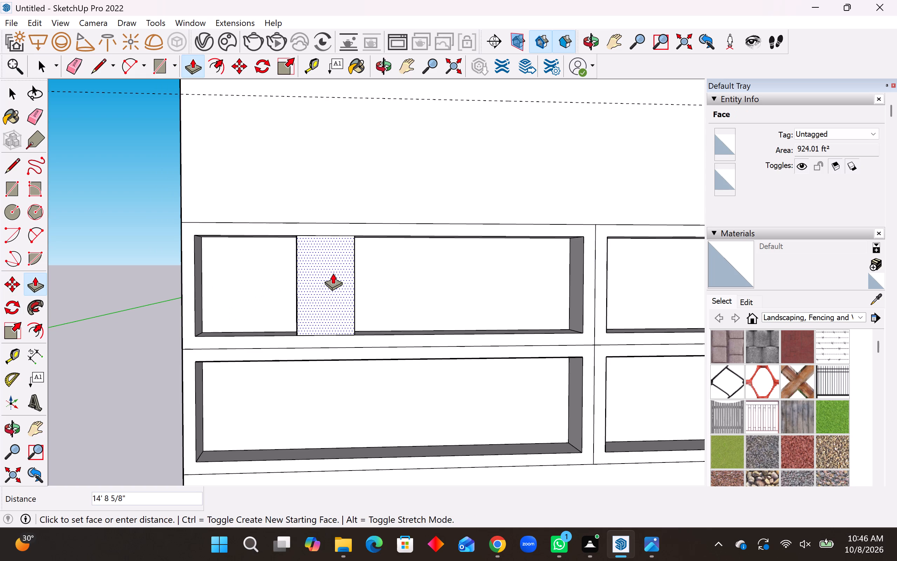
text(5')
key(Return)
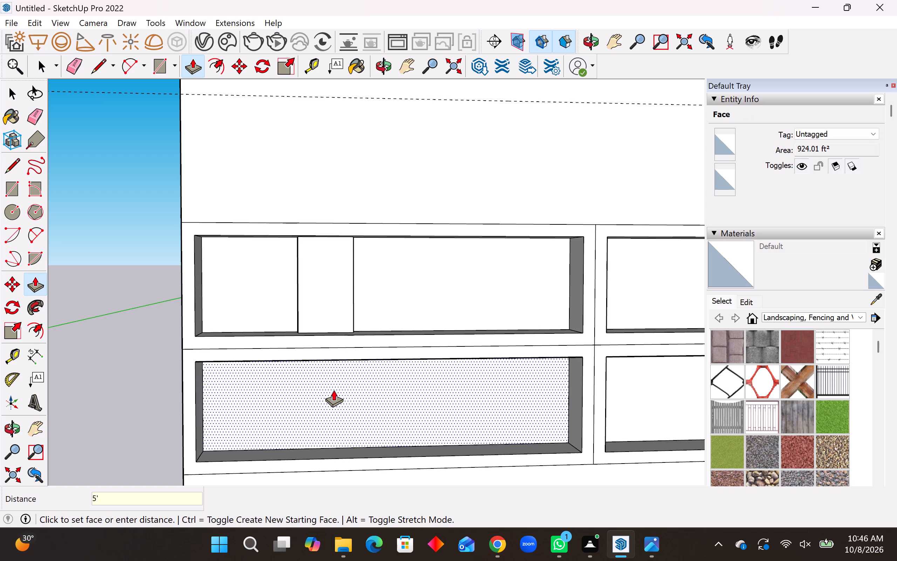
Draw a vertical 40' line on the back face of the wide lower recess, aligned with the left edge of the strip above.
middle_drag(335, 393, 329, 366)
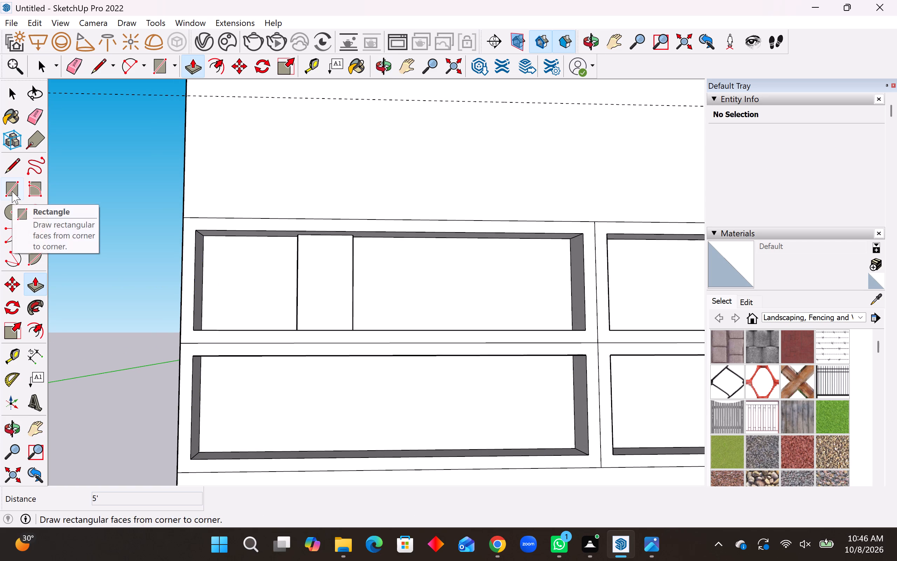
click(12, 170)
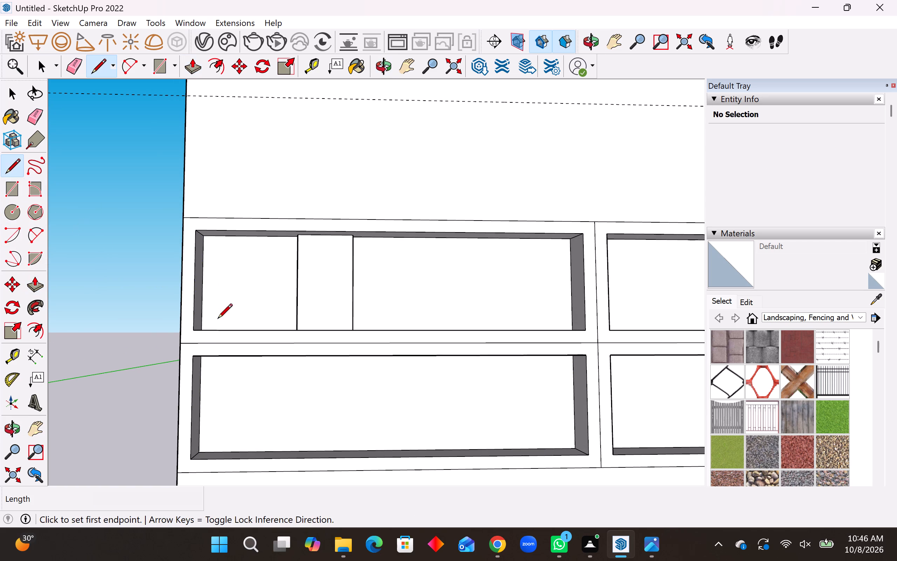
scroll(351, 231, down, 4)
middle_drag(341, 281, 348, 323)
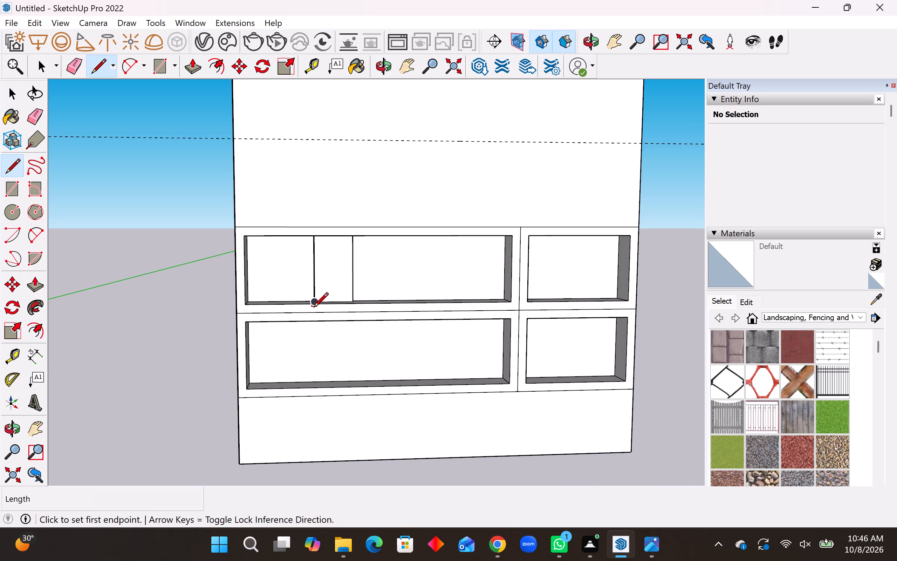
middle_drag(315, 329, 324, 251)
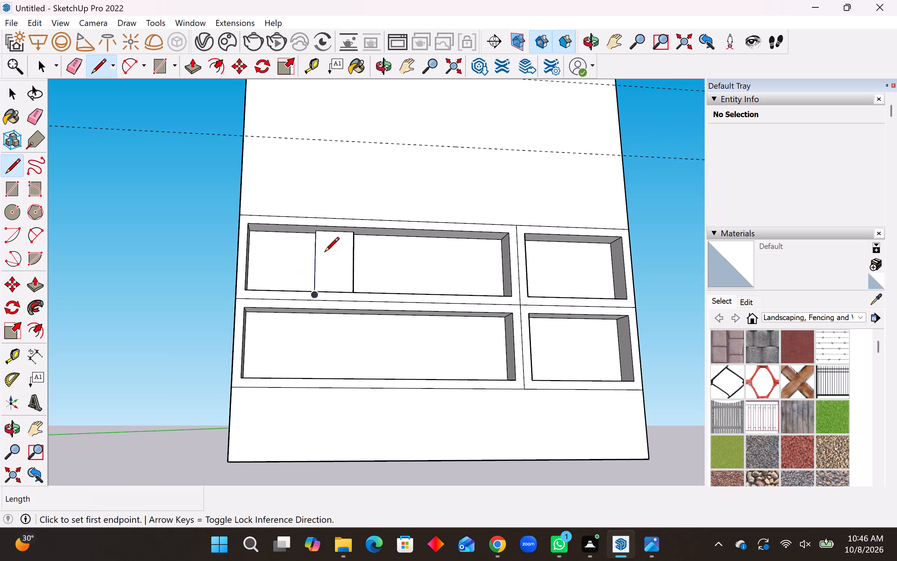
click(314, 315)
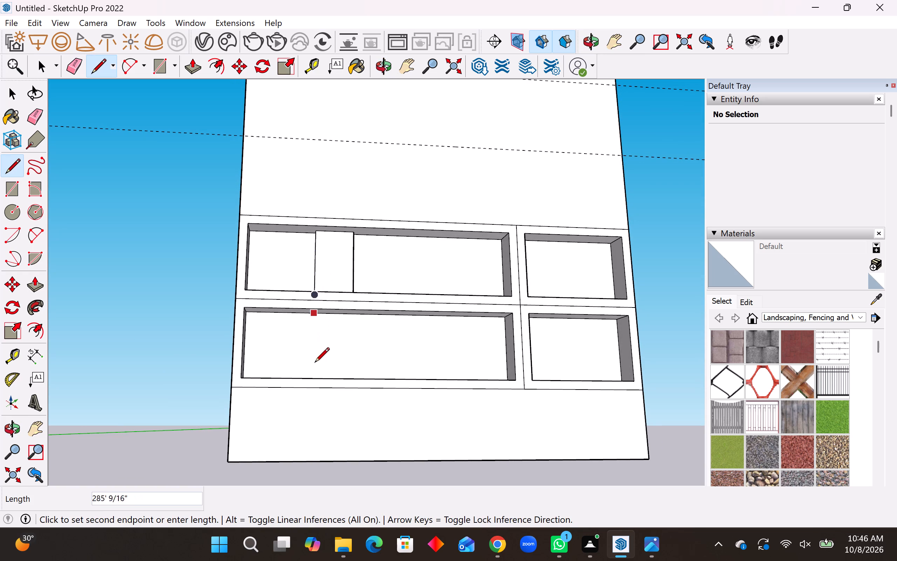
middle_drag(316, 374, 317, 408)
scroll(317, 397, up, 6)
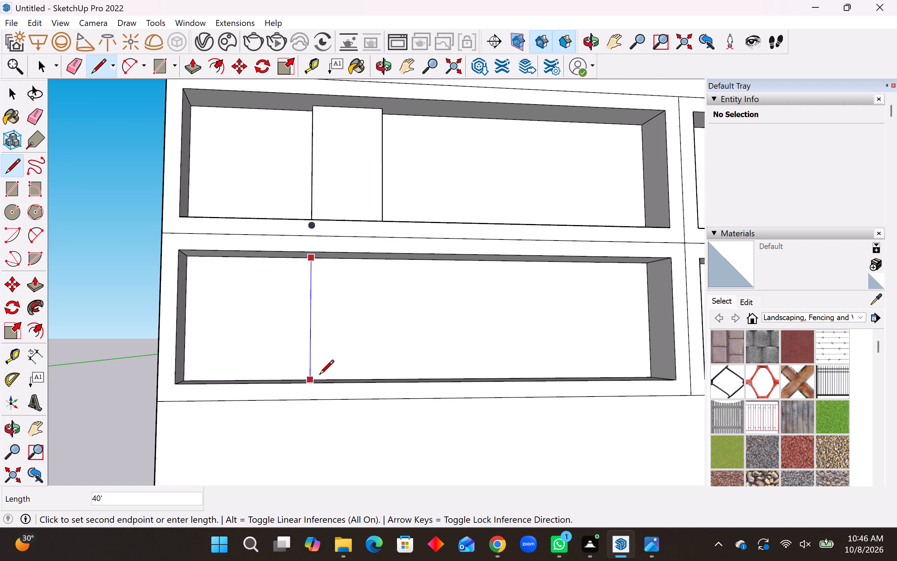
middle_drag(319, 375, 321, 391)
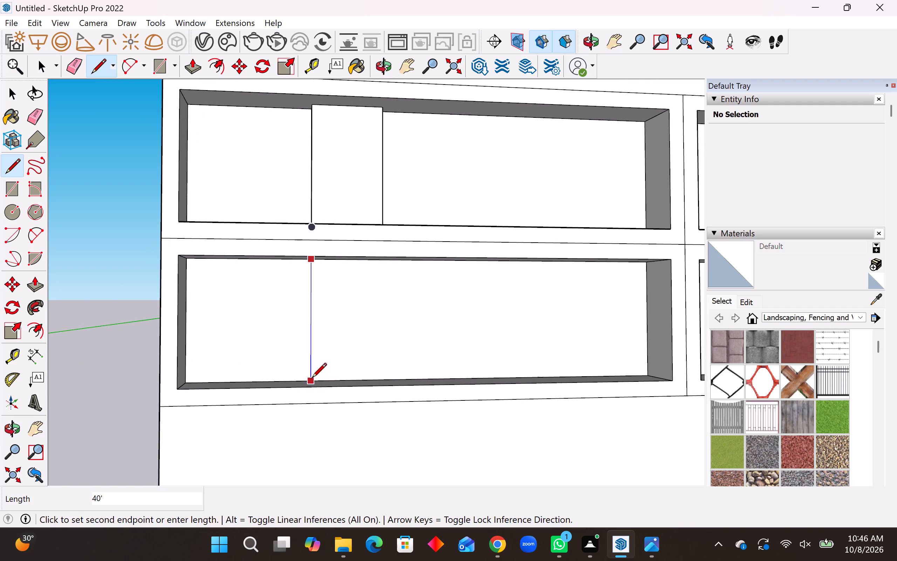
click(312, 379)
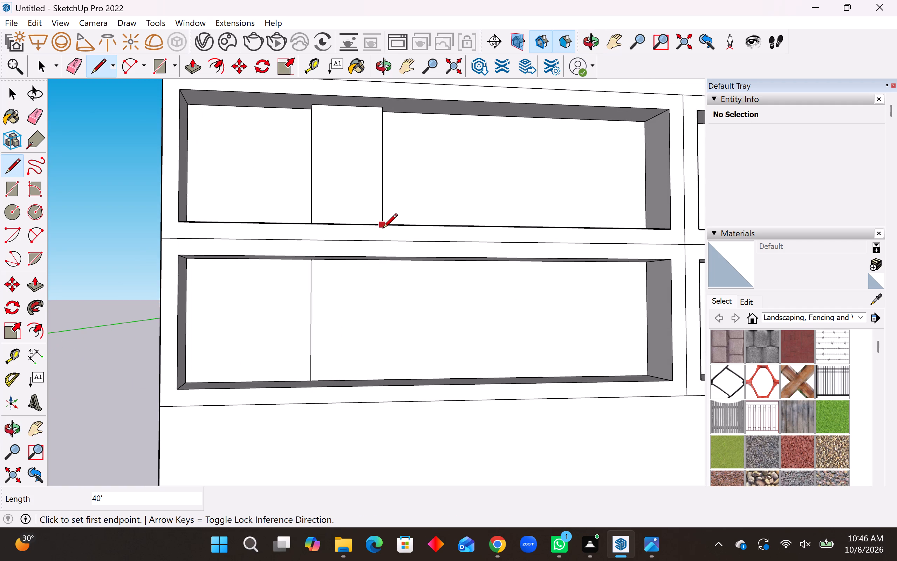
Draw a 10' line across the wide upper recess's floor, from the projecting strip's bottom-right corner to the recess's front edge.
scroll(386, 211, up, 5)
middle_drag(381, 214, 381, 258)
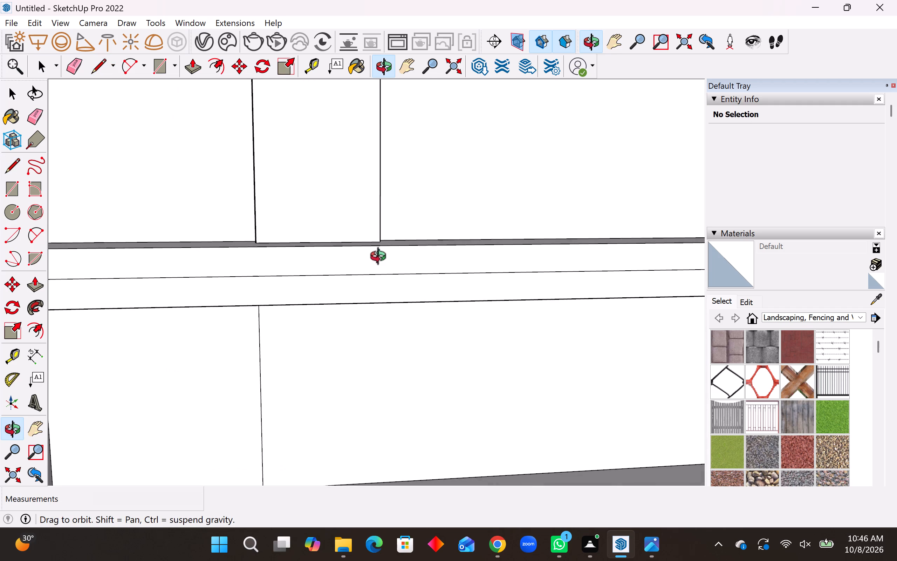
middle_drag(381, 258, 382, 269)
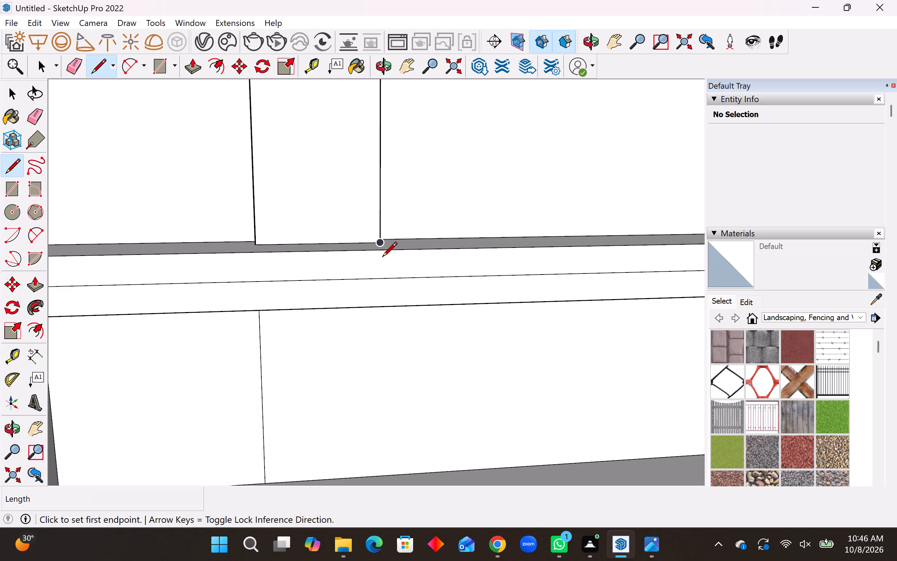
middle_drag(384, 251, 389, 297)
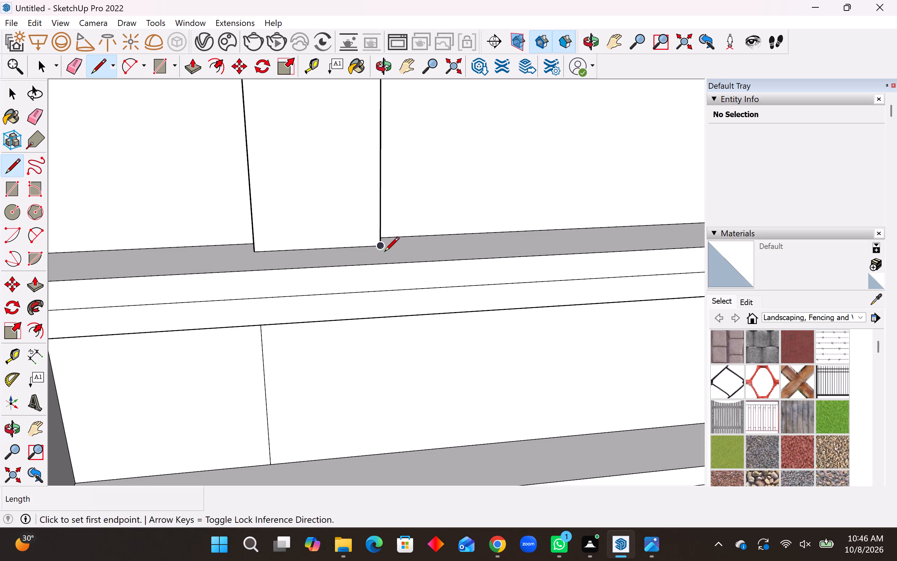
click(382, 250)
click(386, 267)
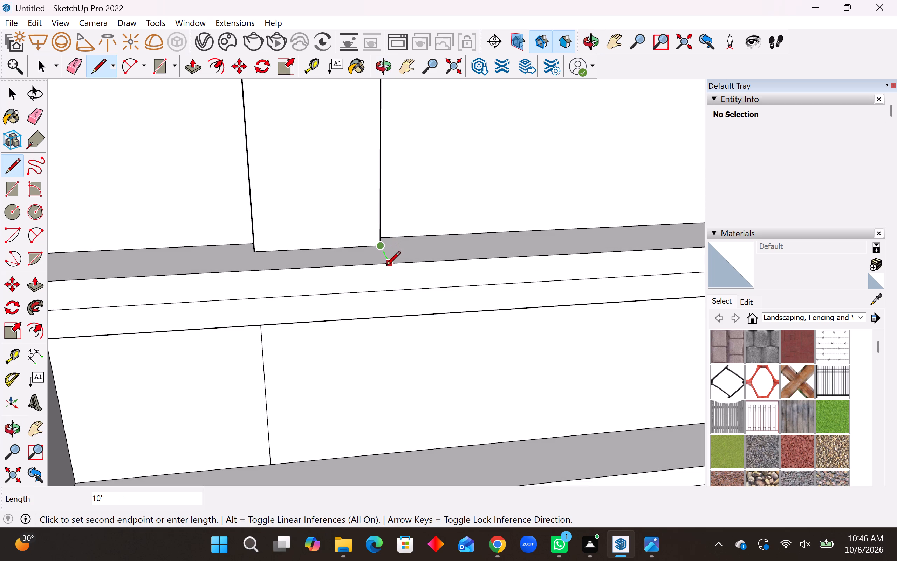
Draw a 5' vertical line from the storey line to the wide lower recess's top edge and a 15' line across its ceiling, aligned with the upper strip.
click(386, 292)
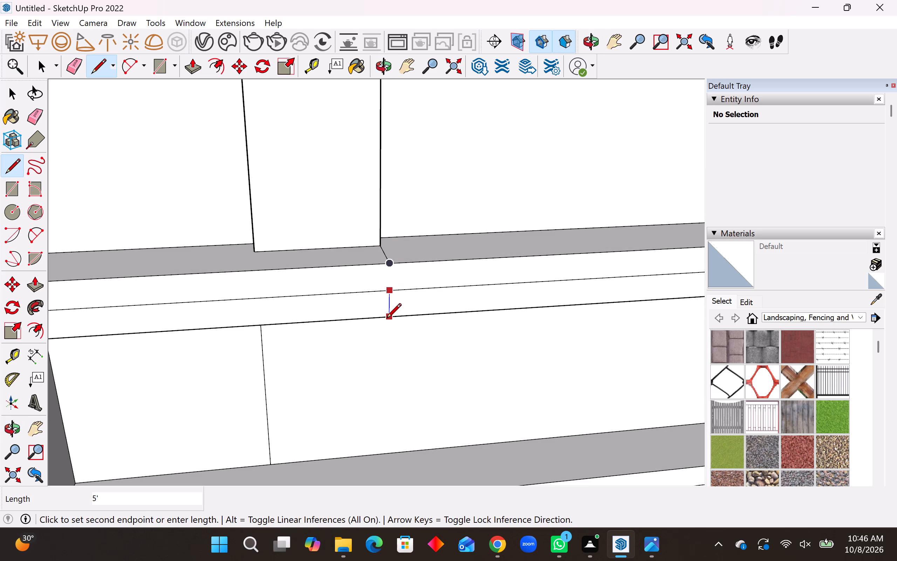
click(386, 319)
middle_drag(386, 319, 365, 108)
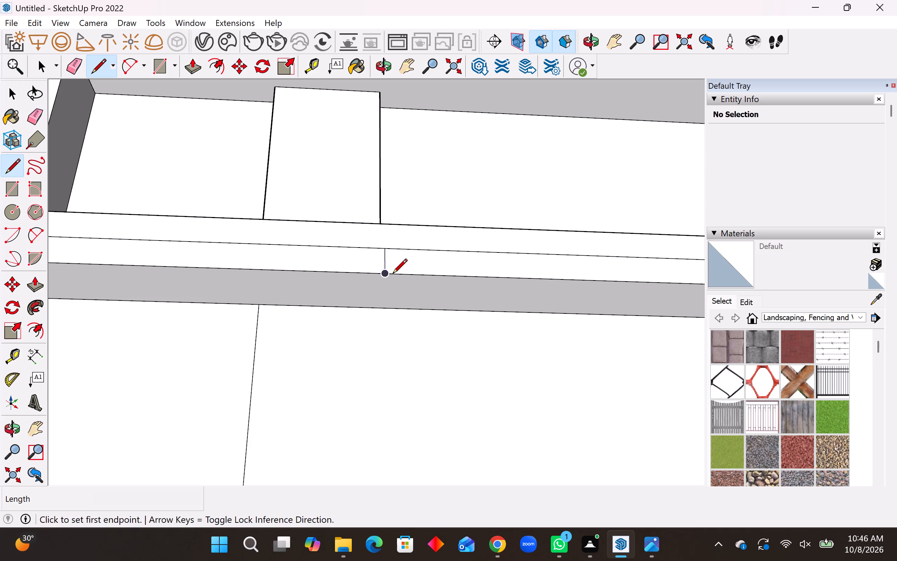
click(385, 278)
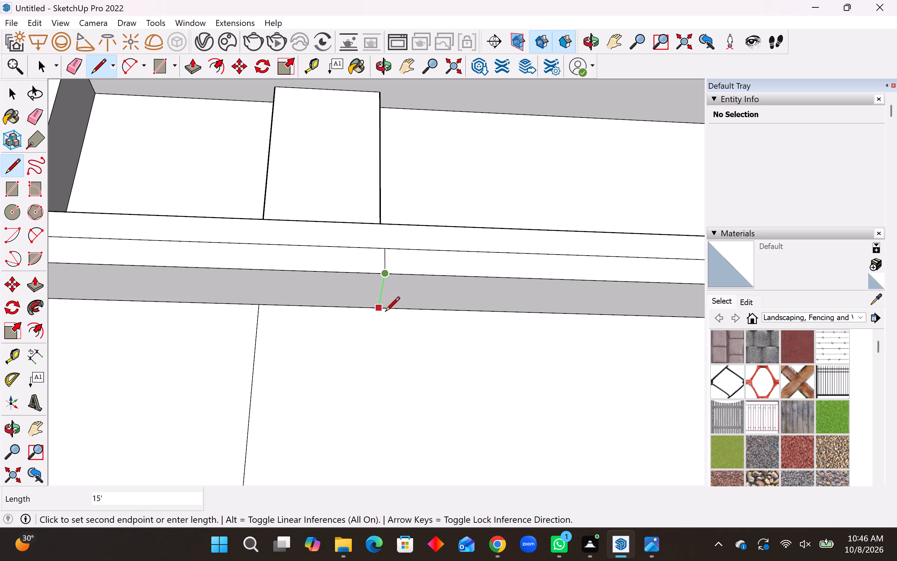
click(385, 312)
Draw a vertical 40' line down the wide lower recess's back face from the inner end of the ceiling line.
scroll(362, 327, down, 8)
middle_drag(369, 382, 370, 416)
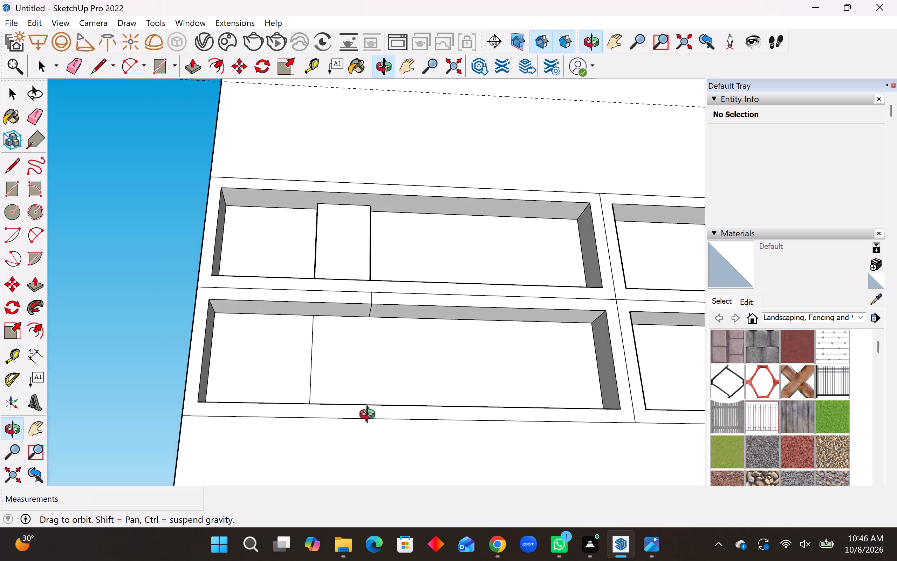
middle_drag(370, 416, 370, 433)
click(368, 320)
middle_drag(366, 381, 366, 418)
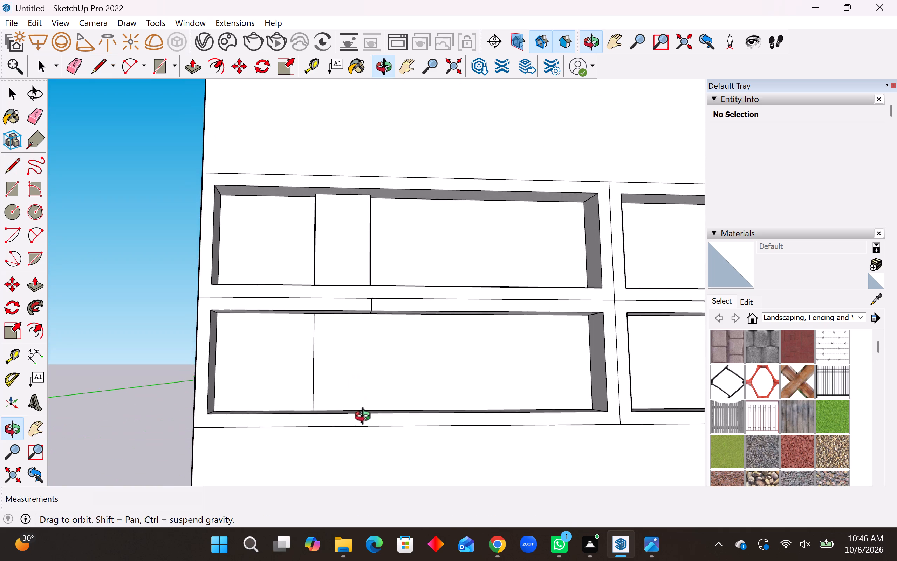
middle_drag(366, 418, 366, 428)
click(372, 401)
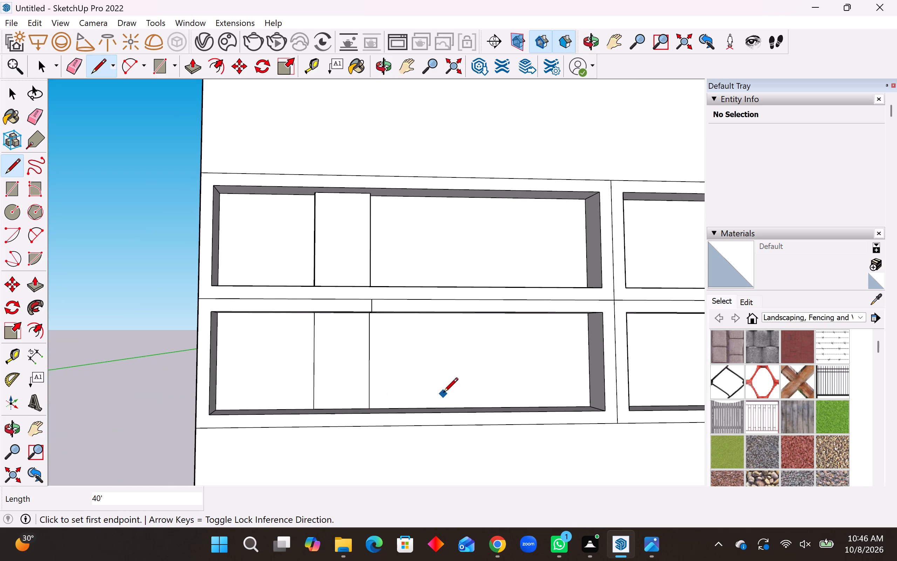
Erase the short helper lines on the band between the storeys and across the wide lower recess's ceiling.
scroll(397, 388, down, 6)
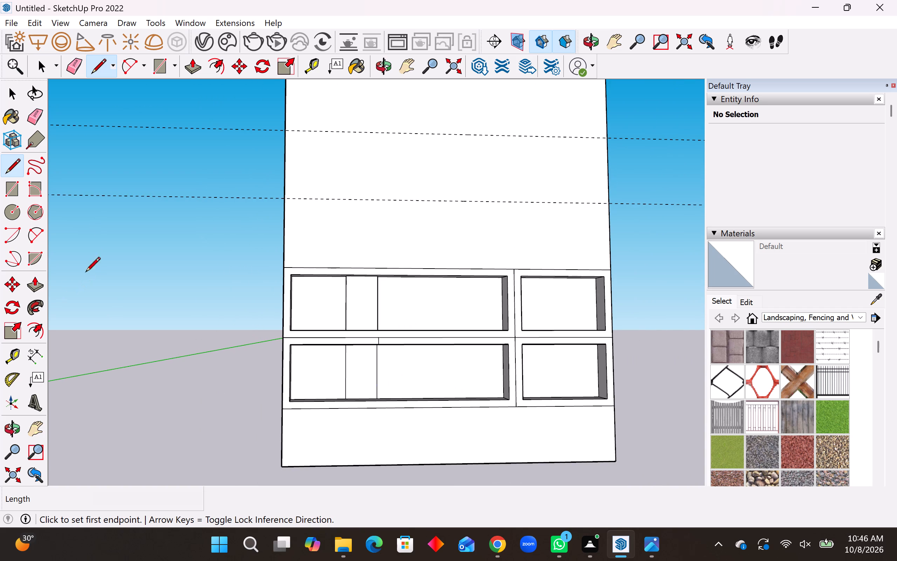
click(40, 122)
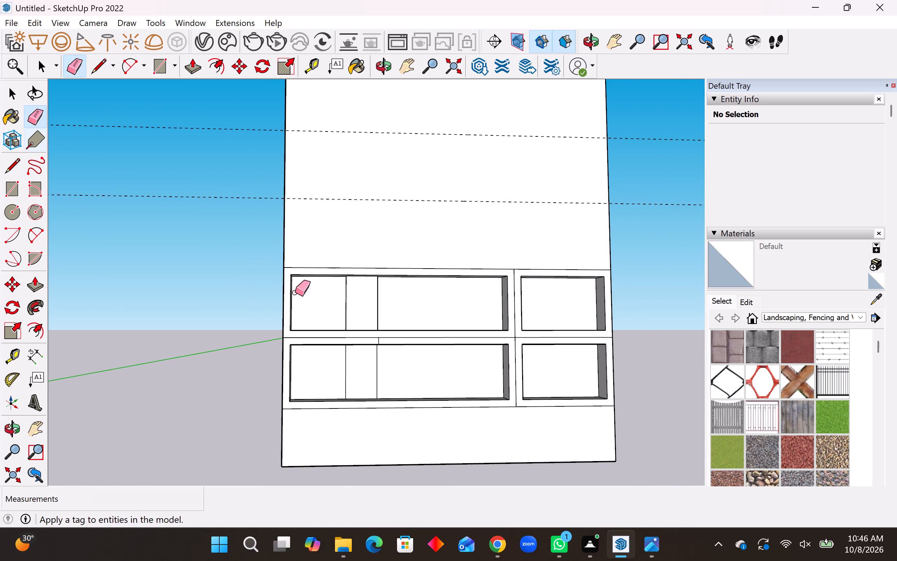
scroll(341, 328, up, 6)
drag(399, 339, 389, 340)
middle_drag(391, 351, 385, 308)
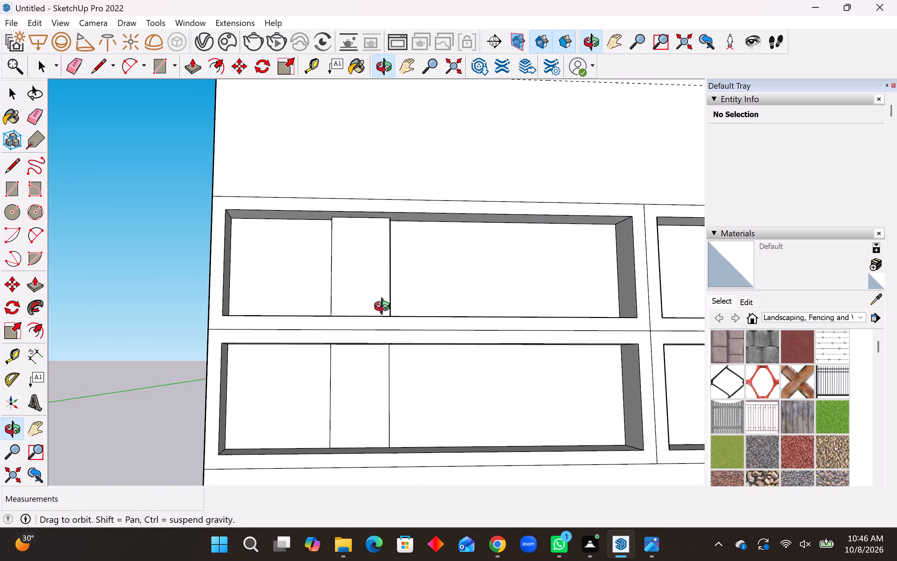
middle_drag(385, 308, 377, 241)
drag(393, 331, 382, 332)
Pull the strip on the wide lower recess's back face outward by 5', matching the strip above.
scroll(391, 350, down, 2)
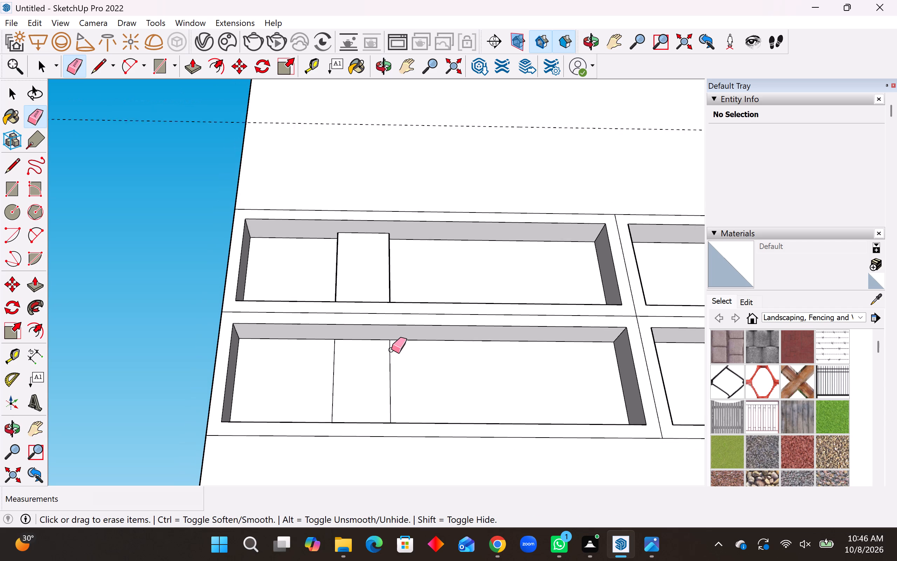
scroll(391, 350, down, 2)
middle_drag(386, 343, 399, 448)
middle_drag(379, 378, 380, 395)
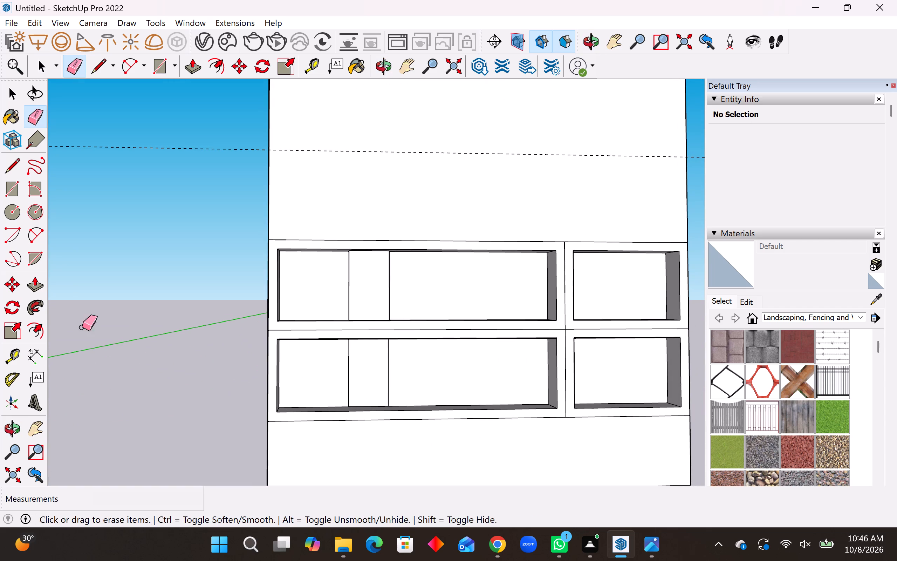
click(33, 284)
click(371, 373)
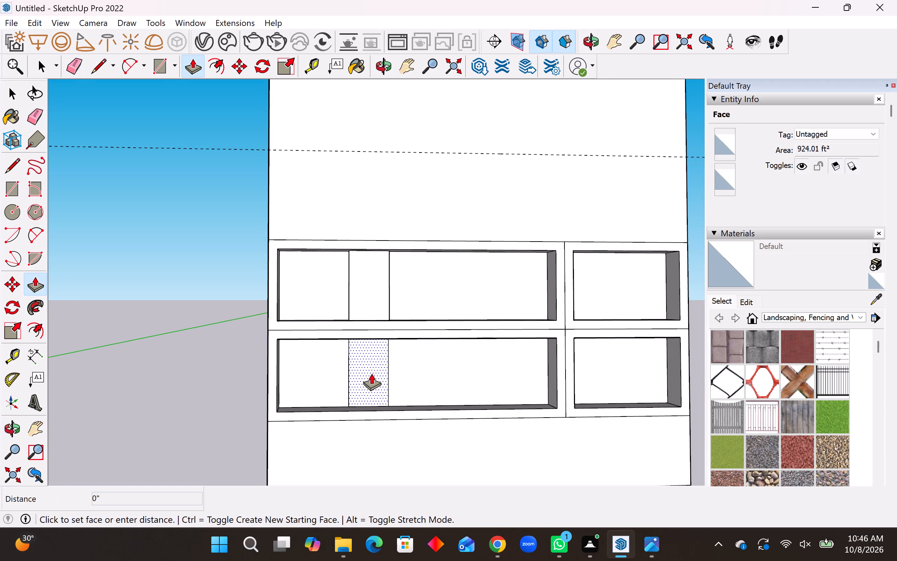
click(370, 298)
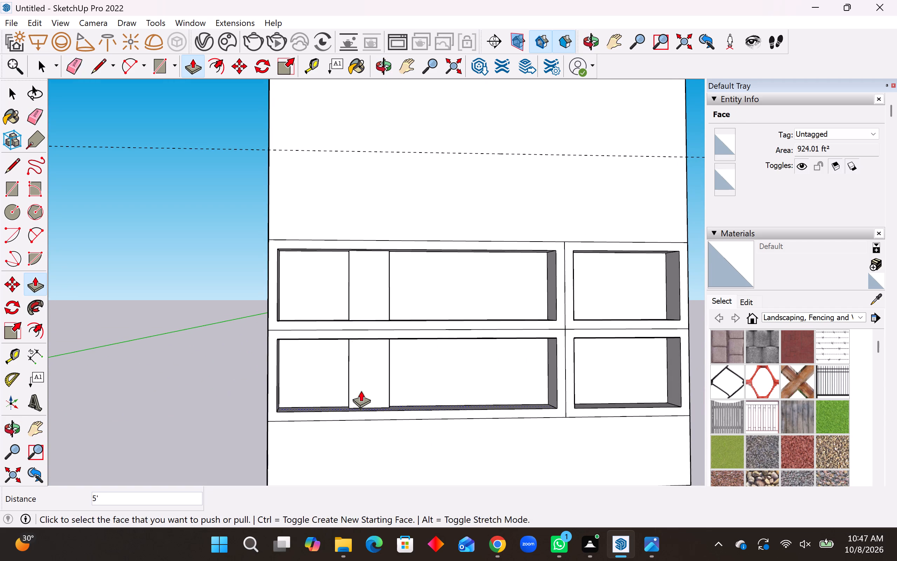
middle_drag(361, 391, 441, 400)
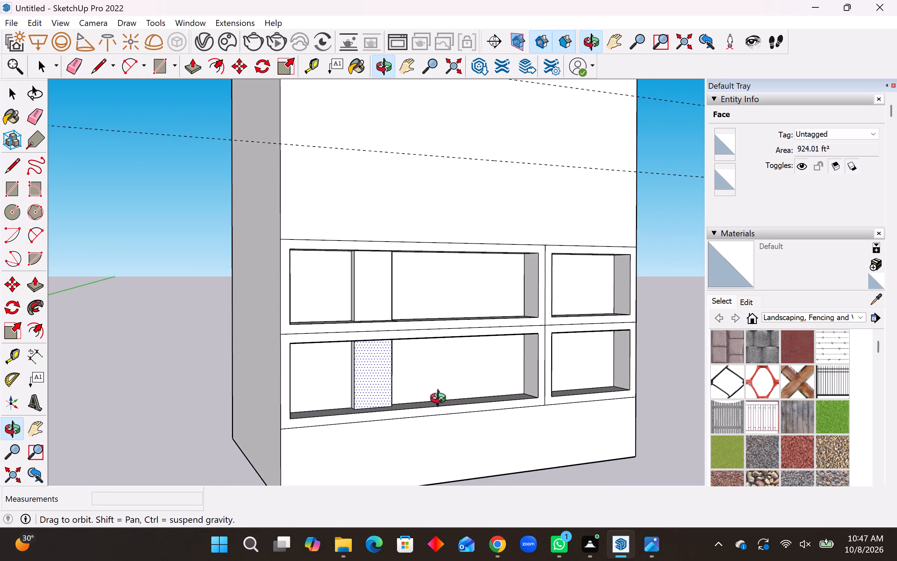
middle_drag(441, 400, 371, 387)
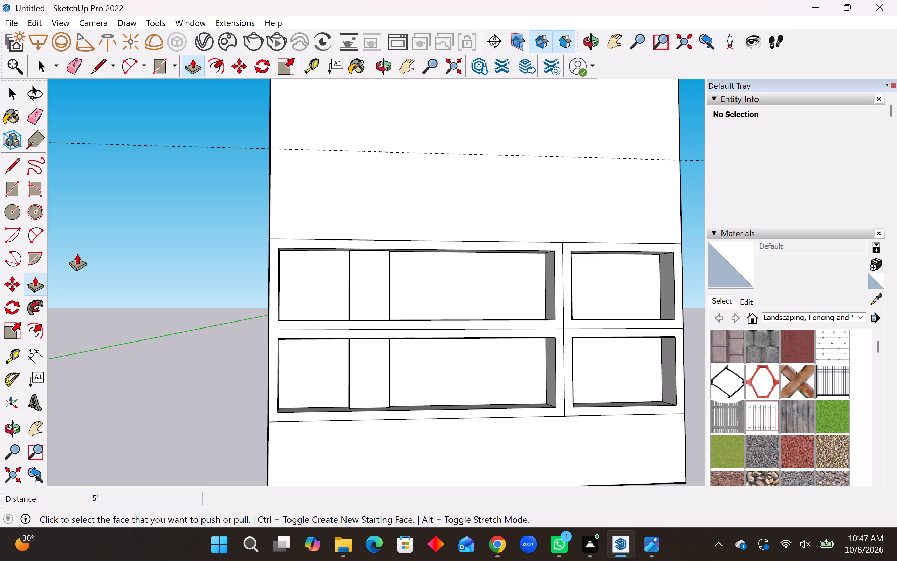
Push the back face to the right of the strip in the wide upper recess 25' further inward.
scroll(228, 300, down, 3)
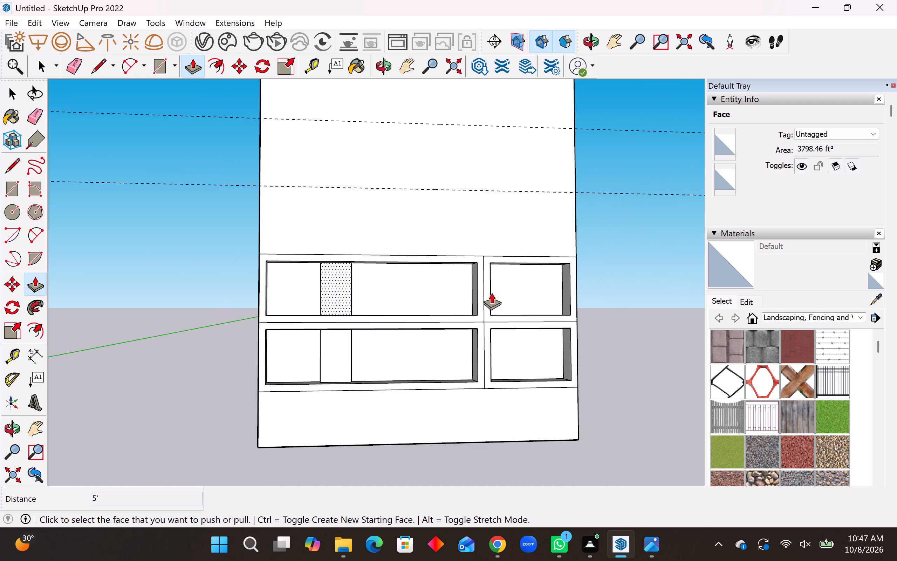
middle_drag(488, 291, 456, 298)
click(431, 296)
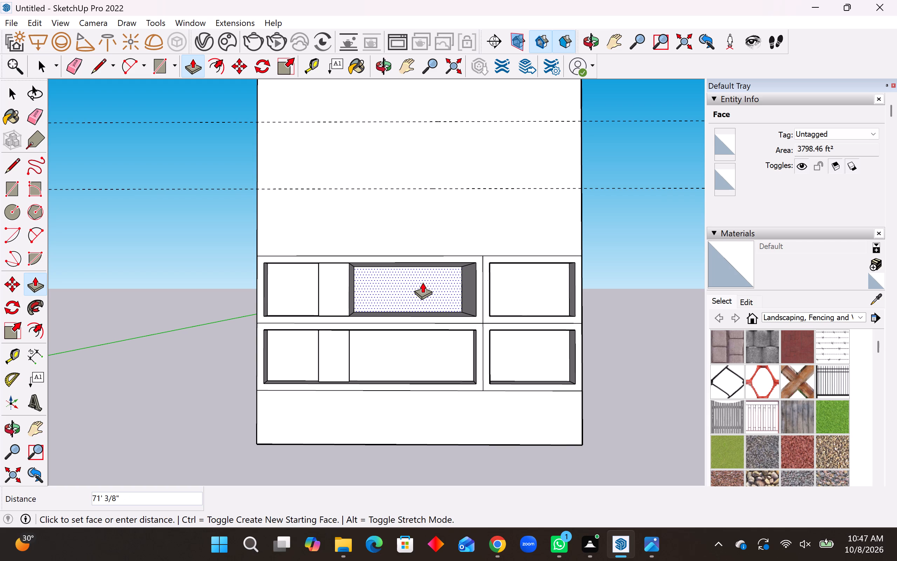
scroll(423, 282, up, 5)
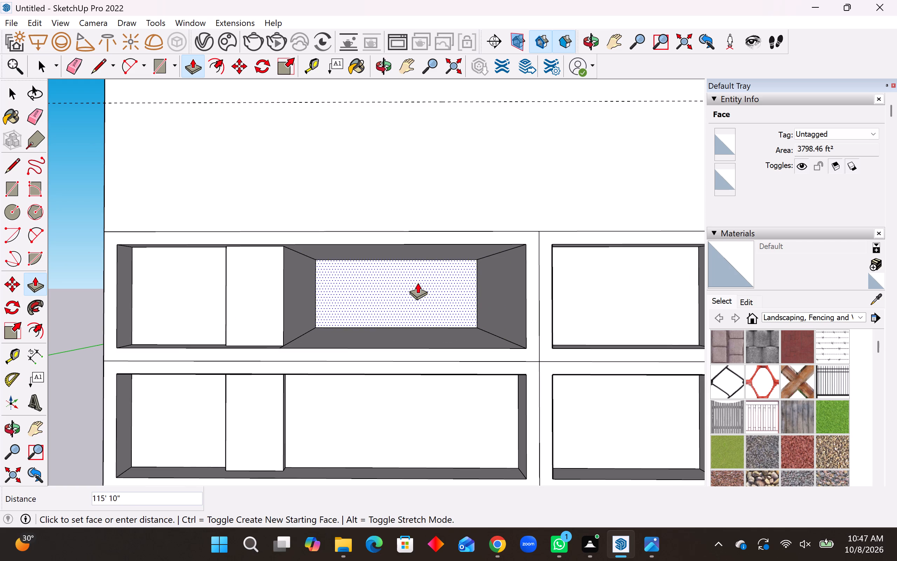
middle_drag(423, 297, 450, 297)
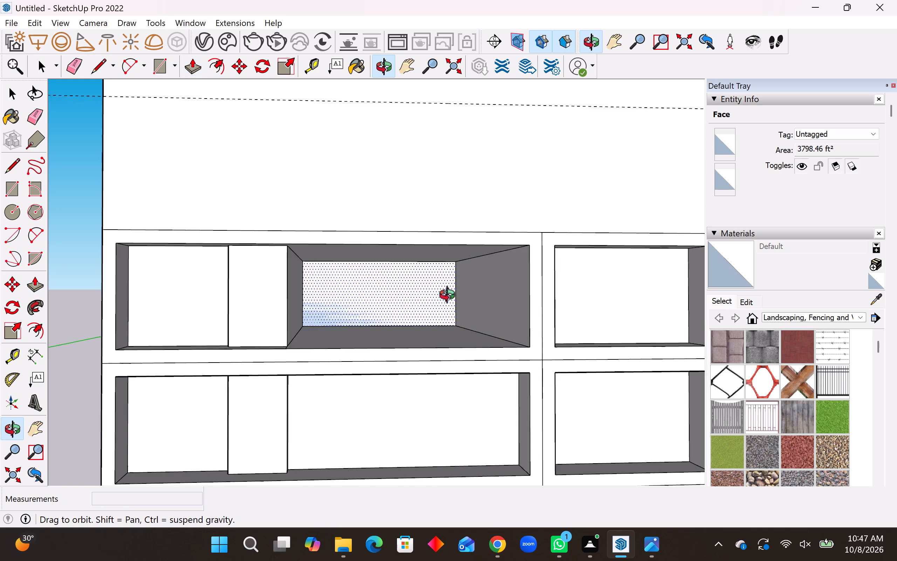
middle_drag(450, 297, 499, 311)
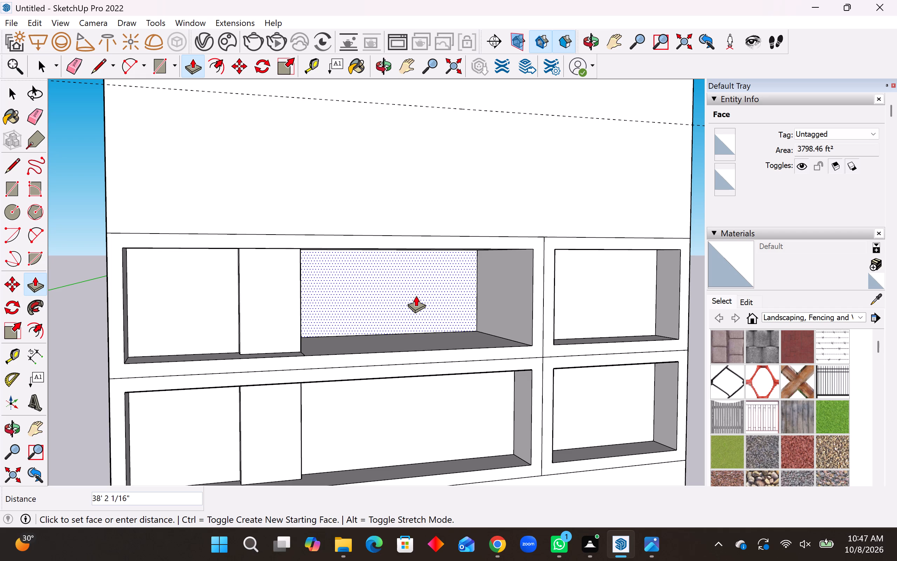
middle_drag(416, 296, 322, 302)
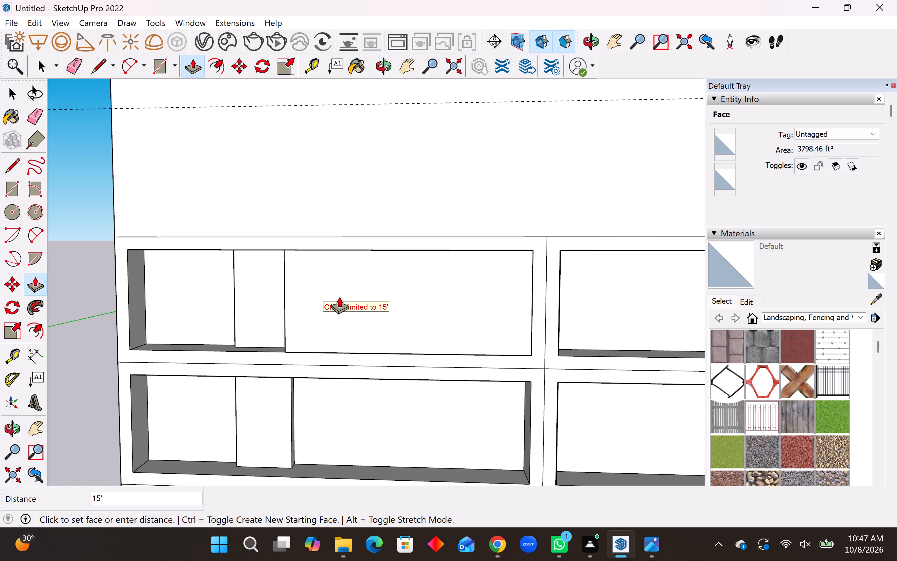
middle_drag(361, 292, 391, 283)
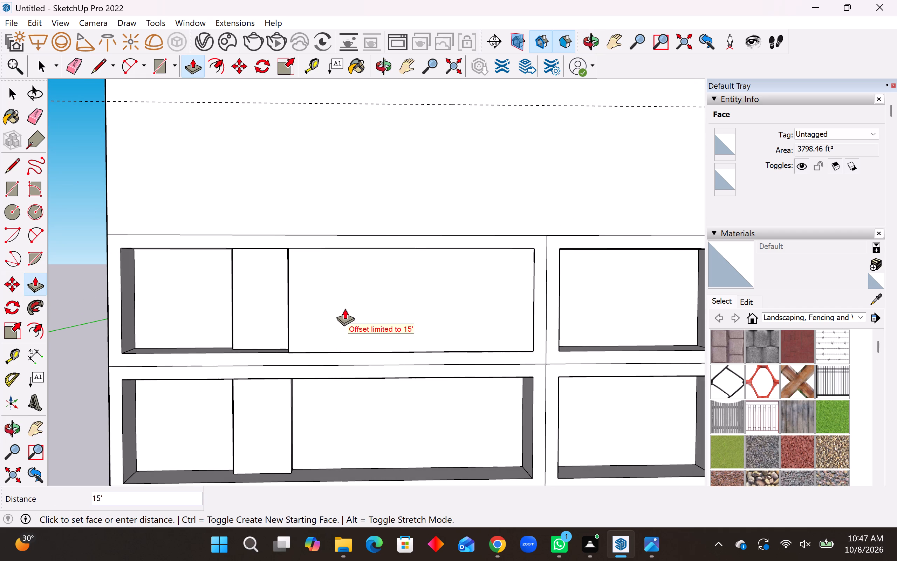
scroll(346, 301, up, 2)
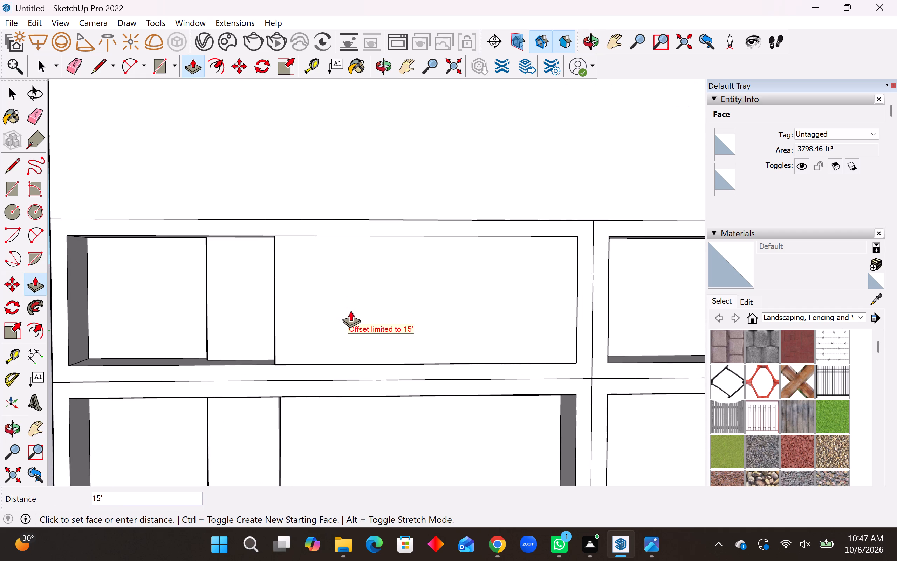
middle_drag(354, 314, 353, 325)
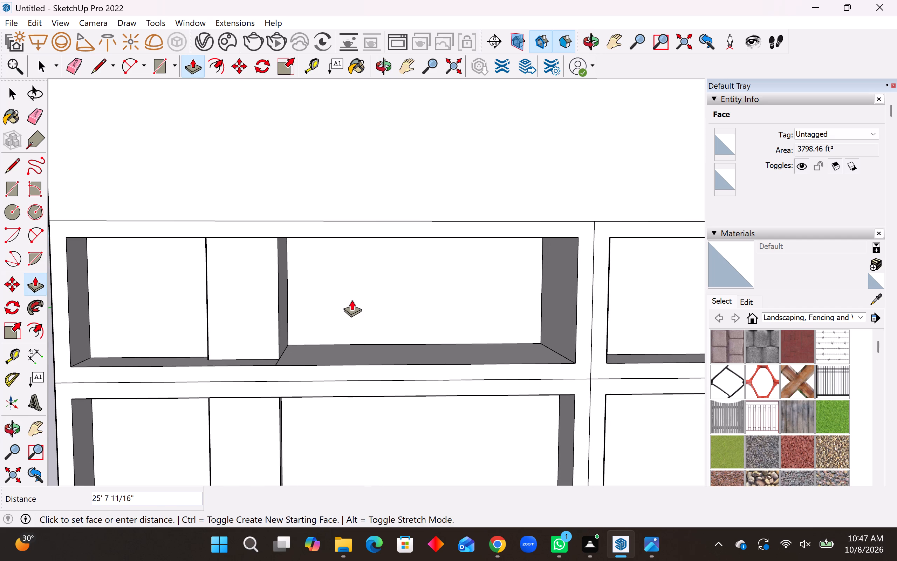
text(25')
key(Return)
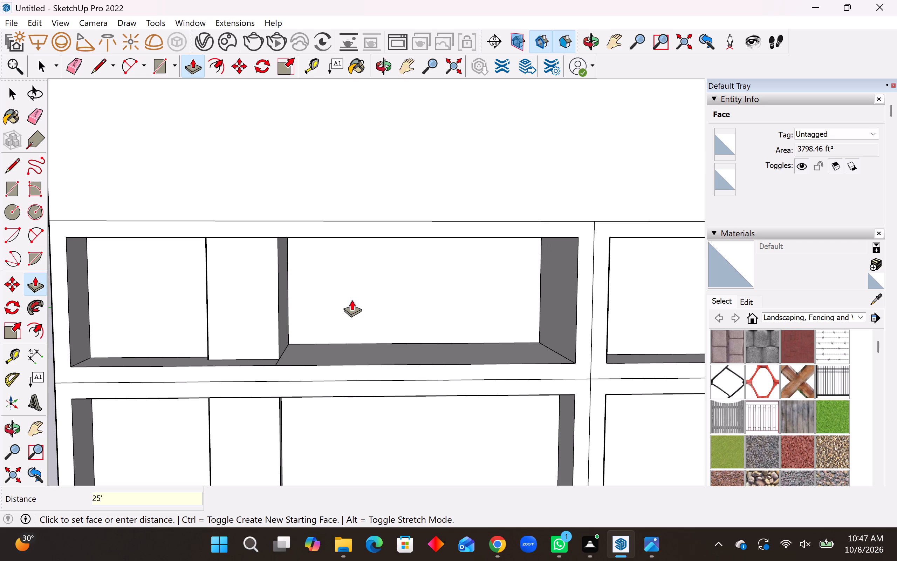
Push the back face to the right of the strip in the wide lower recess inward by 25', matching the recess above.
scroll(353, 283, down, 5)
middle_drag(396, 328, 383, 270)
click(402, 361)
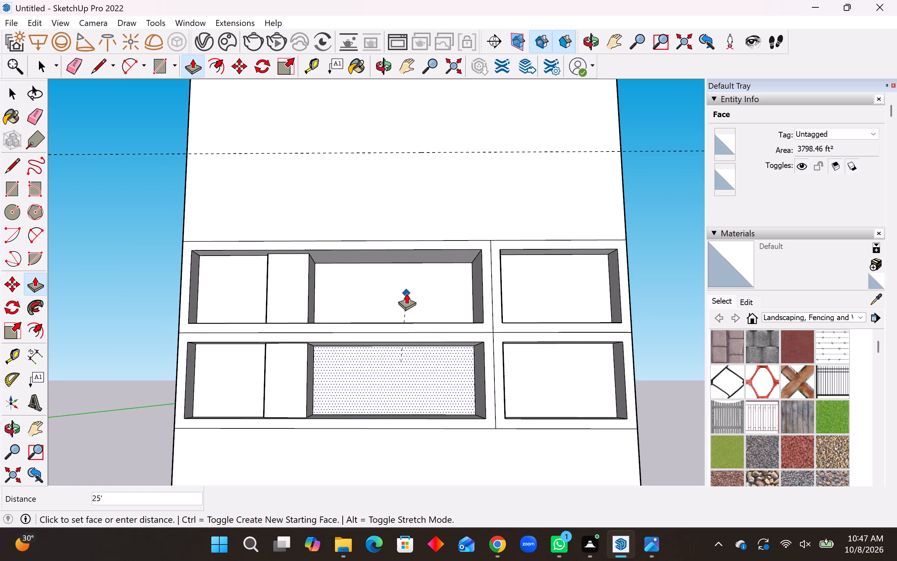
click(406, 293)
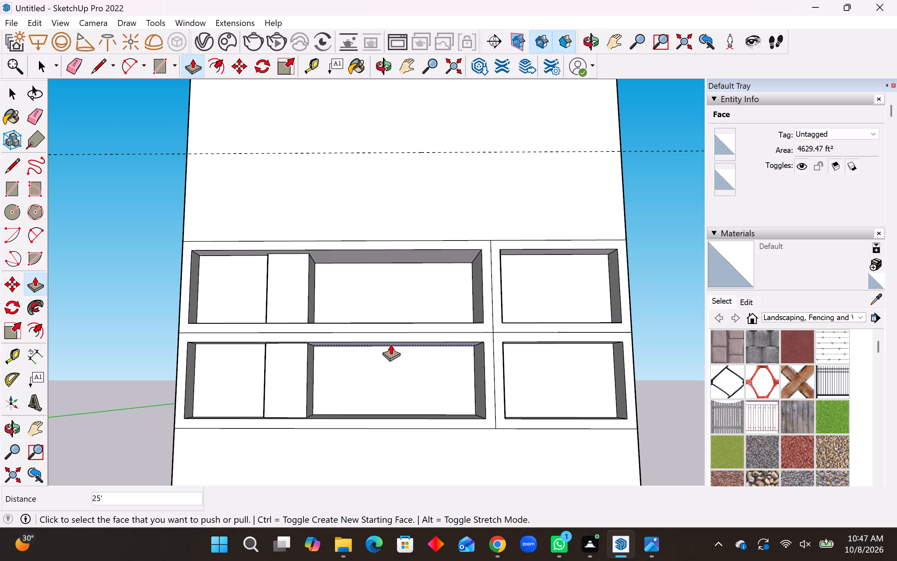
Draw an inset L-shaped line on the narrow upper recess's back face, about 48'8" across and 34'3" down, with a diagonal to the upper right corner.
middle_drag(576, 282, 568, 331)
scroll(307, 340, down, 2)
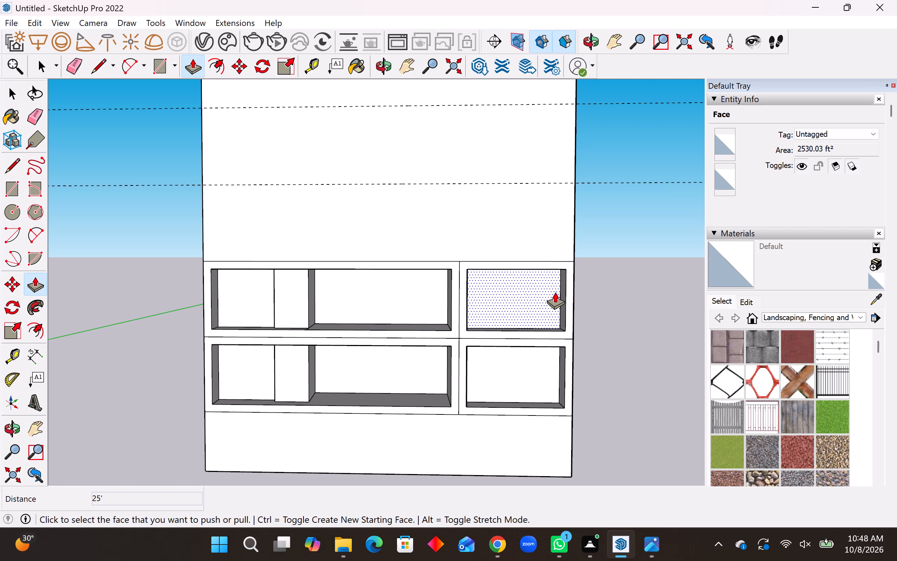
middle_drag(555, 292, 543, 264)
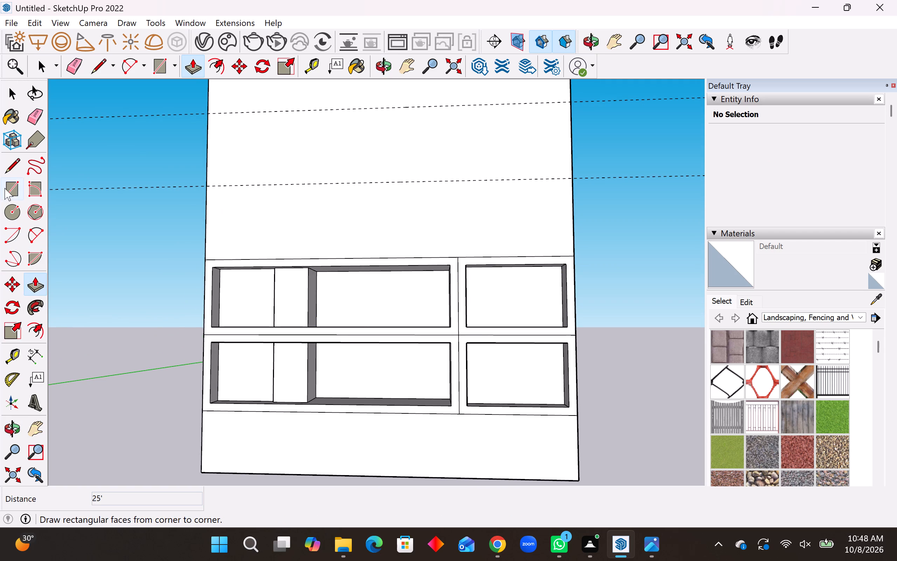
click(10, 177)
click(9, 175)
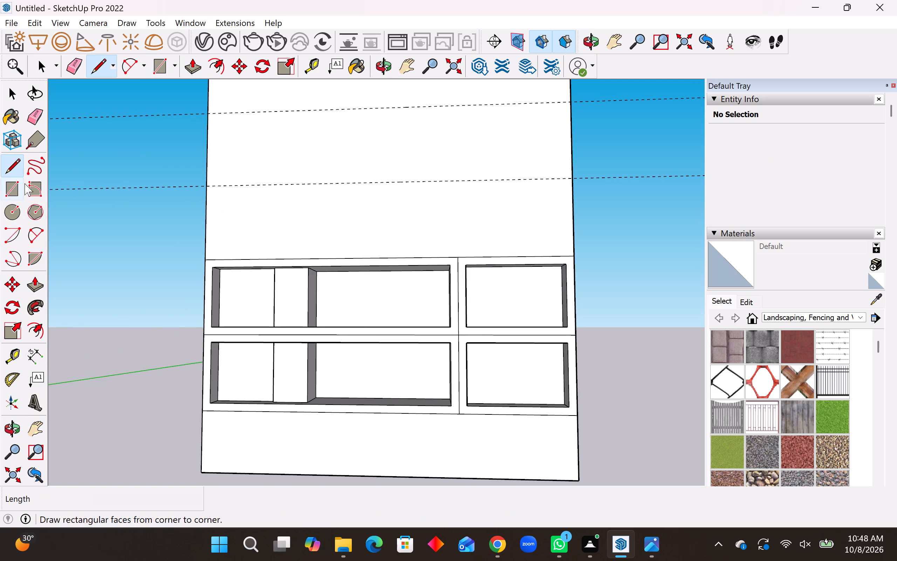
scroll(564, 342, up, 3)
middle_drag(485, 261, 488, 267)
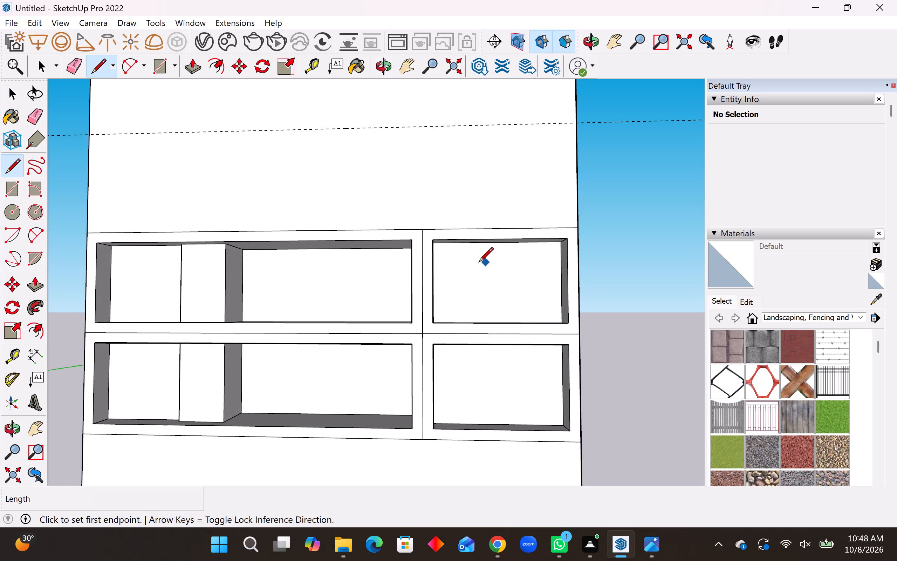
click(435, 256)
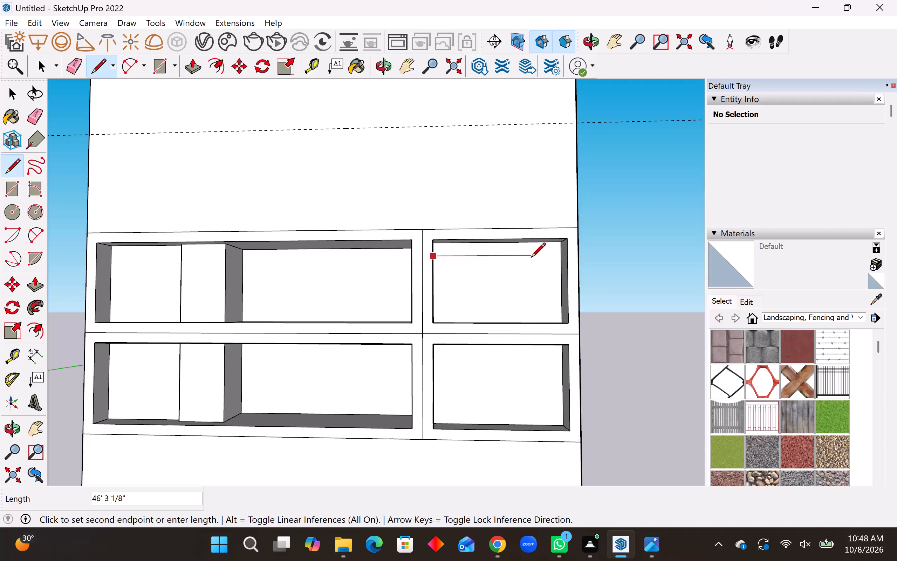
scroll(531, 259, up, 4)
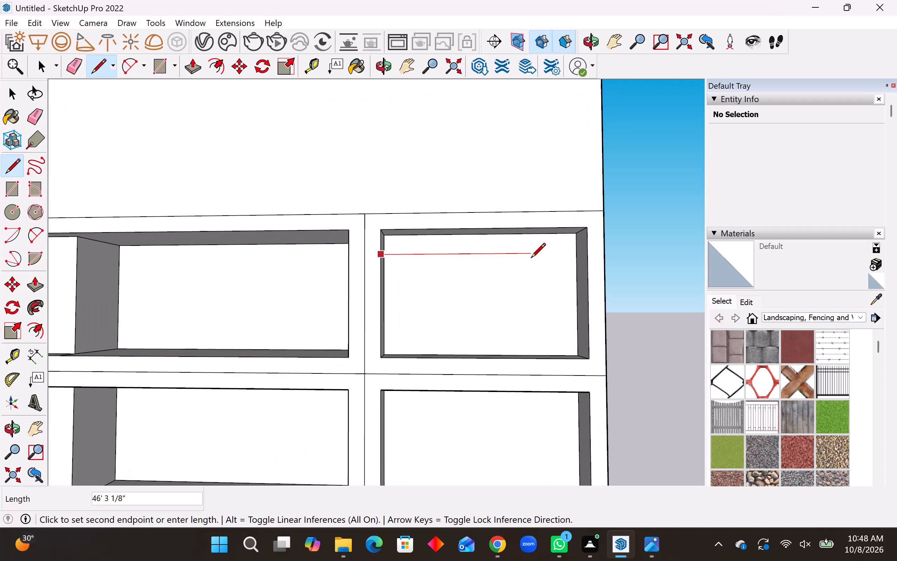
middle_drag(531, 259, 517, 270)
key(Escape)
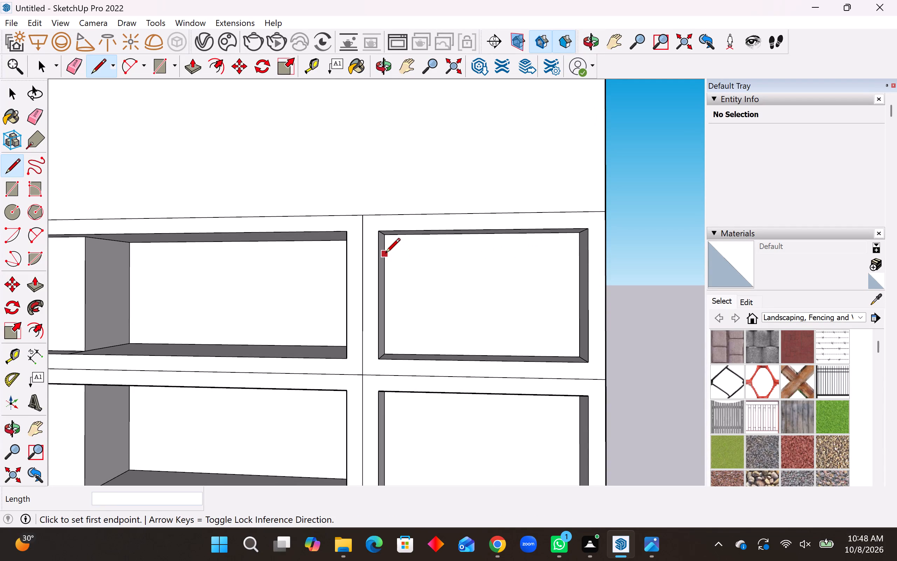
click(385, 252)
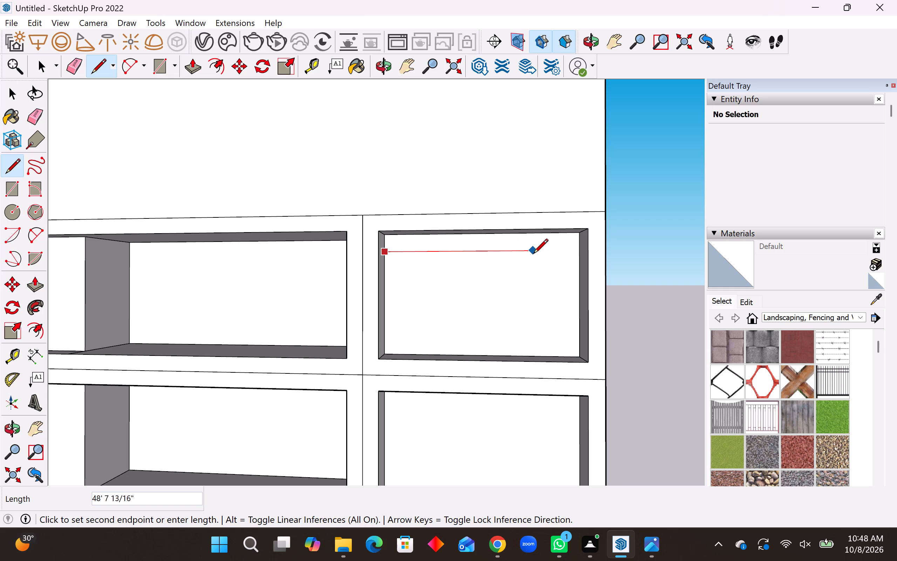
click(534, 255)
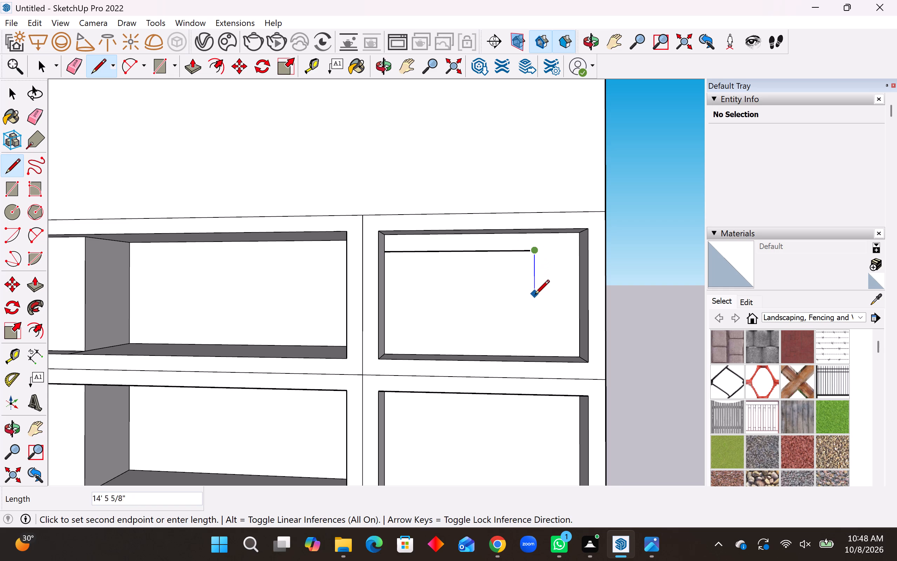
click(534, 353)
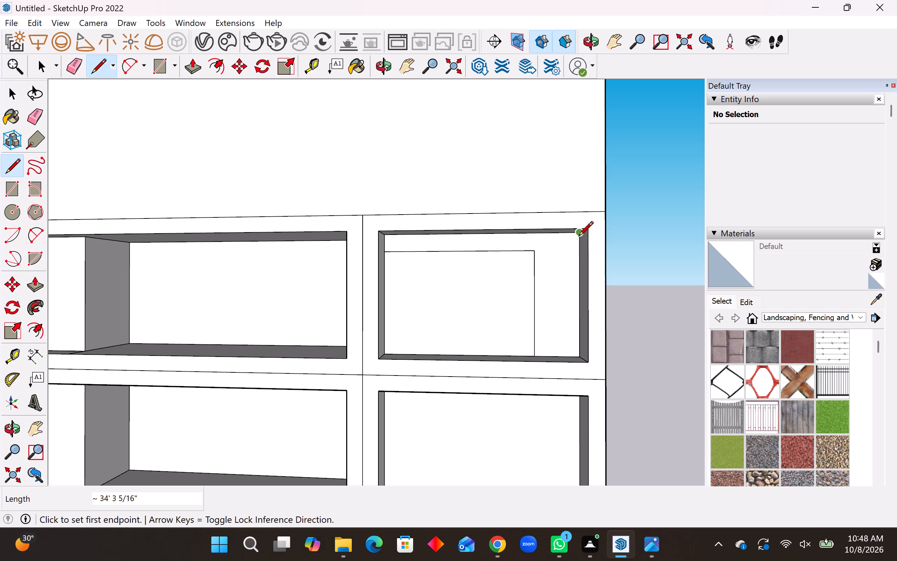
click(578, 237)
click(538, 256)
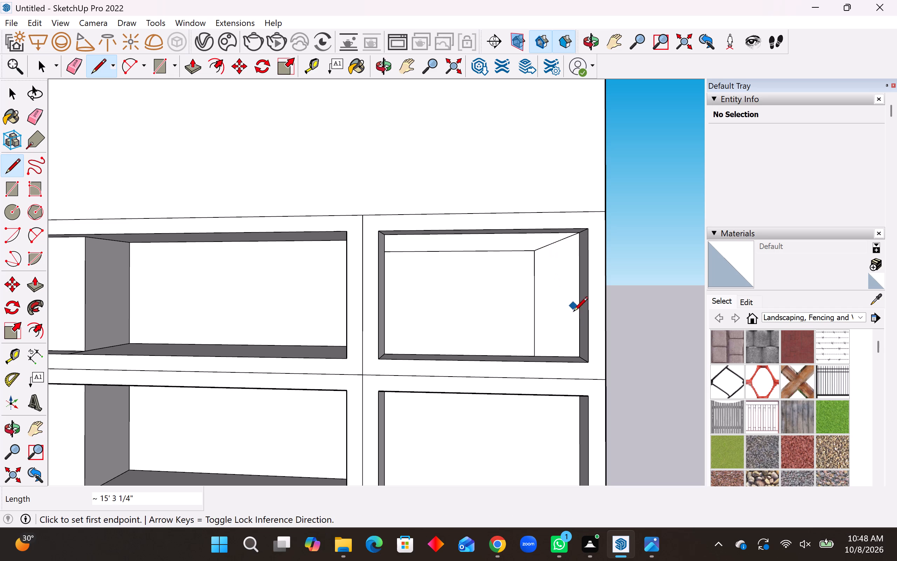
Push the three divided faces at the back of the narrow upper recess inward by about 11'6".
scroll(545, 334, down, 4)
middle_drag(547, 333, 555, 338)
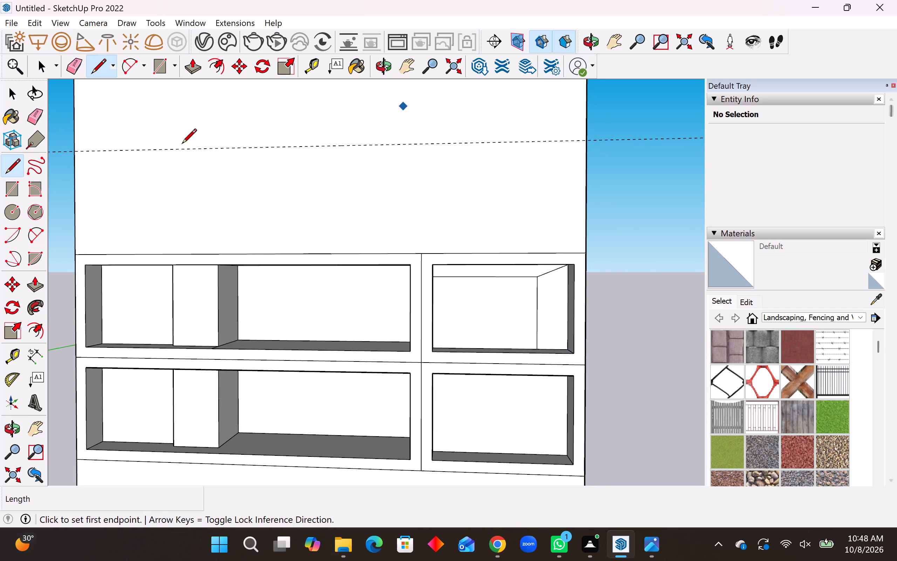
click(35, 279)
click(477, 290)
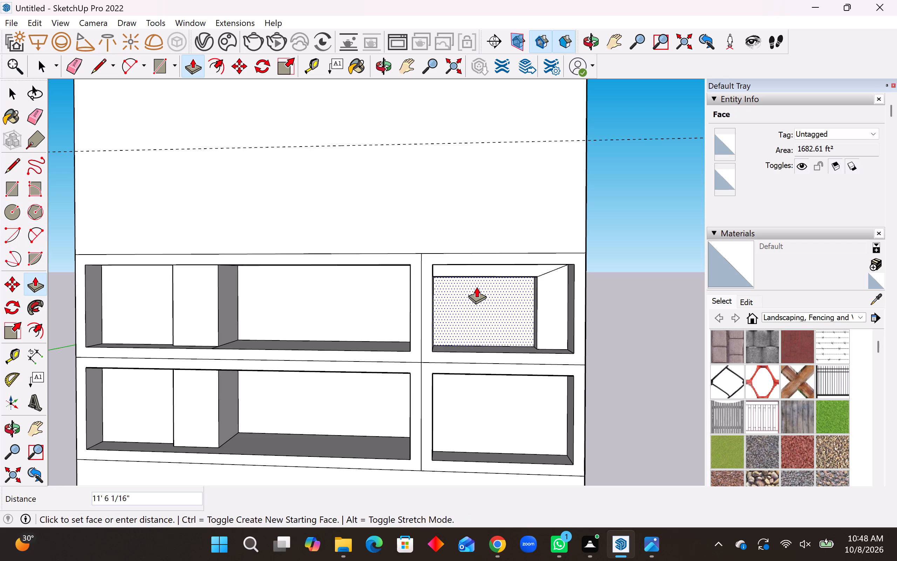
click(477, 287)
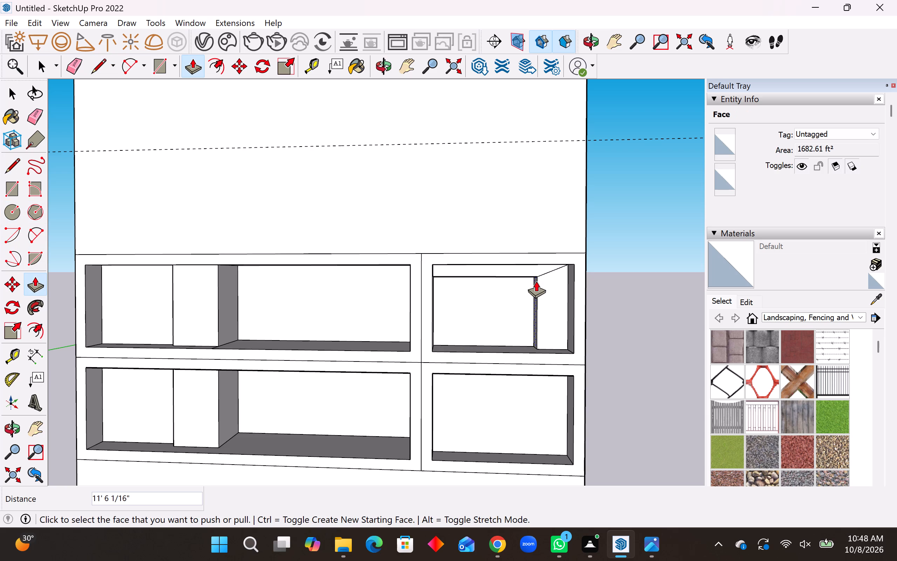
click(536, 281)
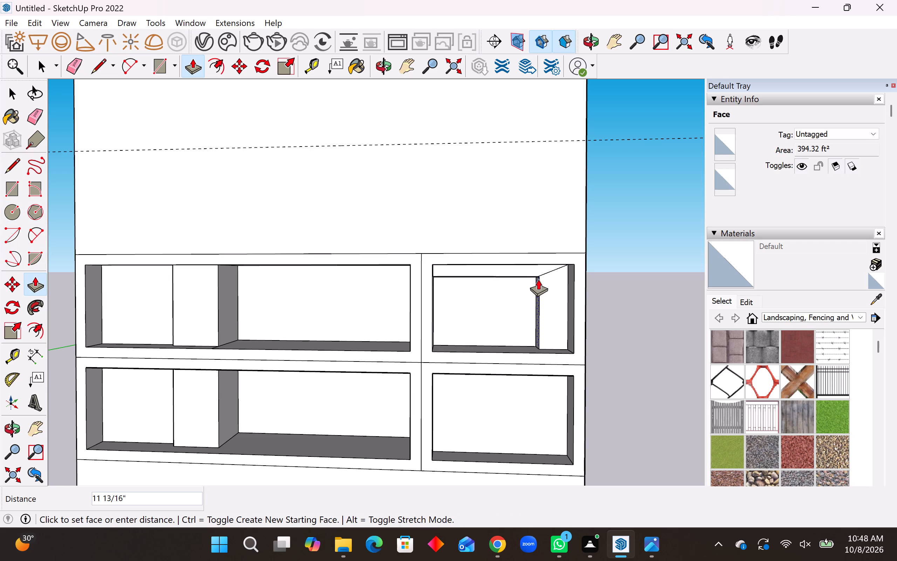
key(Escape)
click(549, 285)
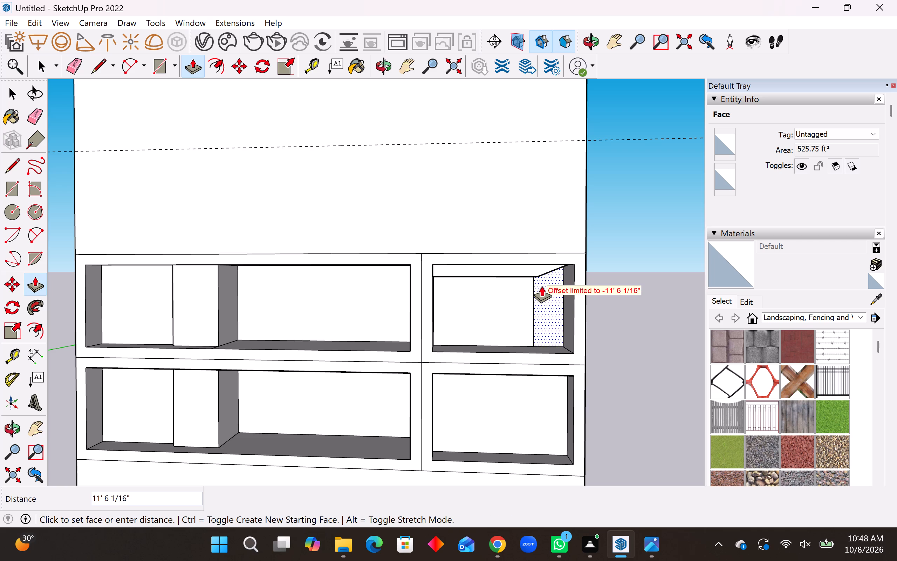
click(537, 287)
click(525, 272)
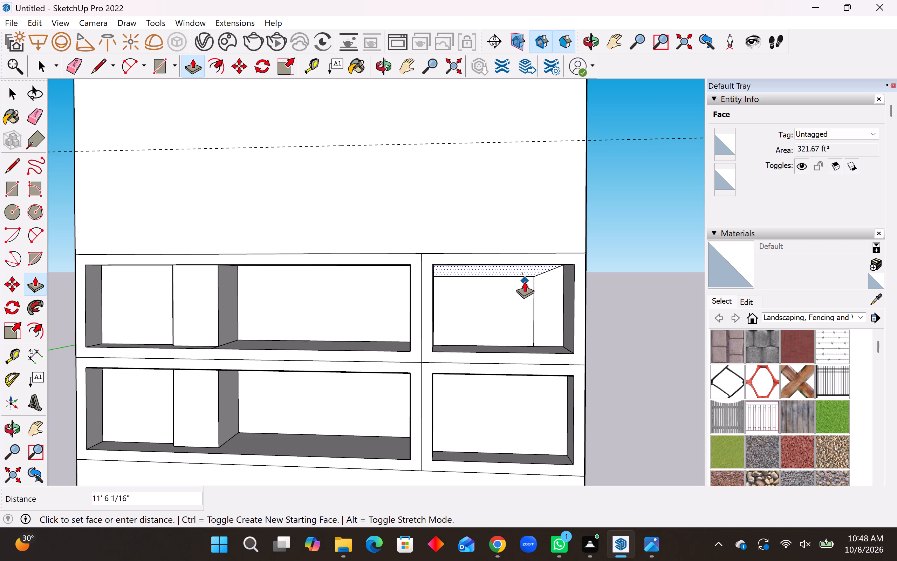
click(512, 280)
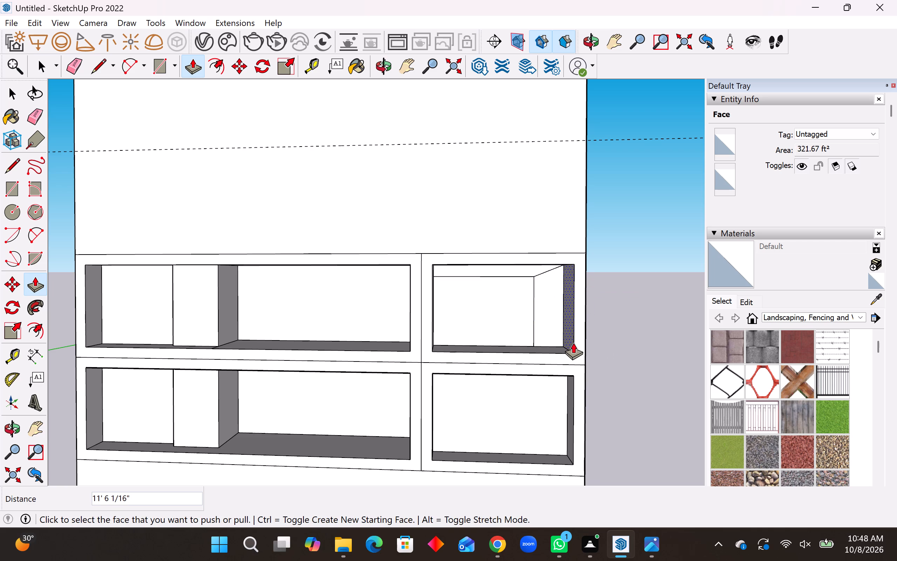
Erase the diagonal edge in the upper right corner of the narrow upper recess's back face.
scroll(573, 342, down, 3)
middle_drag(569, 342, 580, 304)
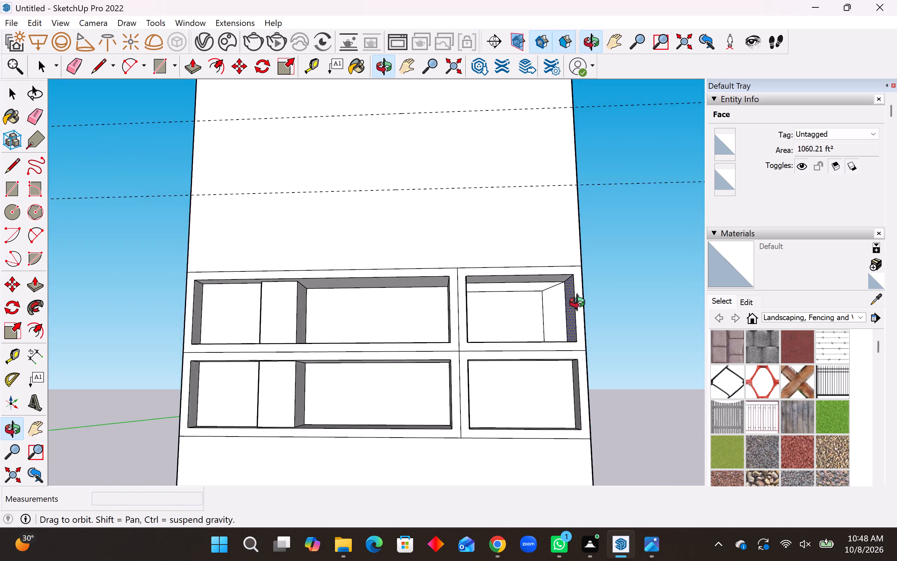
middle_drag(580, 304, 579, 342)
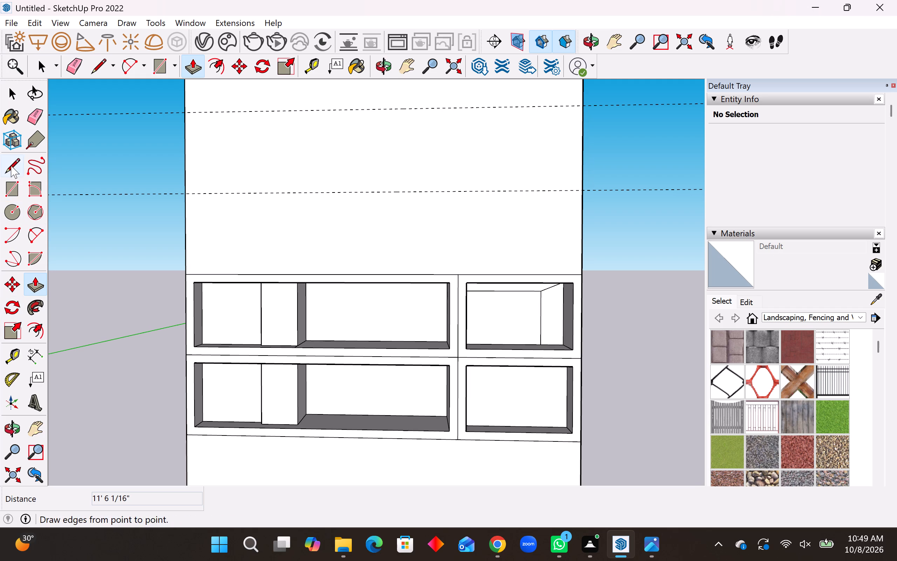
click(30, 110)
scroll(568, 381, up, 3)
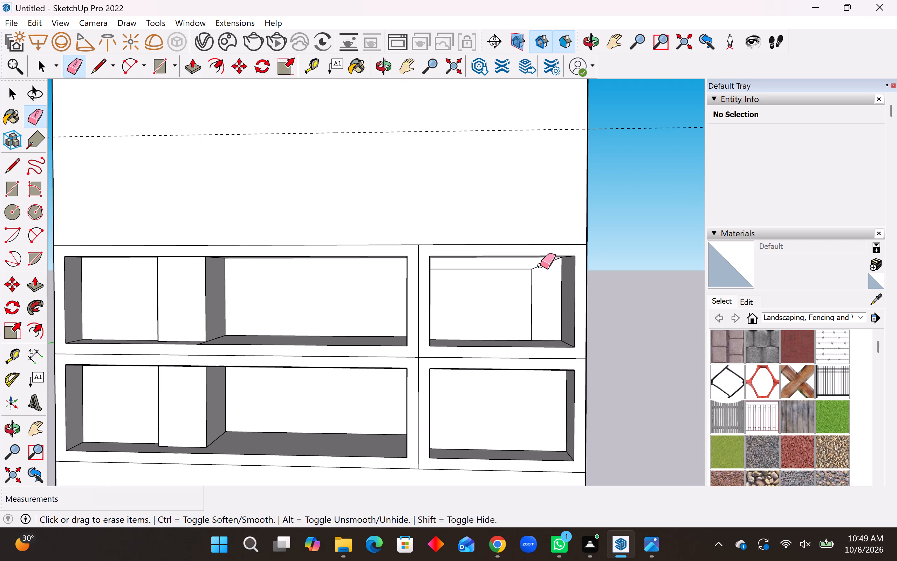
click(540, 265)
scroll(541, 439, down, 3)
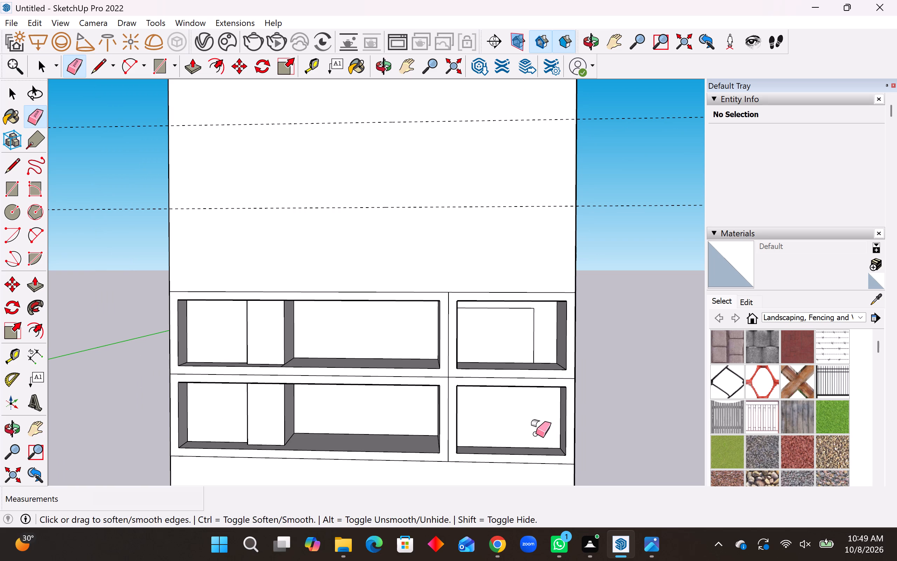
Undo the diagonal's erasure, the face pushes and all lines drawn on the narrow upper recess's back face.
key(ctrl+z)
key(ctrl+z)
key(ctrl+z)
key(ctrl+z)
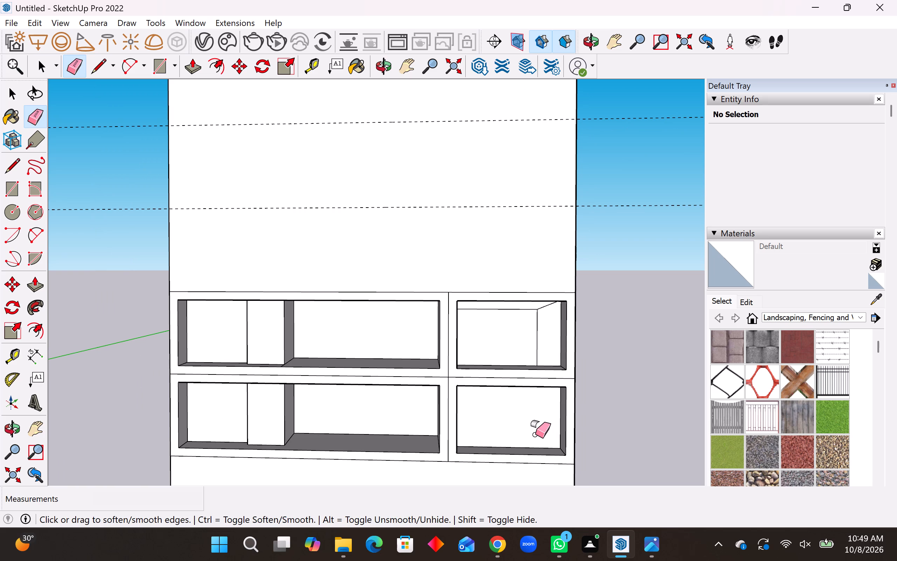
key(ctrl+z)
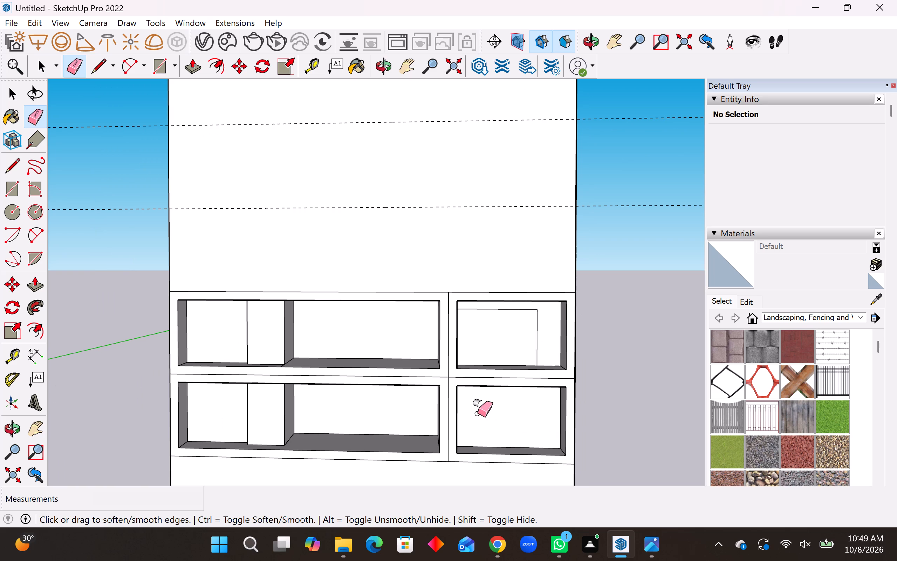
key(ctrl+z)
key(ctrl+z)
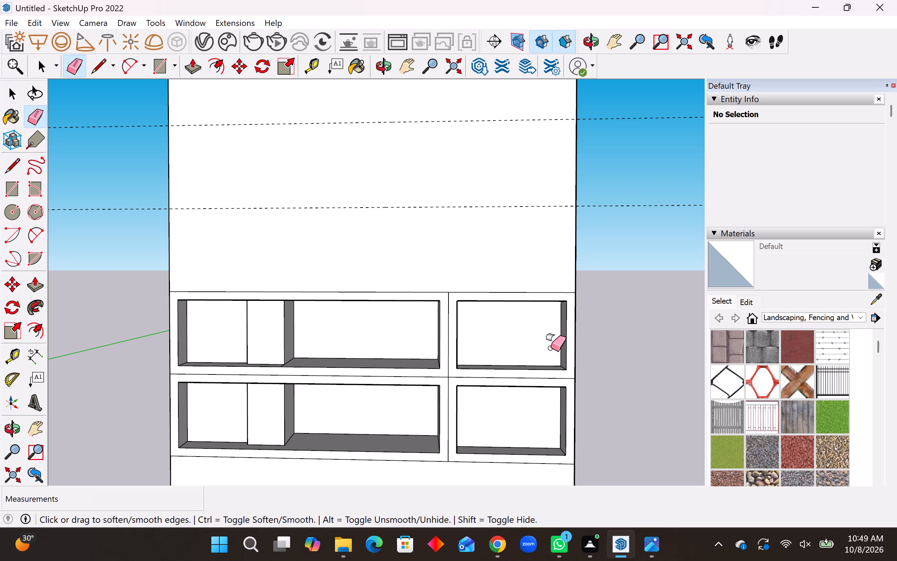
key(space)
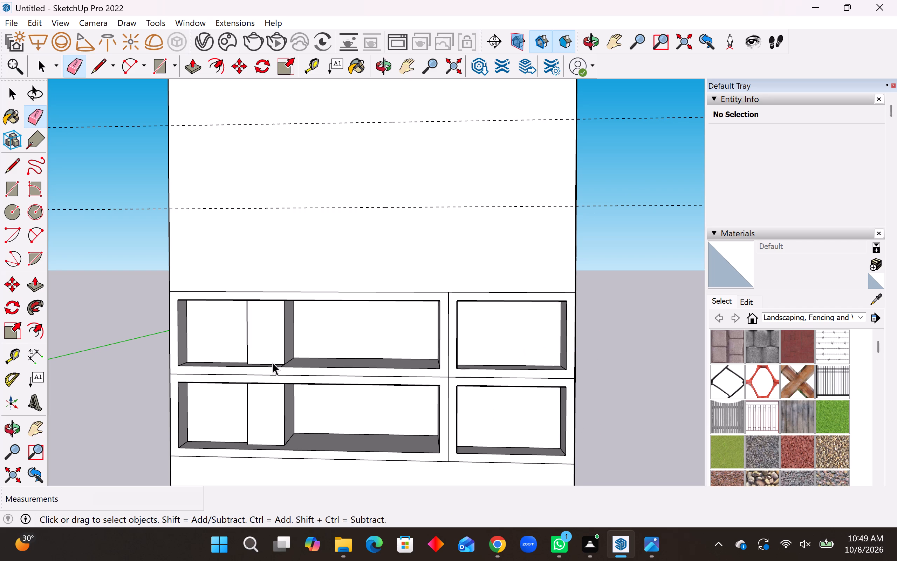
Pull the narrow upper recess's back face outward by 15' so it is flush with the front wall.
click(30, 287)
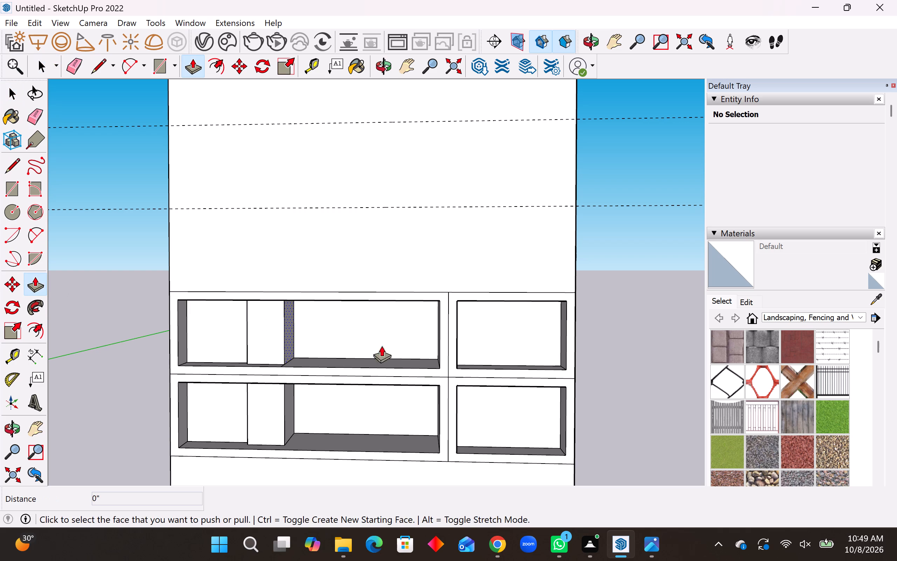
click(525, 317)
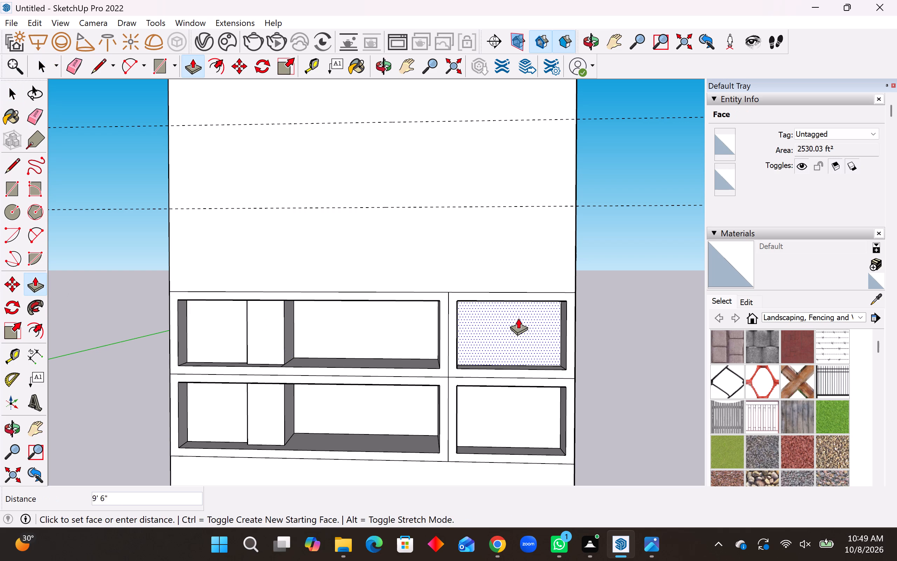
click(456, 338)
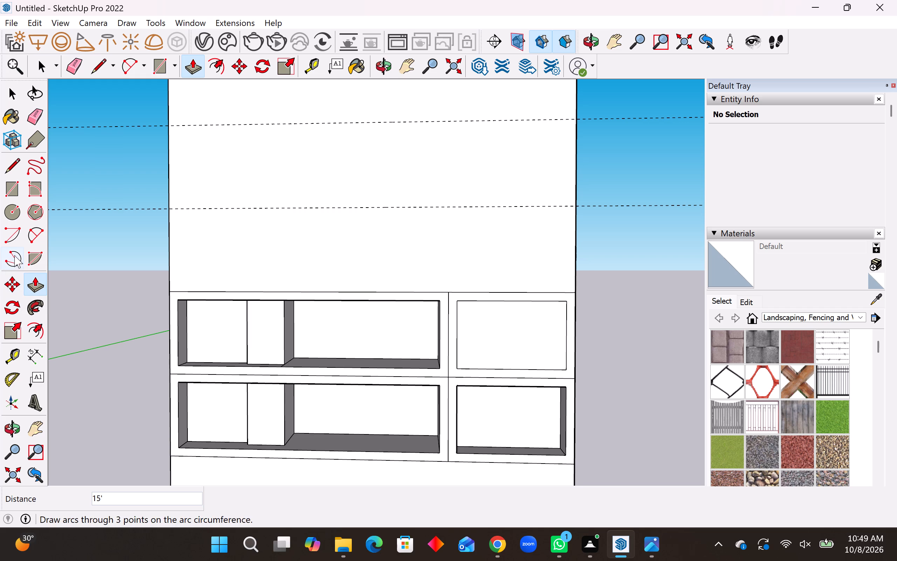
Outline a trapezoid along the narrow upper panel's right edge, with an inner vertical about 22'9" long and diagonals to both right corners.
click(13, 175)
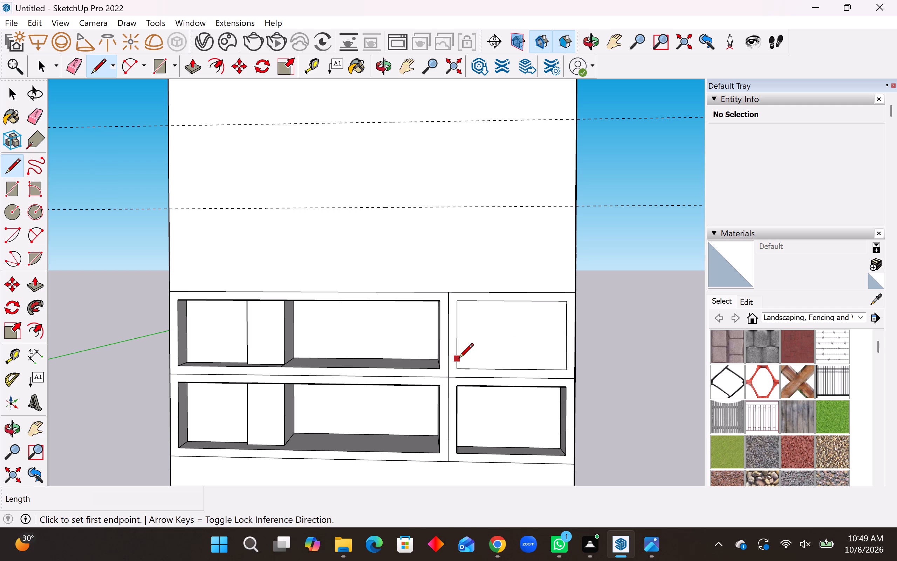
click(541, 317)
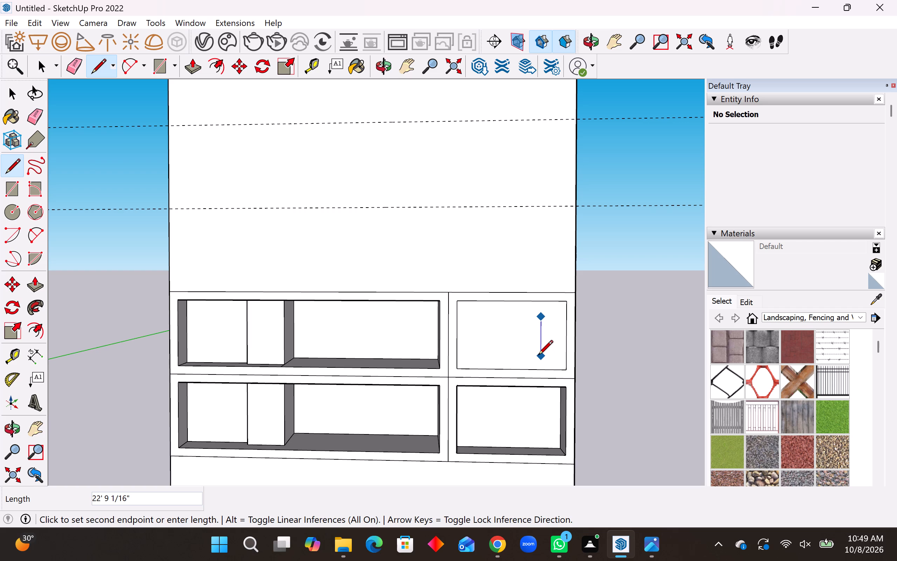
click(538, 356)
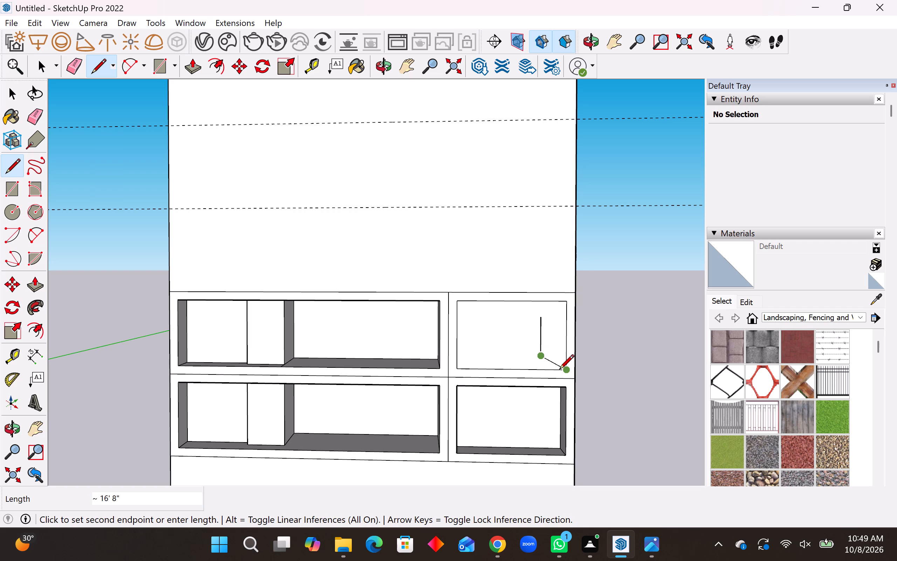
click(560, 370)
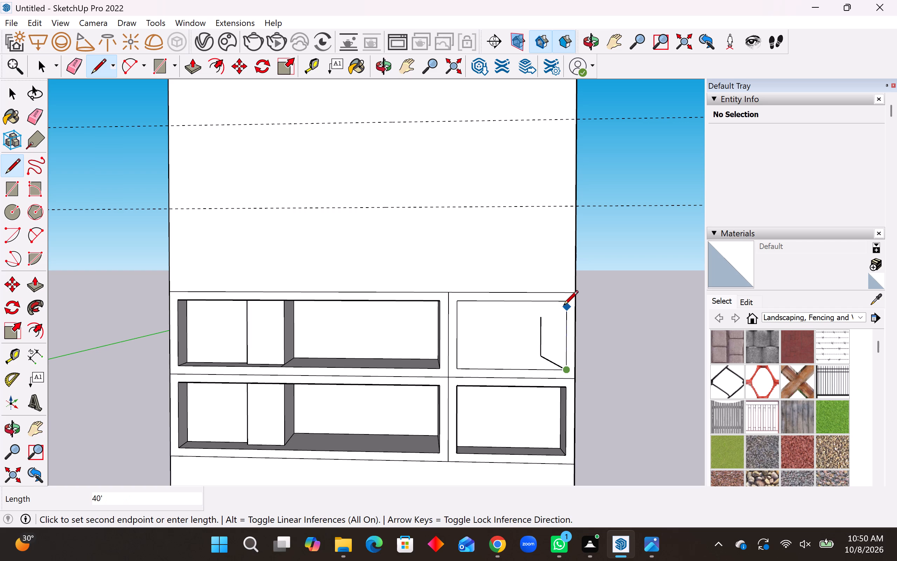
double_click(565, 303)
click(541, 318)
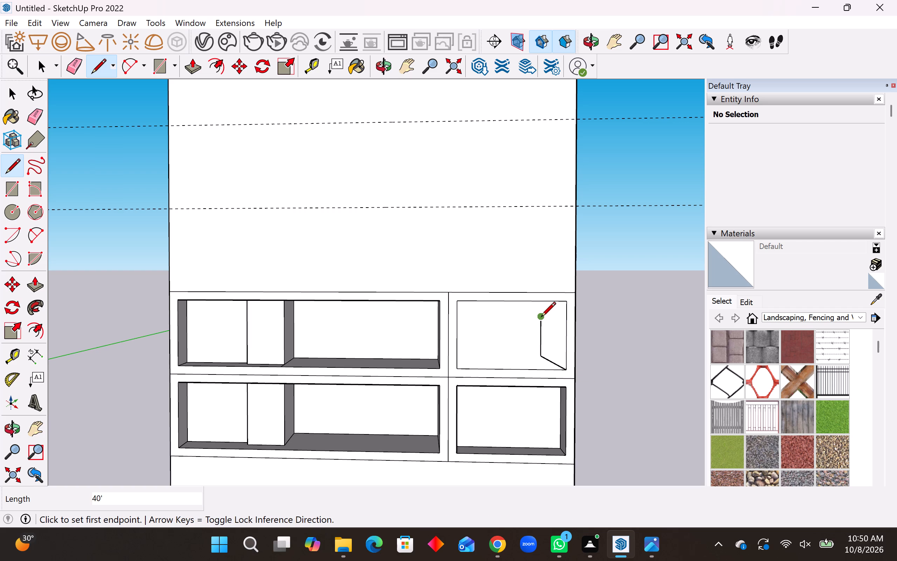
click(563, 304)
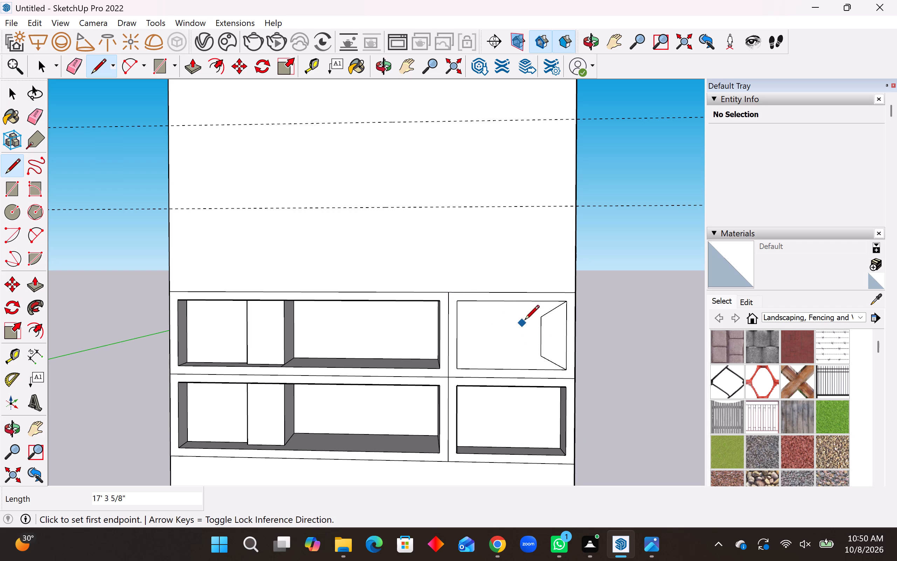
Draw two horizontal lines, each about 48'8" long, from the trapezoid's inner corners to the narrow upper panel's left edge.
click(540, 318)
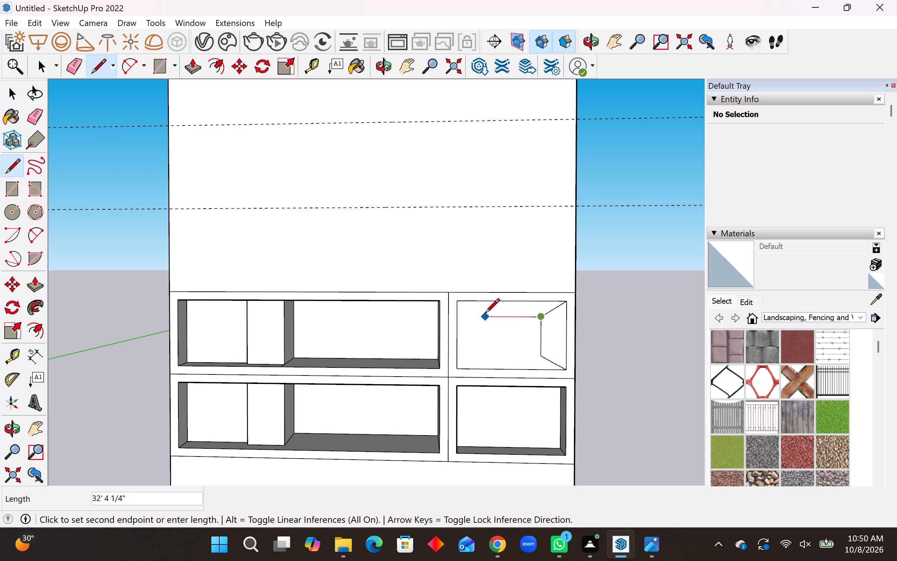
click(460, 312)
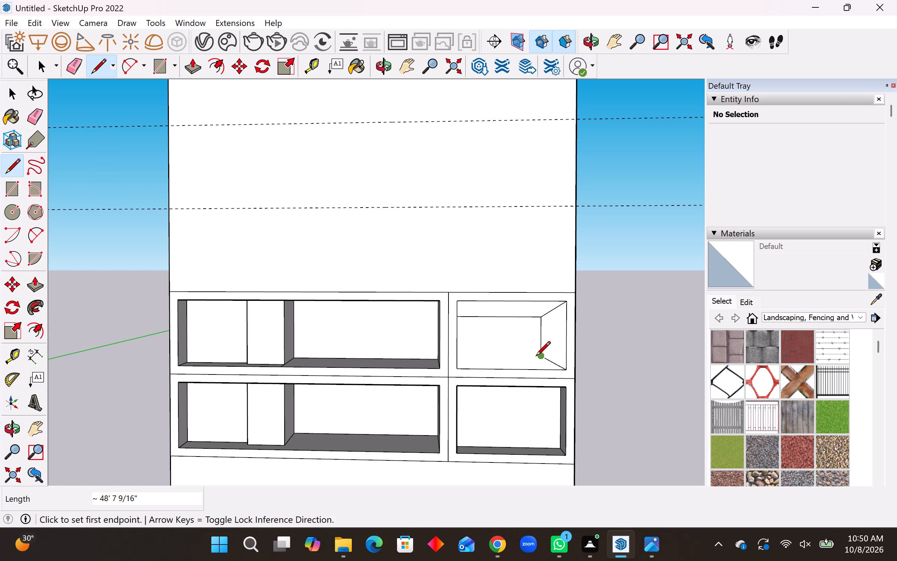
click(540, 358)
click(463, 356)
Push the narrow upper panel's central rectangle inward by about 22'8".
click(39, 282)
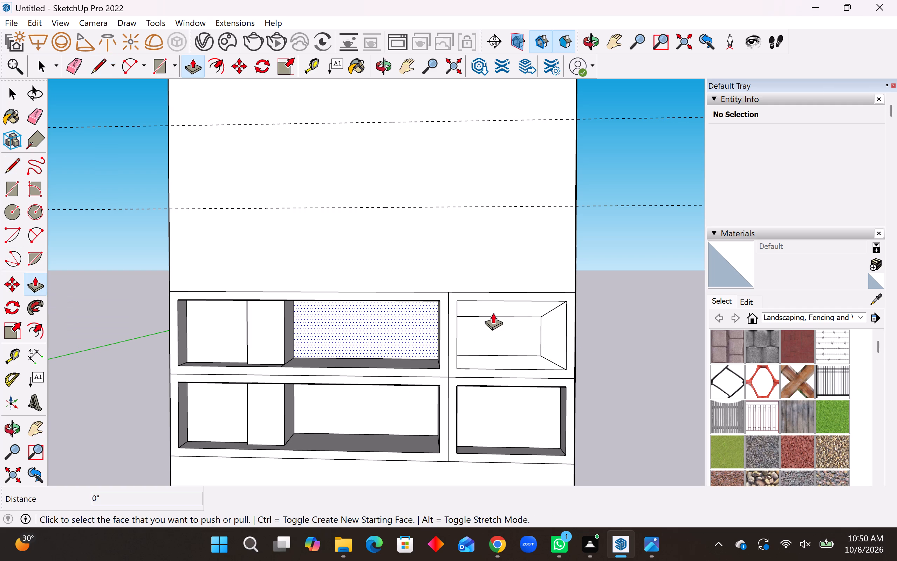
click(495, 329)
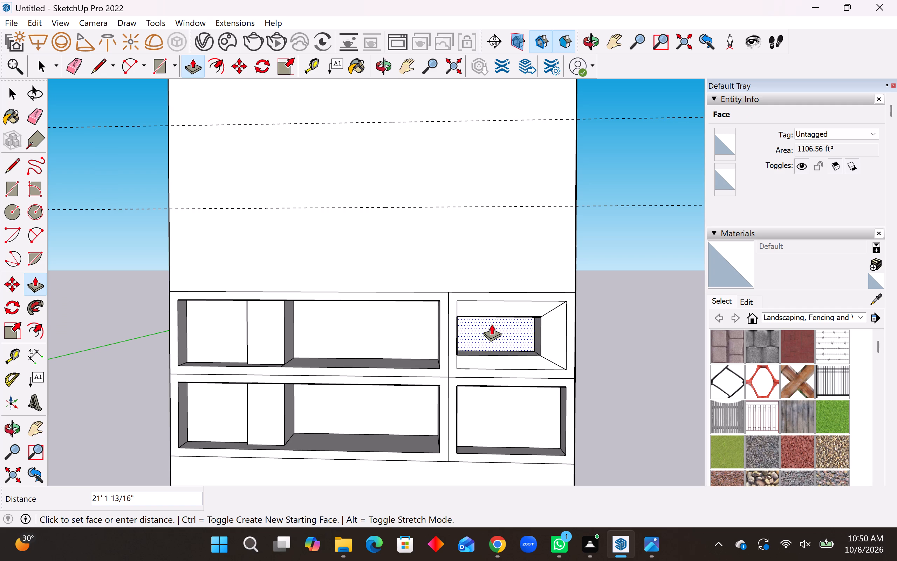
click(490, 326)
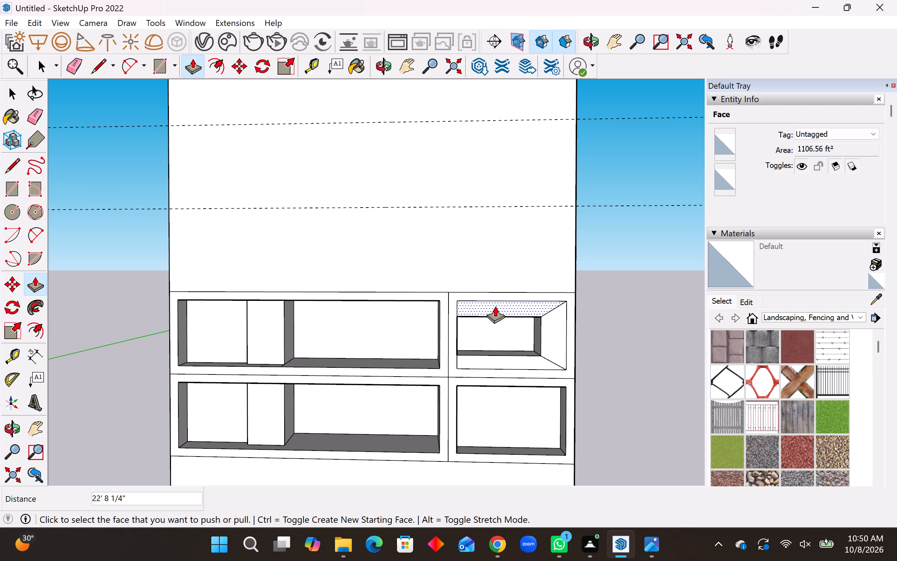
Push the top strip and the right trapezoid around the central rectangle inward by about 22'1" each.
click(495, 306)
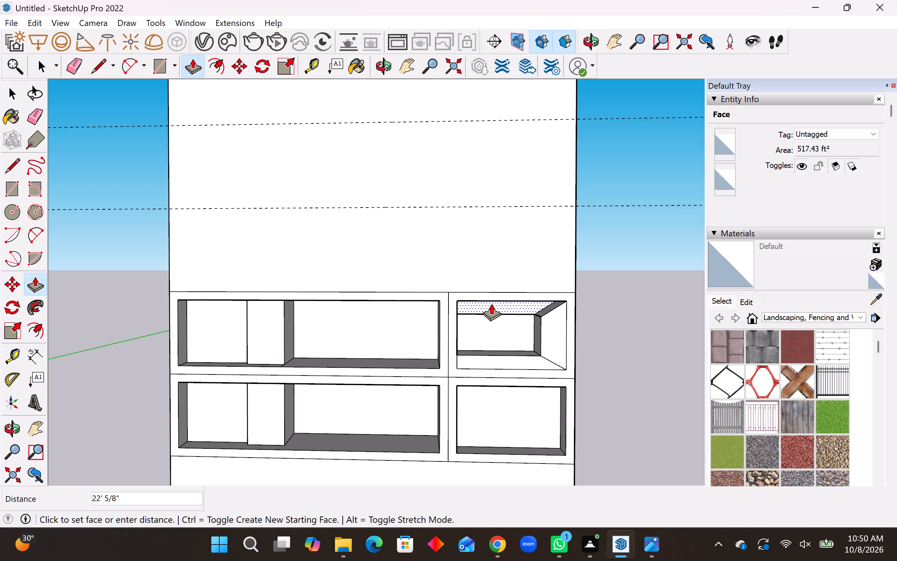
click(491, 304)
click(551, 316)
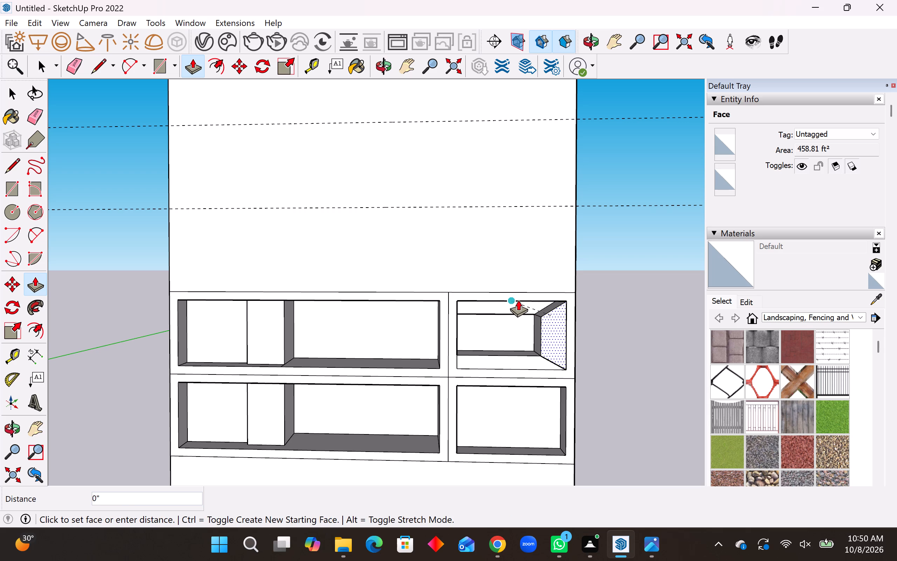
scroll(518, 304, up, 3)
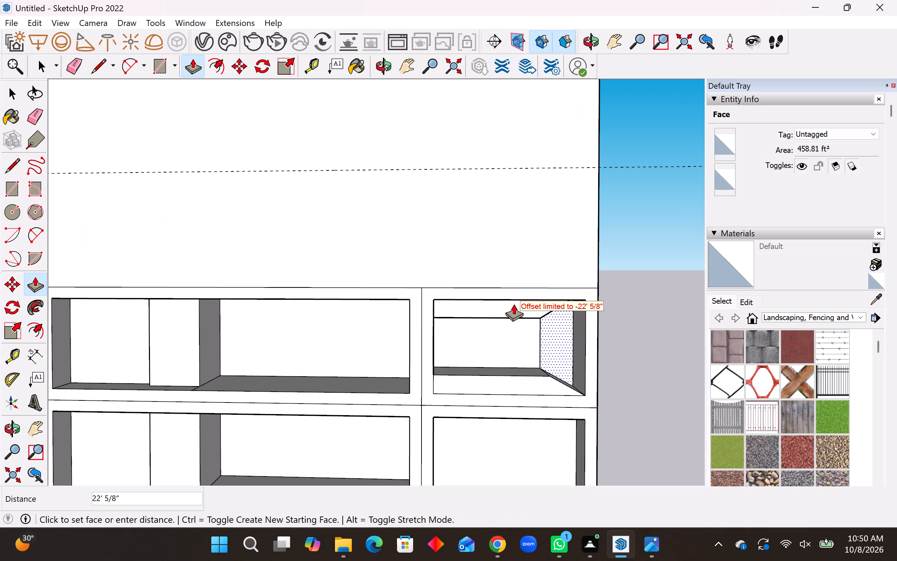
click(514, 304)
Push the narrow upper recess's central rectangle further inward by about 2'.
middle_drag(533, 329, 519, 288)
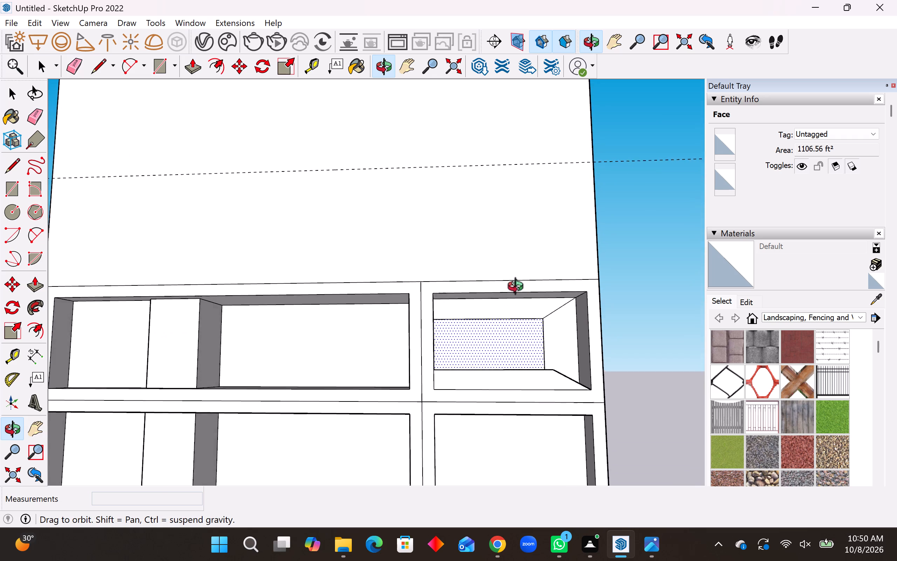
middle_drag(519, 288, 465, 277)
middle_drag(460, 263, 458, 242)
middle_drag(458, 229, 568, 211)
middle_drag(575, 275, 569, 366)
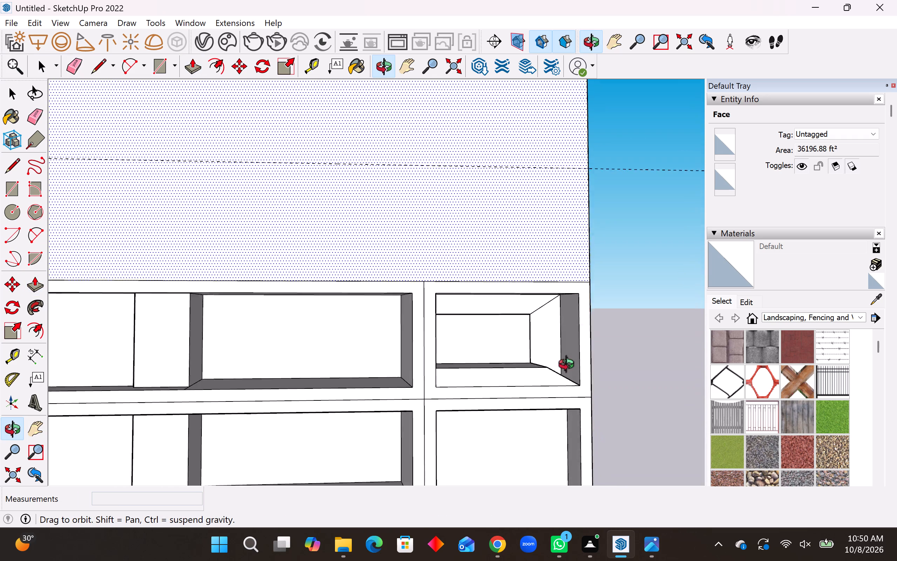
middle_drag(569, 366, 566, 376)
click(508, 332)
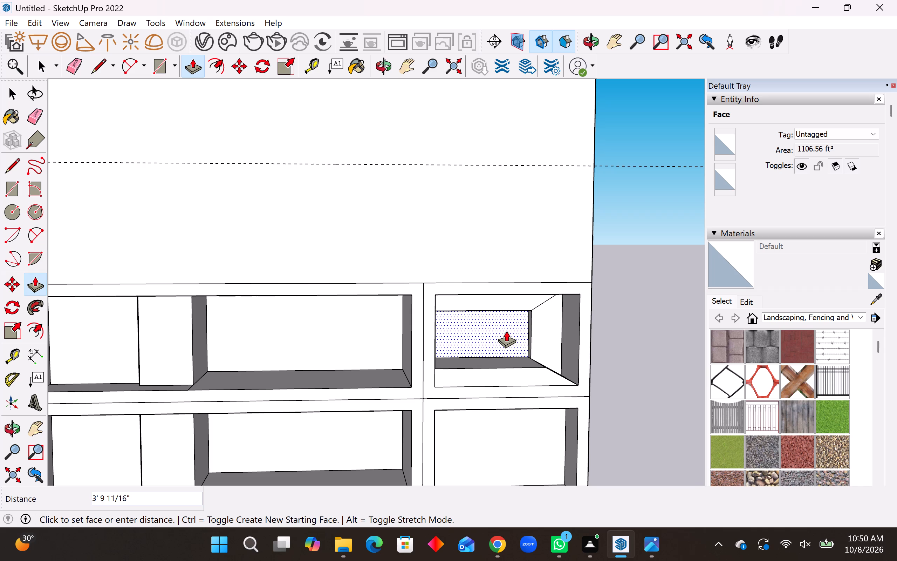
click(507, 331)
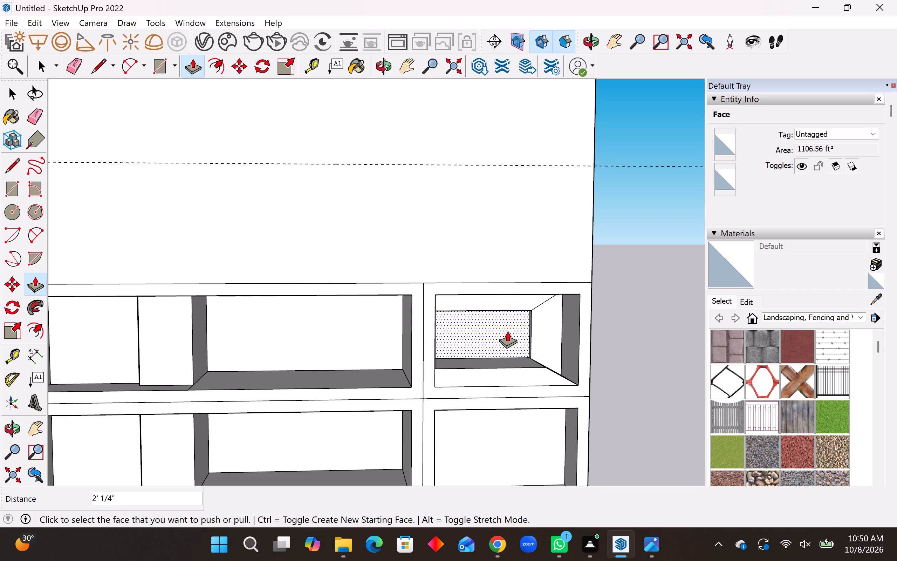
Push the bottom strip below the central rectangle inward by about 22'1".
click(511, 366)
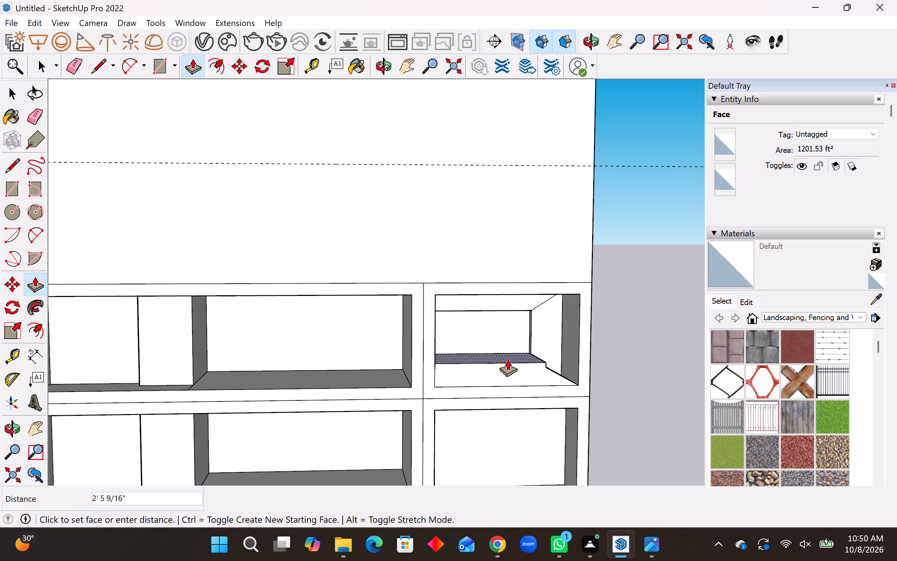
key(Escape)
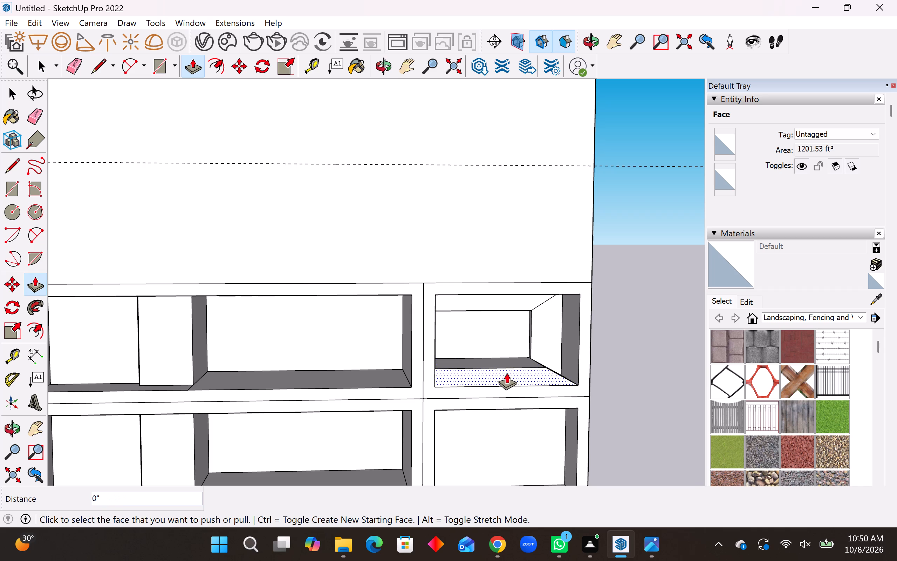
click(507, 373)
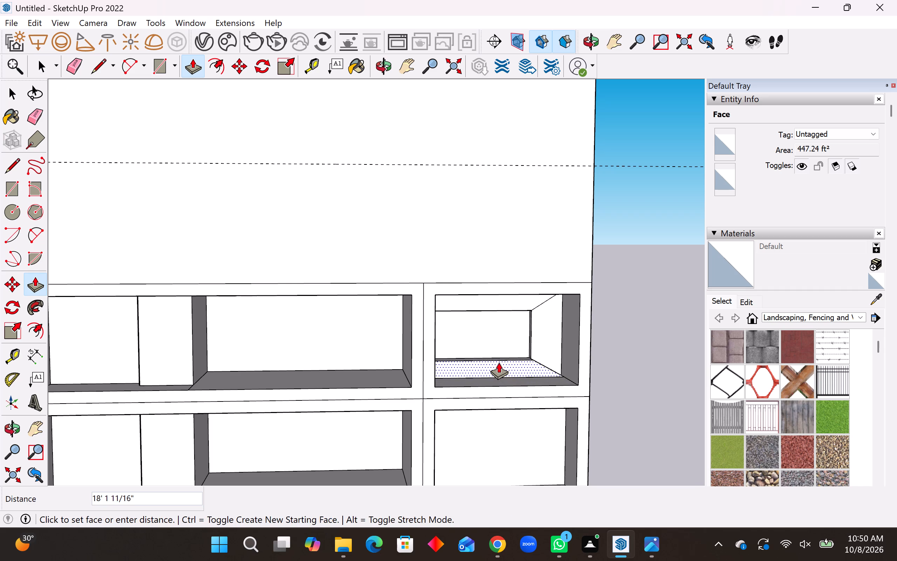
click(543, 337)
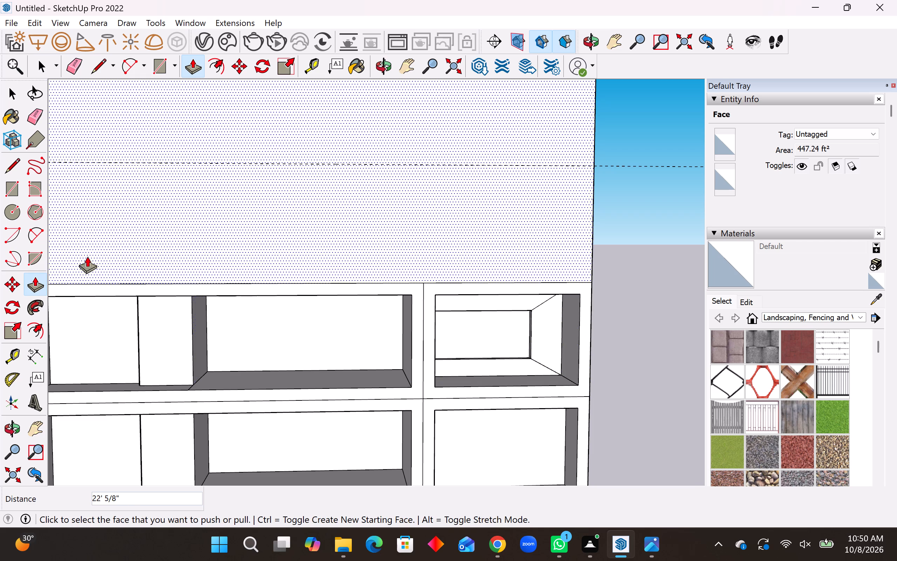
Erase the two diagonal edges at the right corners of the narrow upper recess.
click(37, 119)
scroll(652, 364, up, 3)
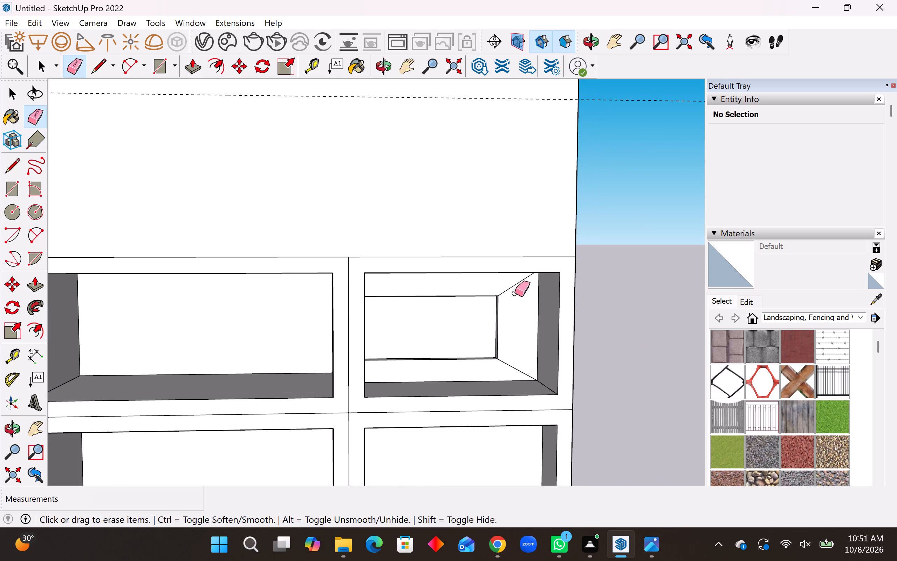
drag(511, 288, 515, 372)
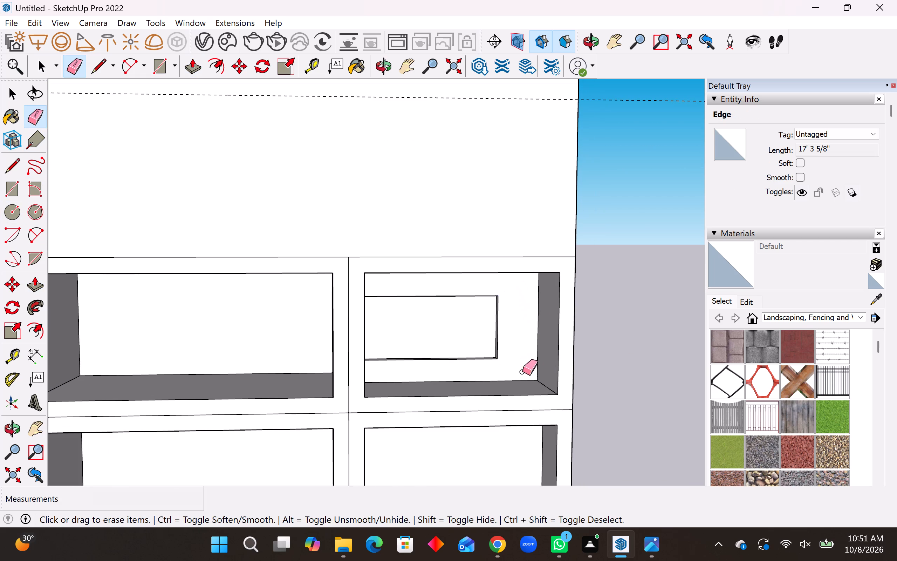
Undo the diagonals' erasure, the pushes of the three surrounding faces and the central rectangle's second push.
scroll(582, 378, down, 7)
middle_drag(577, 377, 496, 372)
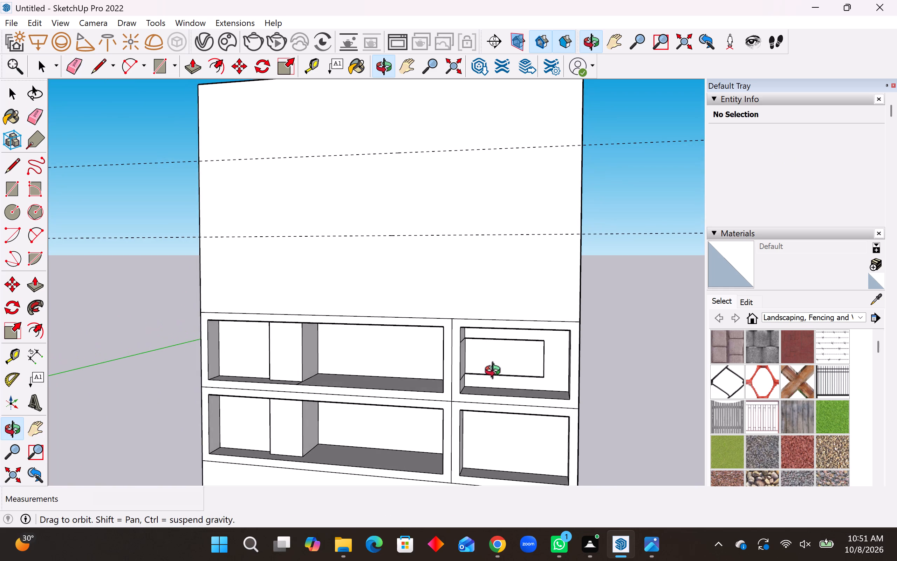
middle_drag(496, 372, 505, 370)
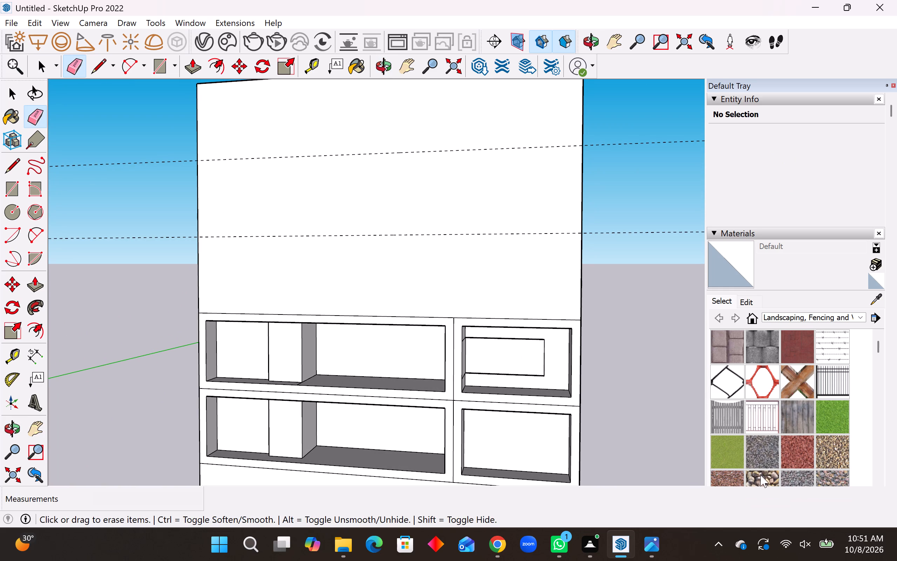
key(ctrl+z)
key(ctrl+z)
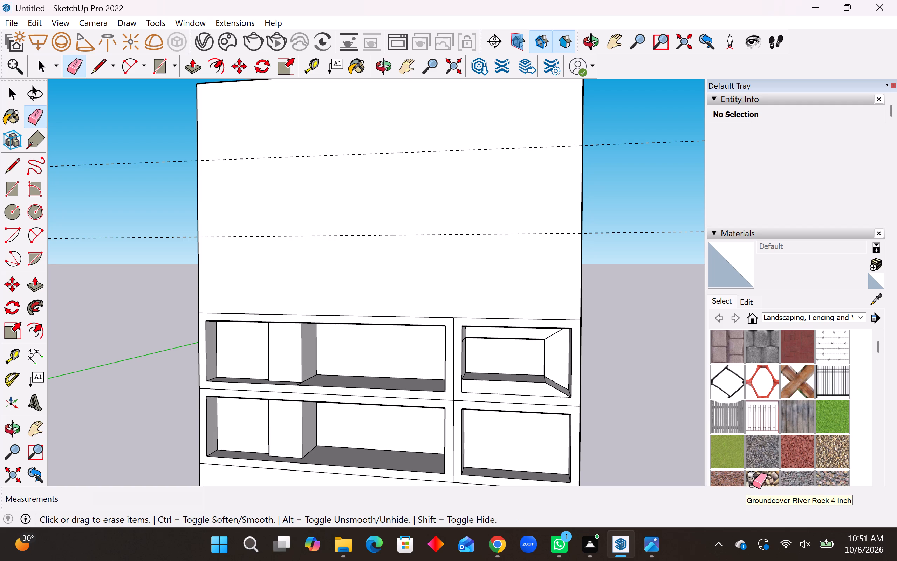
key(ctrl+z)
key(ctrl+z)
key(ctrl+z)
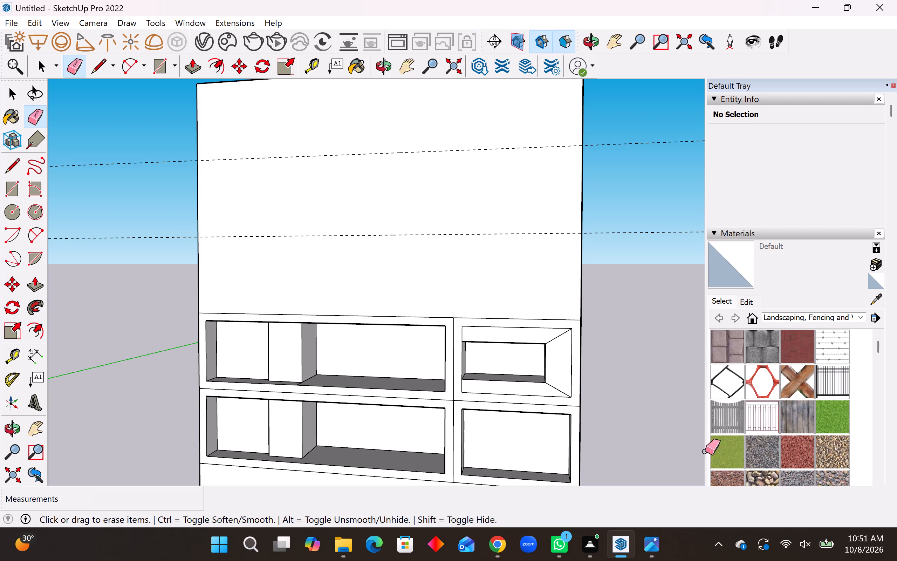
Examine the narrow upper panel's recessed central rectangle and its surrounding strips from several angles.
middle_drag(523, 386, 571, 379)
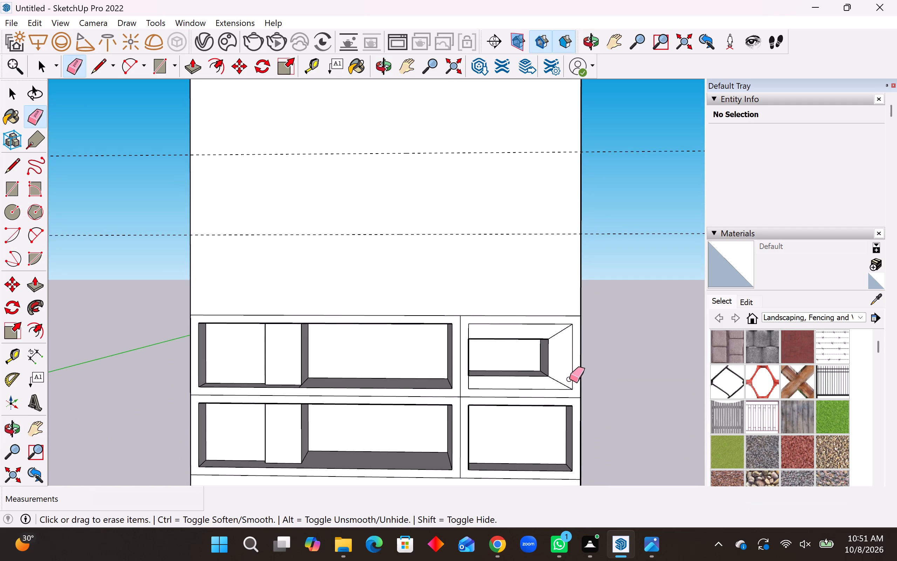
scroll(559, 370, up, 4)
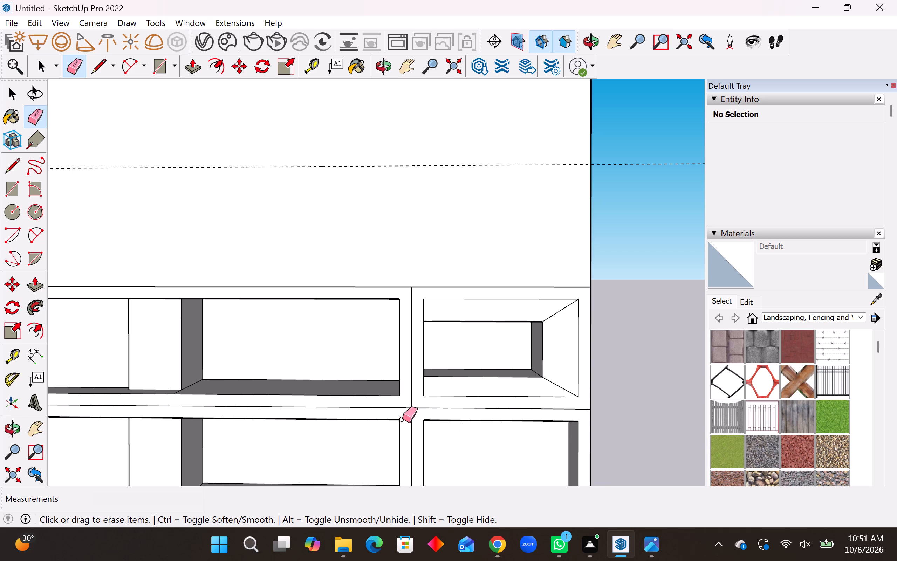
middle_drag(402, 418, 366, 367)
scroll(460, 365, down, 3)
middle_drag(524, 351, 532, 371)
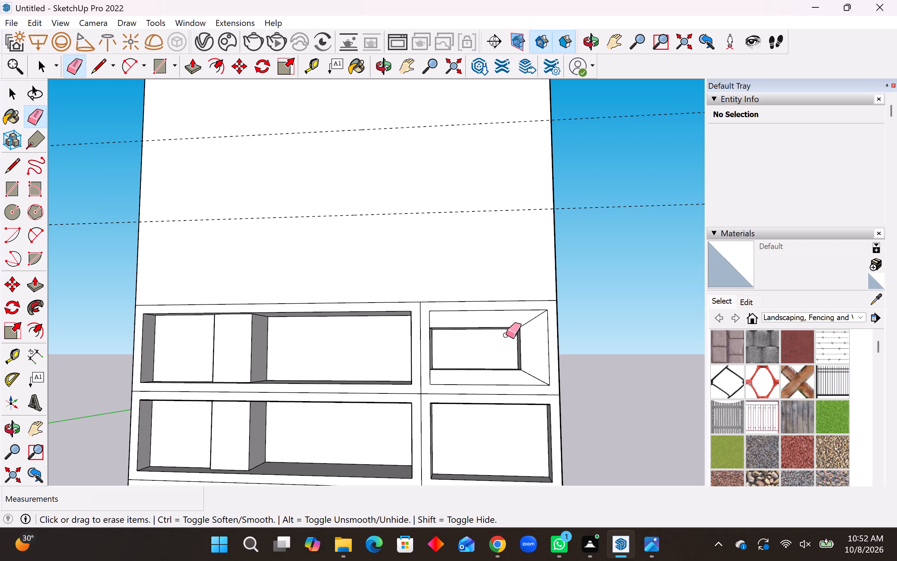
middle_drag(515, 380, 527, 370)
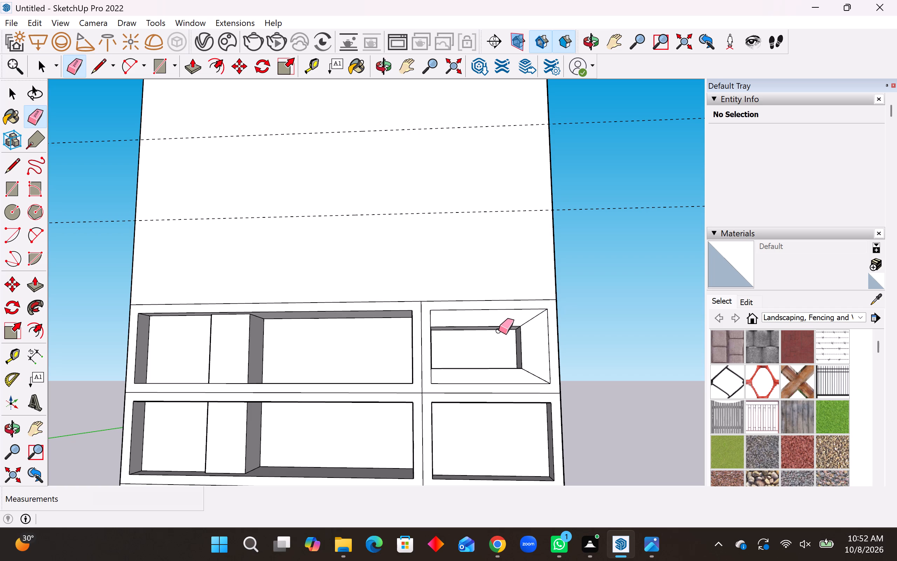
click(466, 325)
click(465, 326)
key(space)
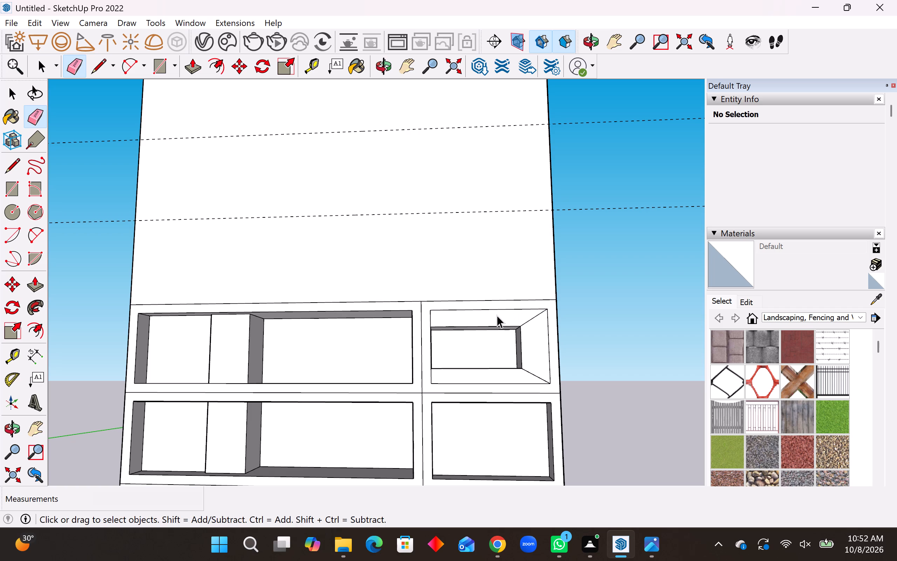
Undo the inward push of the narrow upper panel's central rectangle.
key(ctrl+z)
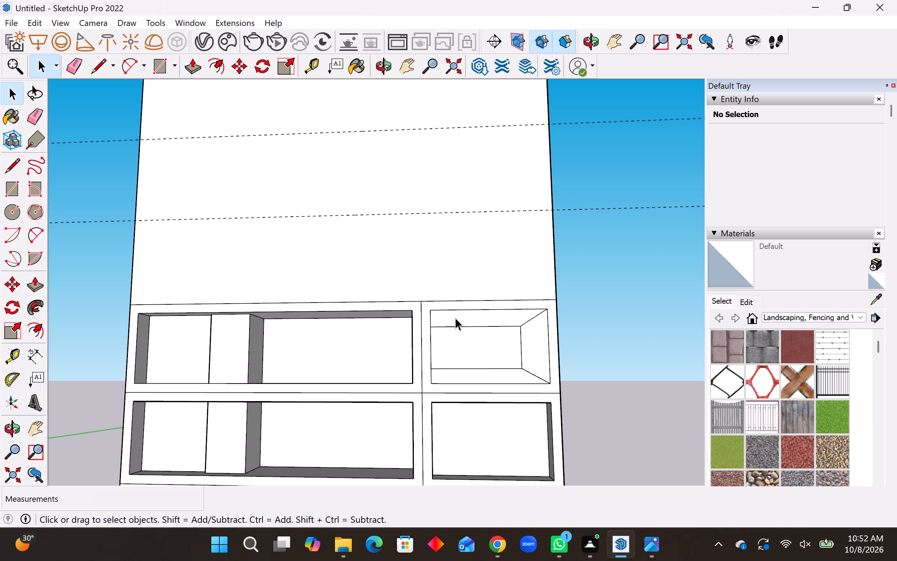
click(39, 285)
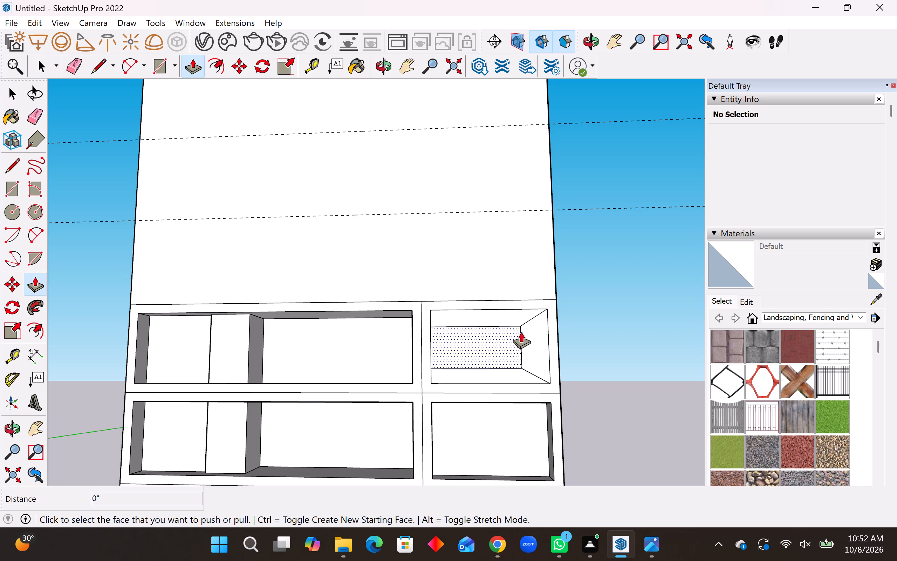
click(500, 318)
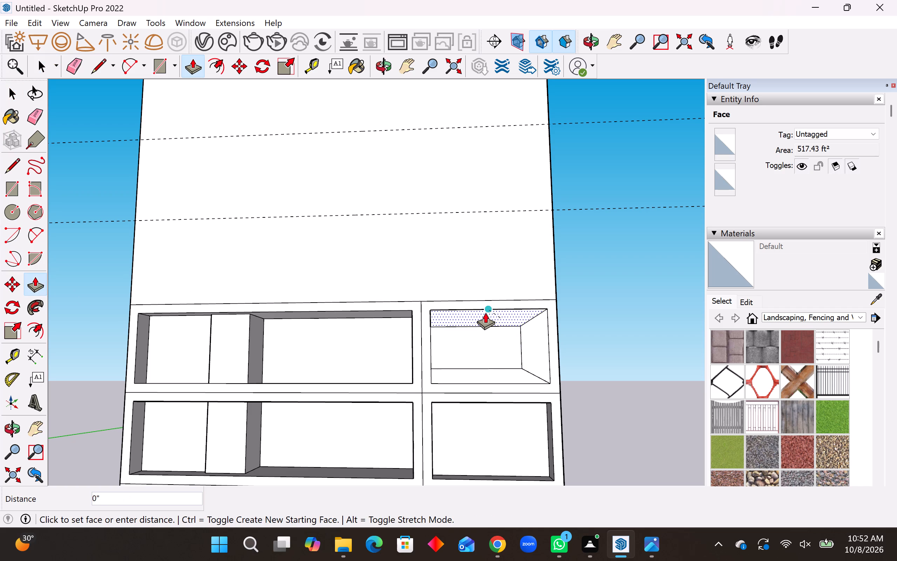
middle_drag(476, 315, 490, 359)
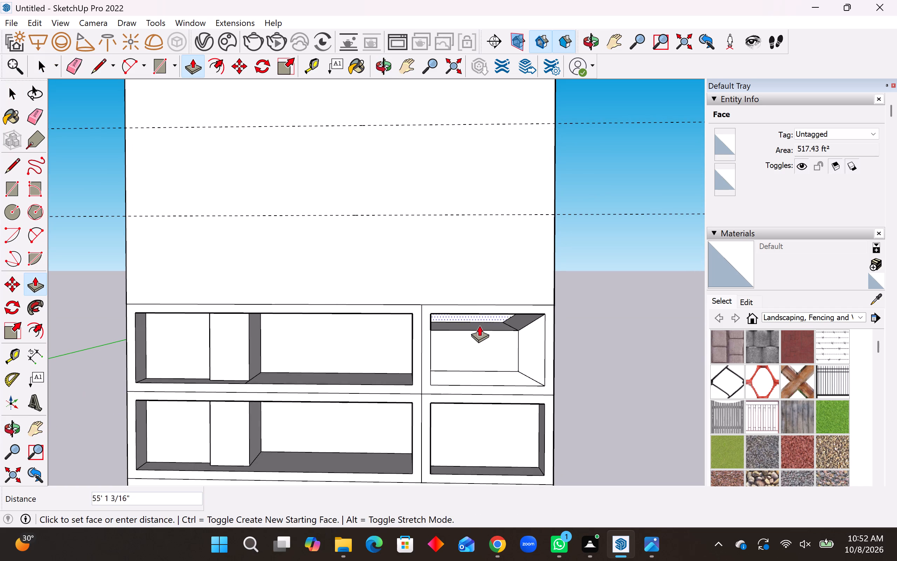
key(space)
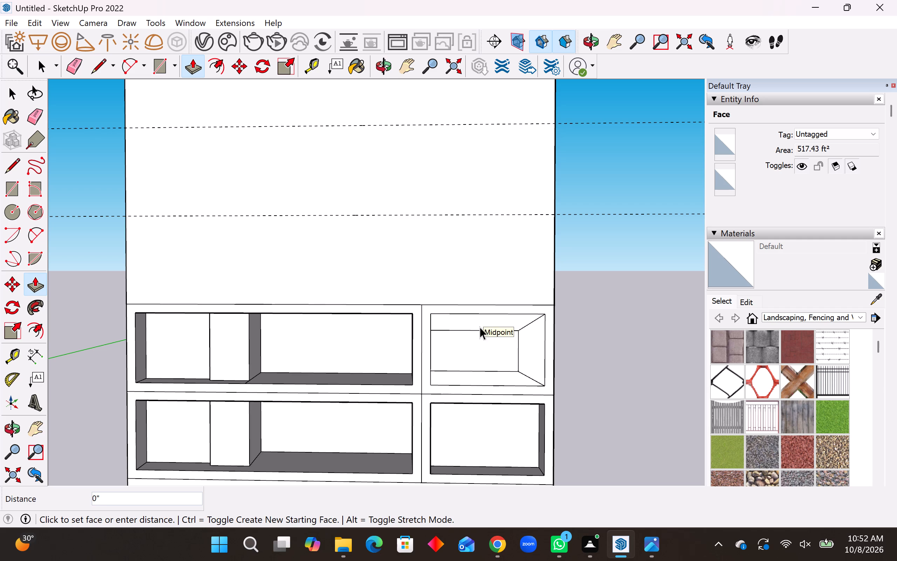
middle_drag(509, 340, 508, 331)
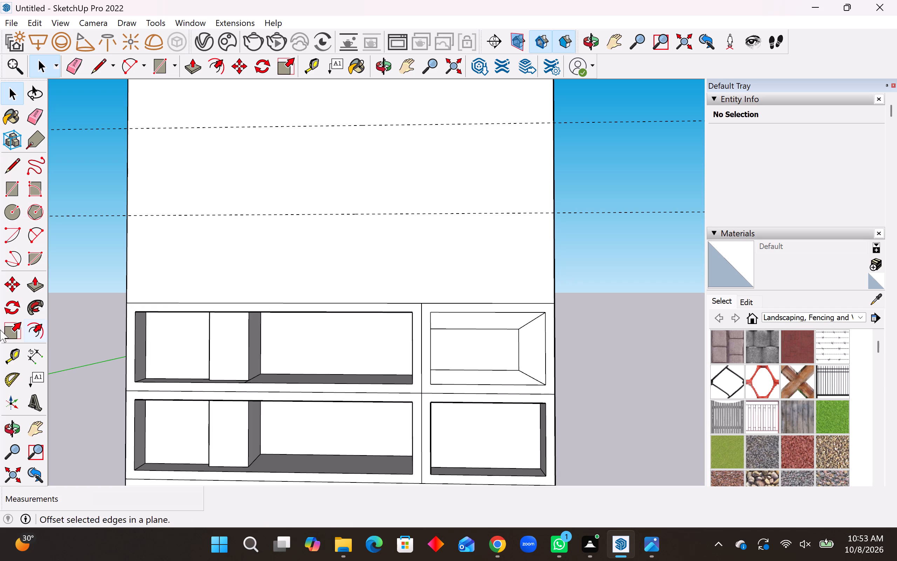
Push the narrow upper panel's top strip 23' 9" inward, and its central rectangle 23' 9" plus about 10' 5 9/16" more.
click(35, 288)
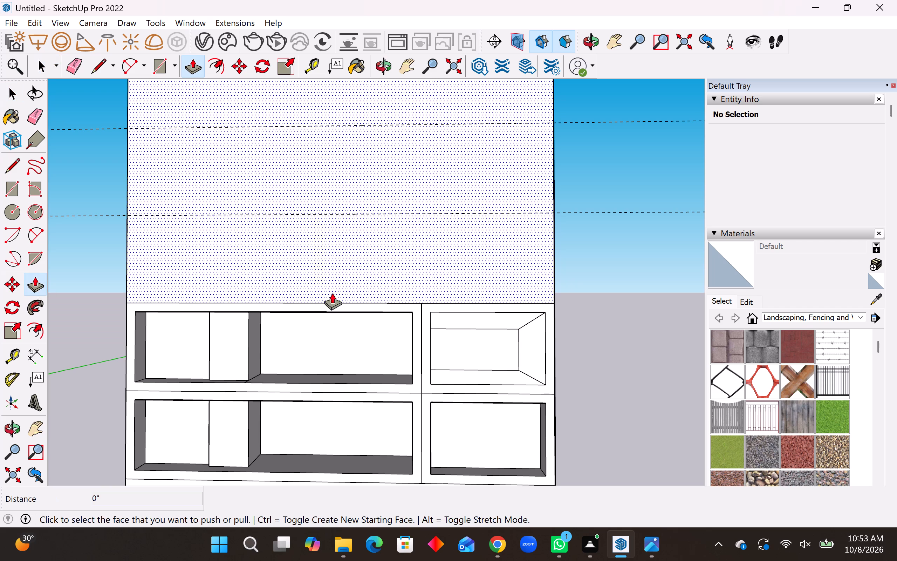
click(466, 316)
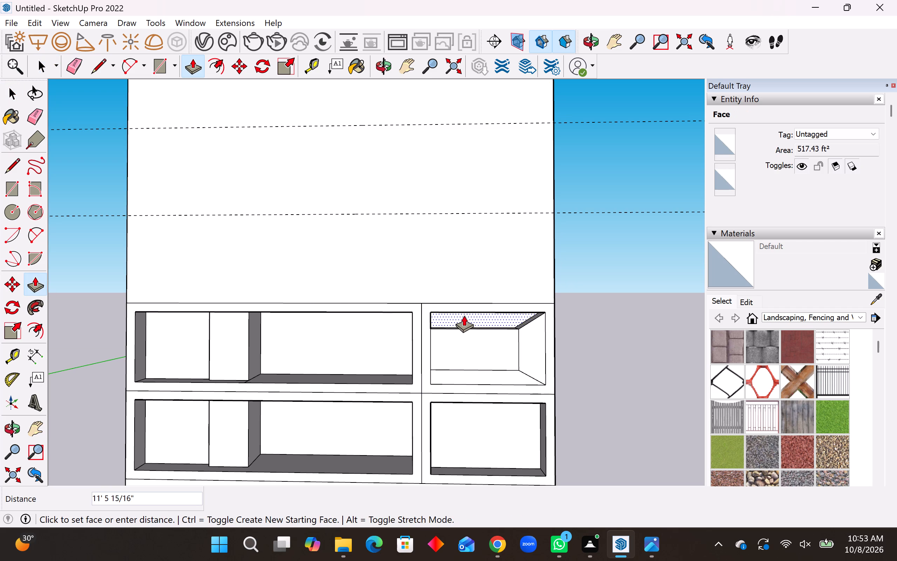
click(463, 315)
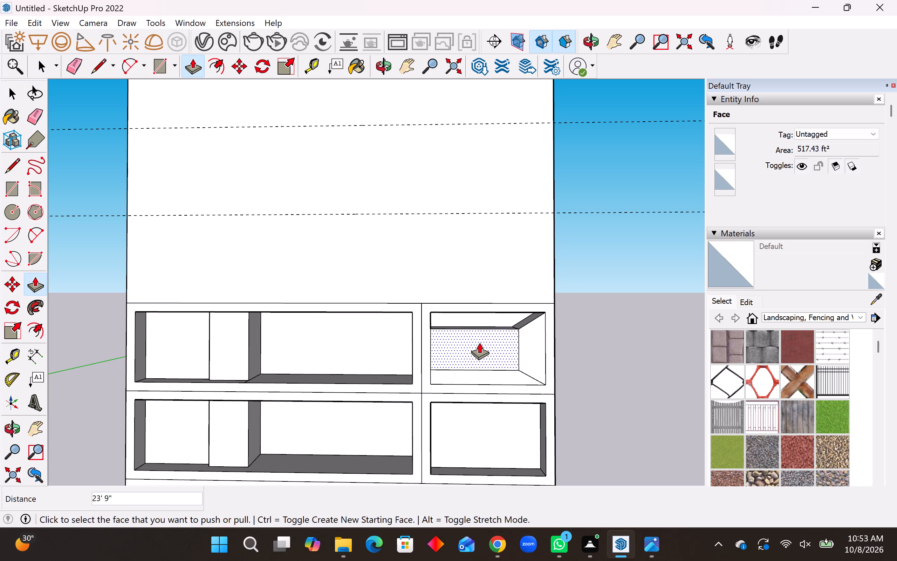
click(479, 343)
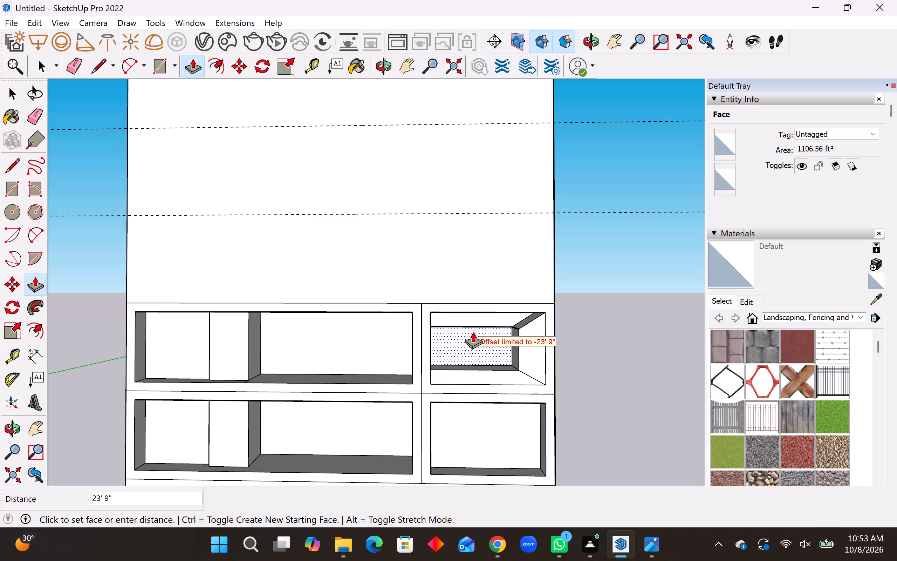
click(473, 332)
click(473, 334)
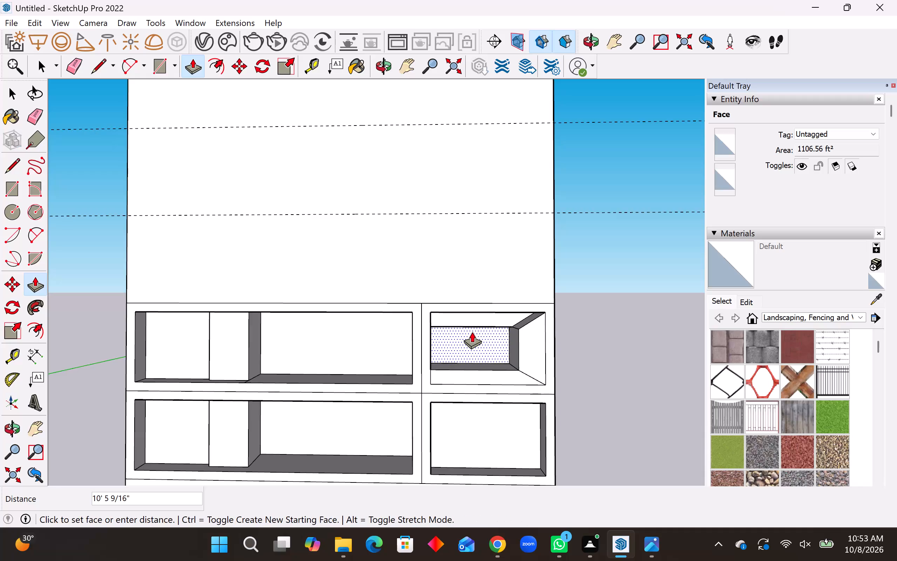
click(472, 332)
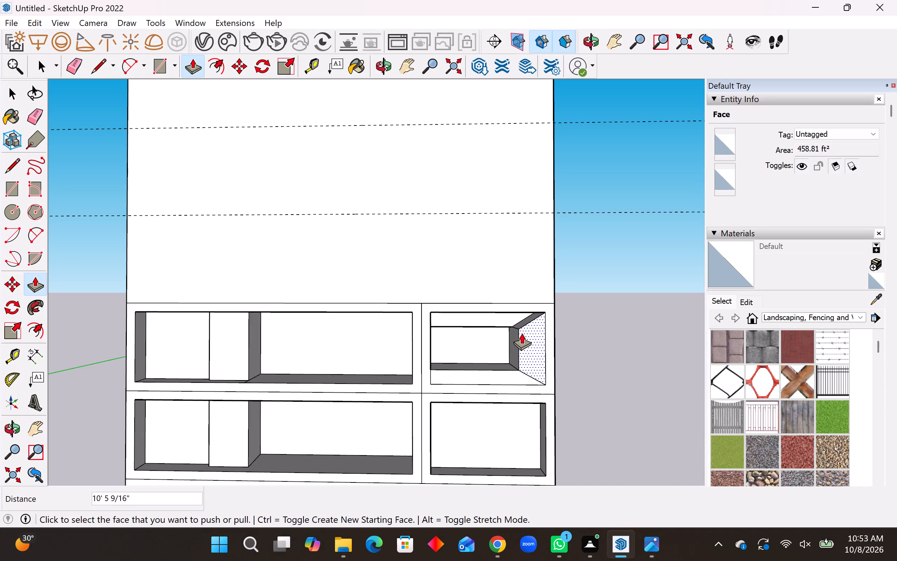
Push the right and bottom strips around the narrow upper panel's central rectangle inward 23' 9" each.
click(522, 333)
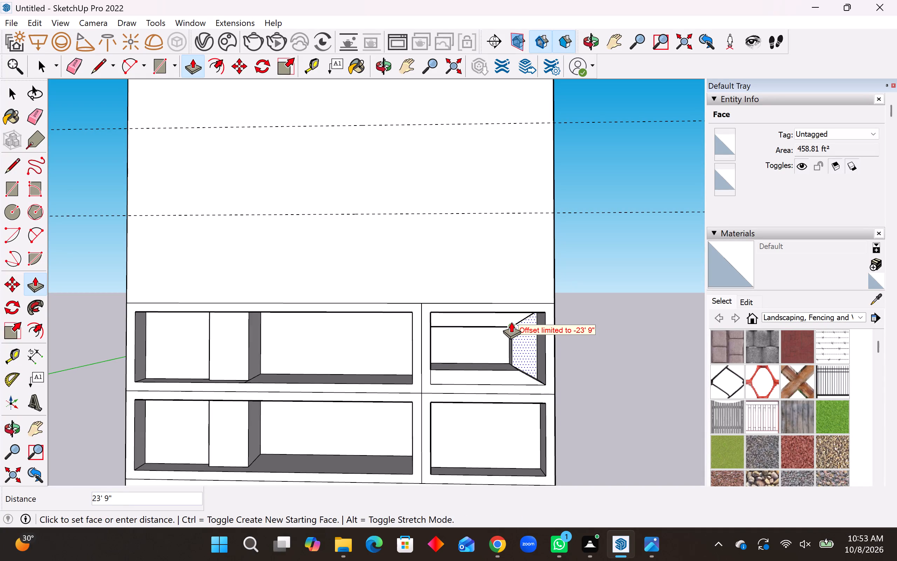
click(511, 322)
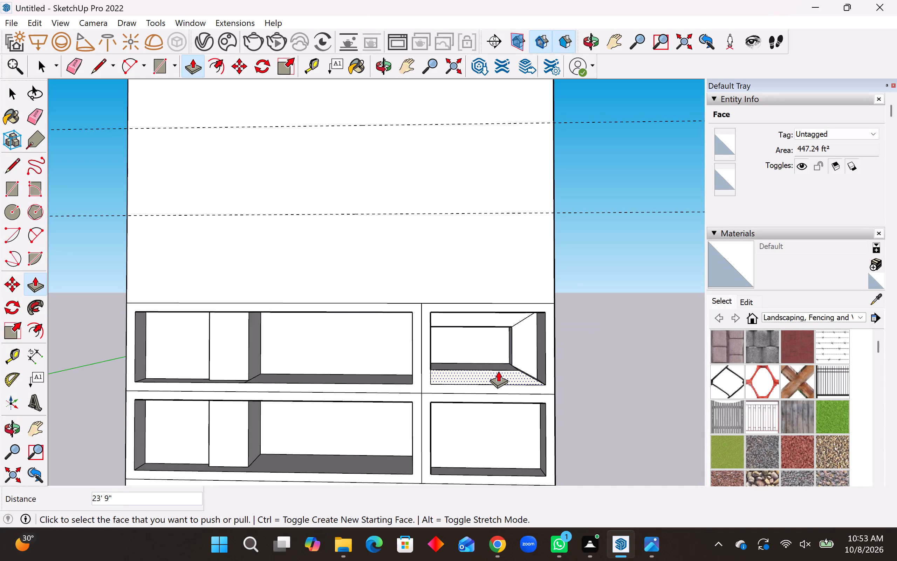
click(498, 371)
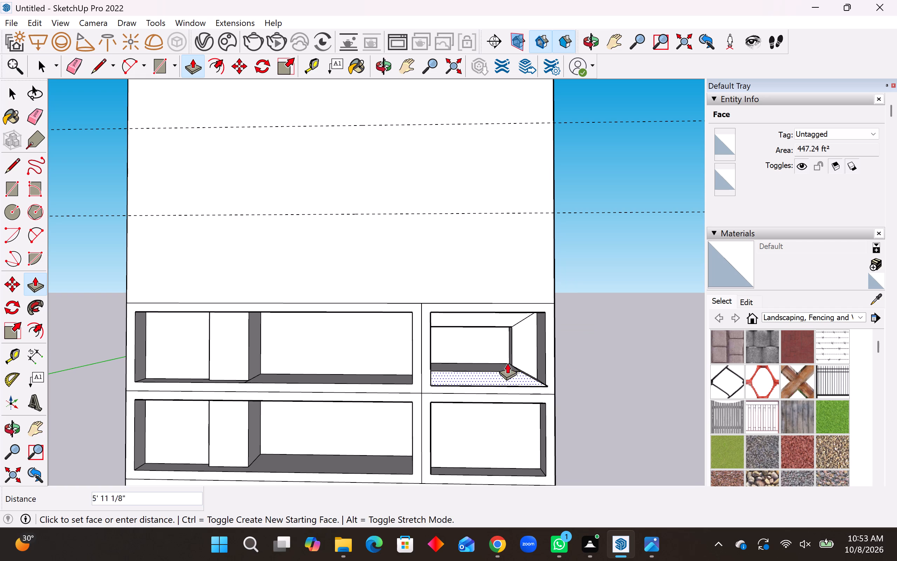
click(514, 358)
Examine the narrow upper opening's recessed central rectangle and surrounding faces from several angles.
middle_drag(561, 352, 546, 334)
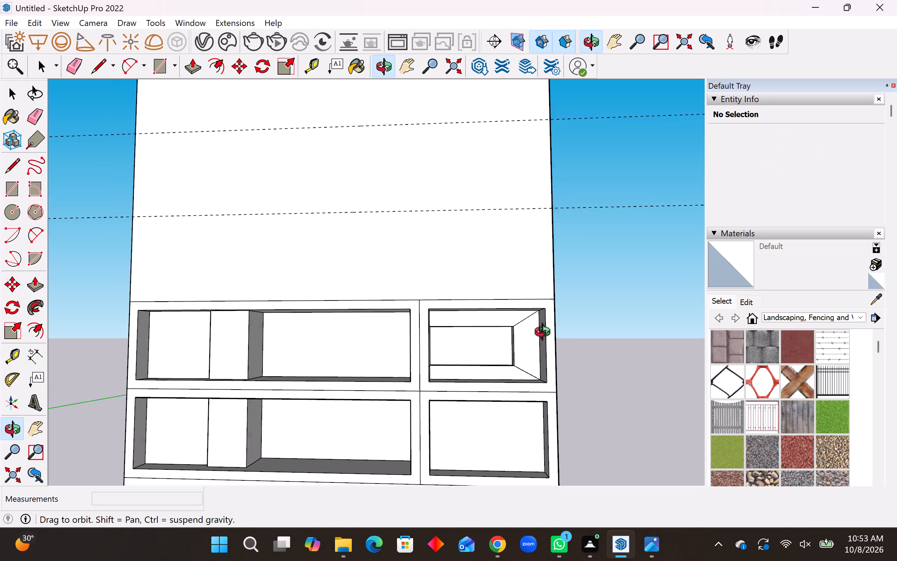
middle_drag(546, 334, 543, 330)
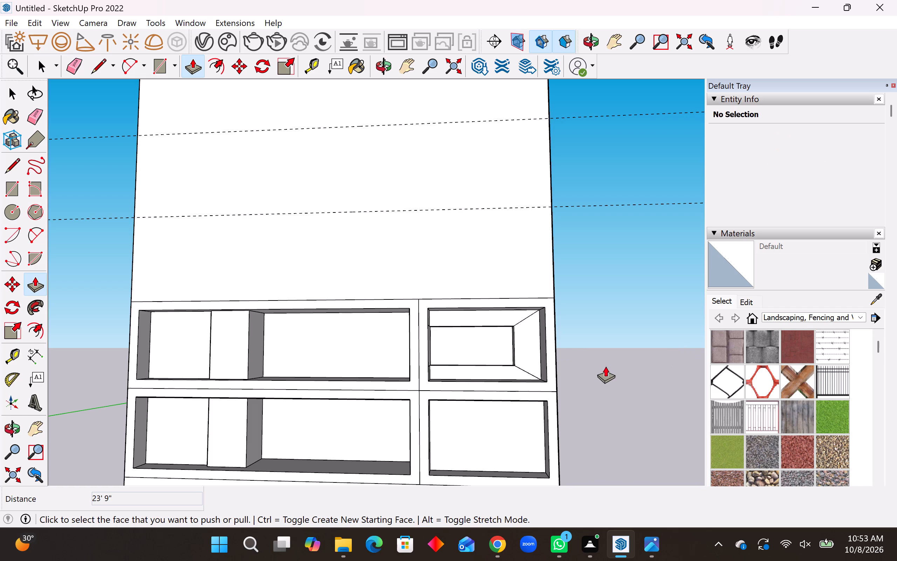
middle_drag(602, 365, 565, 365)
middle_drag(573, 364, 577, 364)
middle_drag(584, 364, 602, 364)
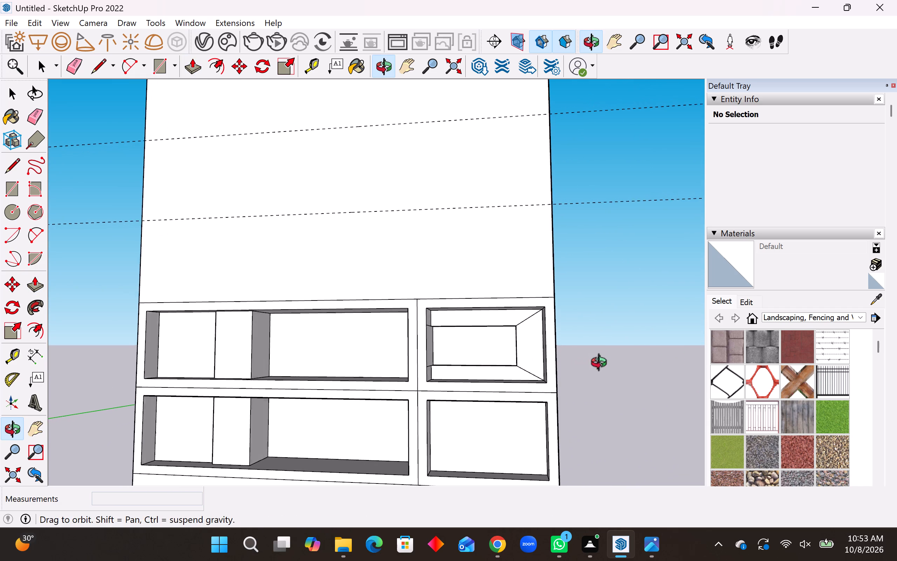
middle_drag(602, 364, 603, 364)
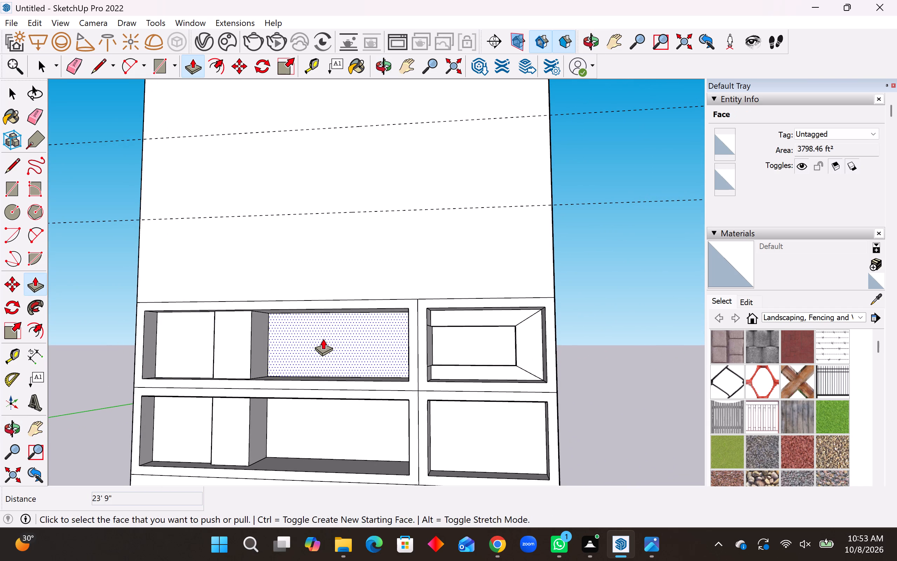
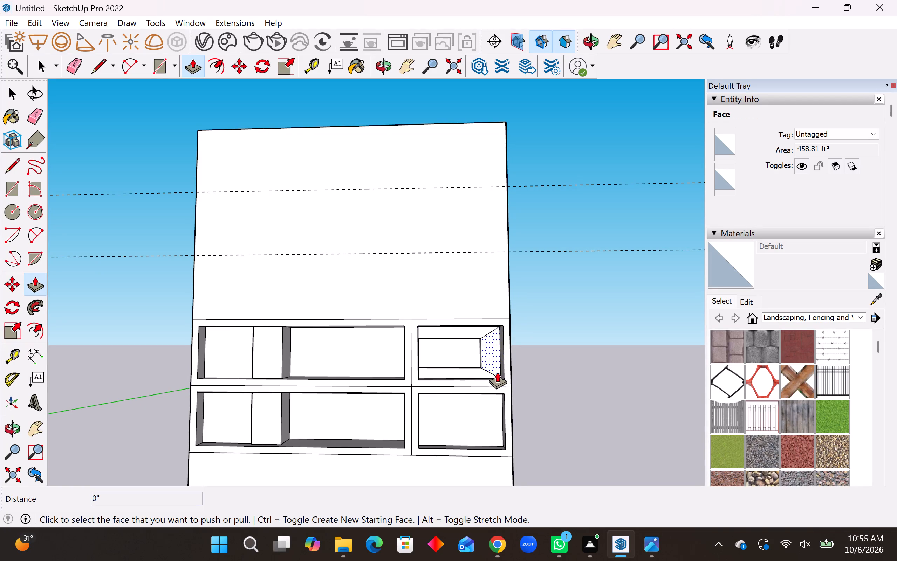
Undo the narrow upper panel's recessed strips, central rectangle and inner division lines back to its plain rectangular outline.
key(ctrl+z)
key(ctrl+z)
key(ctrl+z)
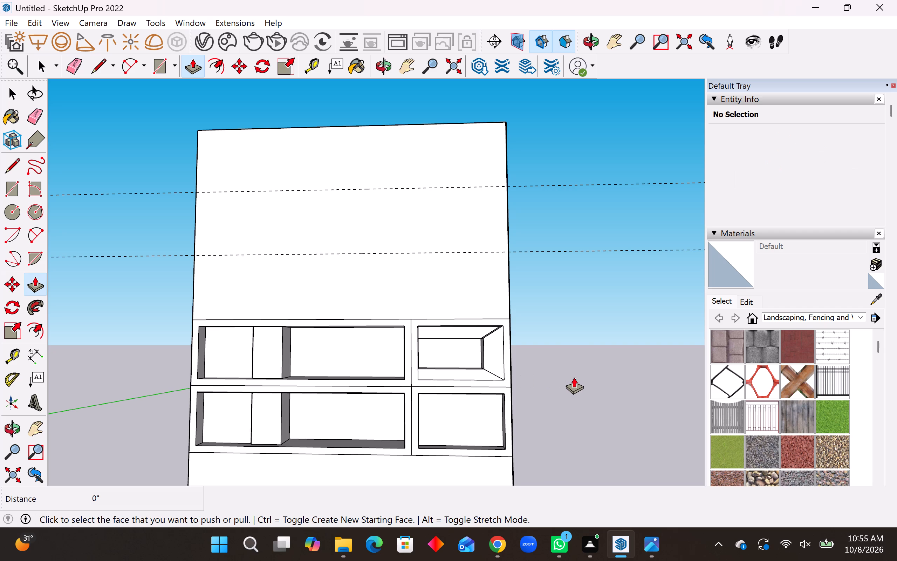
key(ctrl+z)
key(ctrl+z)
key(ctrl+z)
key(ctrl+z)
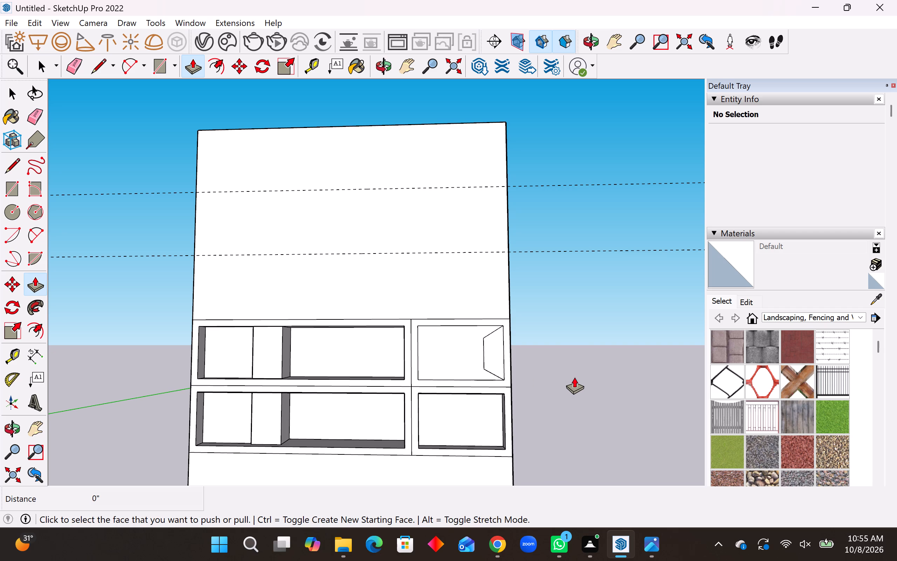
key(ctrl+z)
key(ctrl+z)
key(ctrl+z)
Undo the strips and deeper bays in both wide openings back to plain recesses, and restore the narrow upper panel's recess.
middle_drag(529, 399, 484, 401)
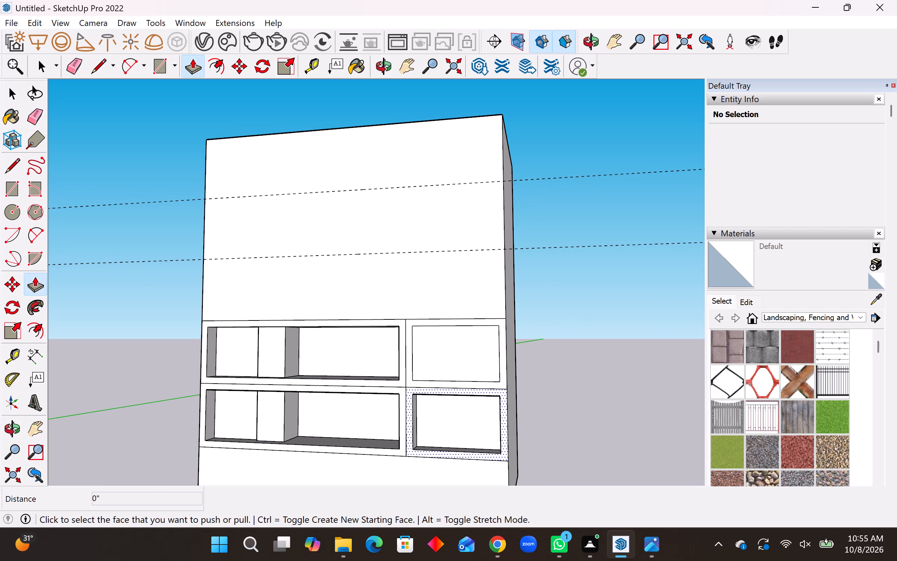
key(ctrl+z)
key(ctrl+z)
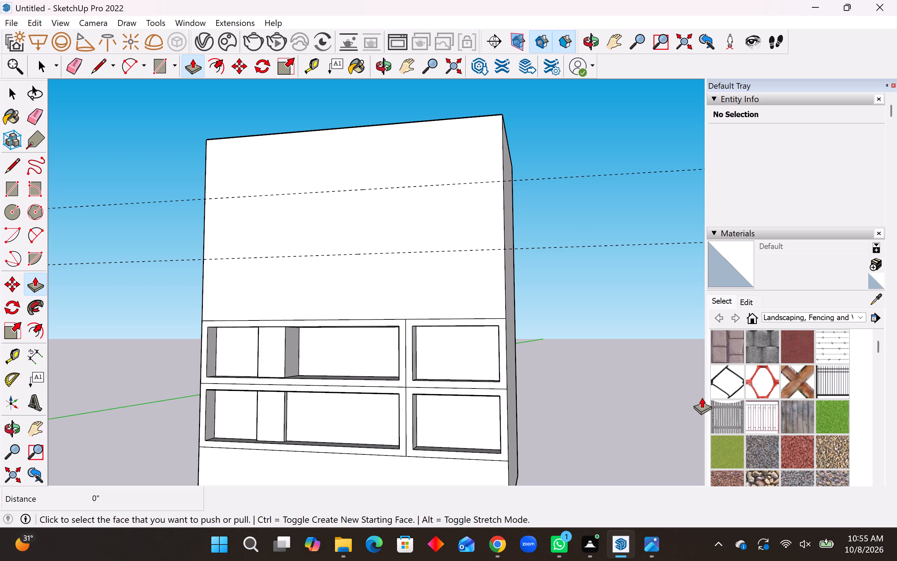
key(ctrl+z)
key(ctrl+z)
key(ctrl+z)
key(ctrl+z)
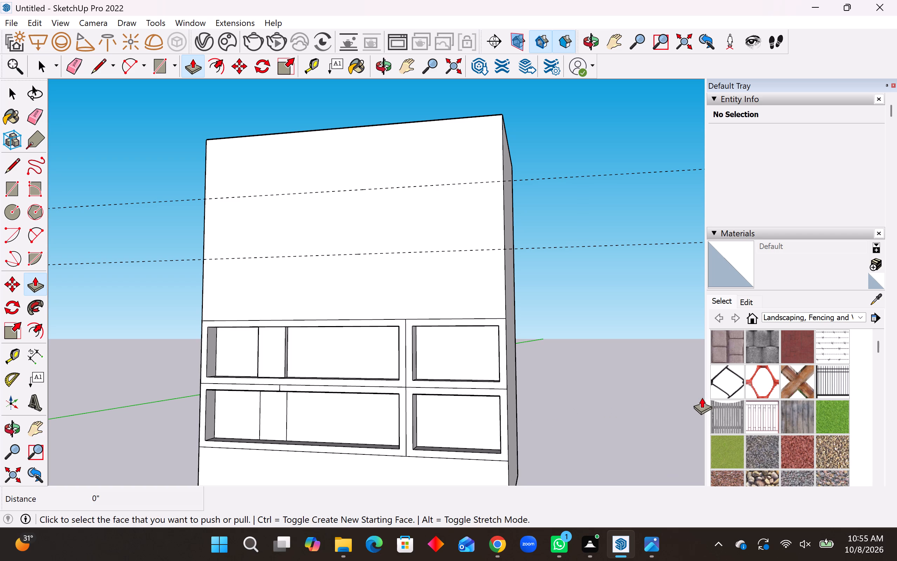
key(ctrl+z)
key(ctrl+z)
key(ctrl+z)
key(ctrl+z)
key(ctrl+z)
key(ctrl+z)
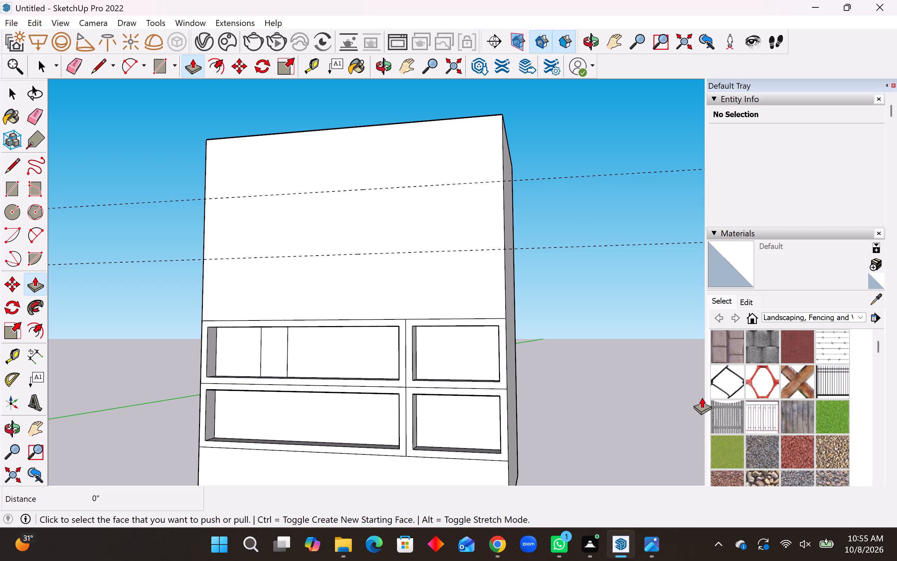
key(ctrl+z)
key(ctrl+z)
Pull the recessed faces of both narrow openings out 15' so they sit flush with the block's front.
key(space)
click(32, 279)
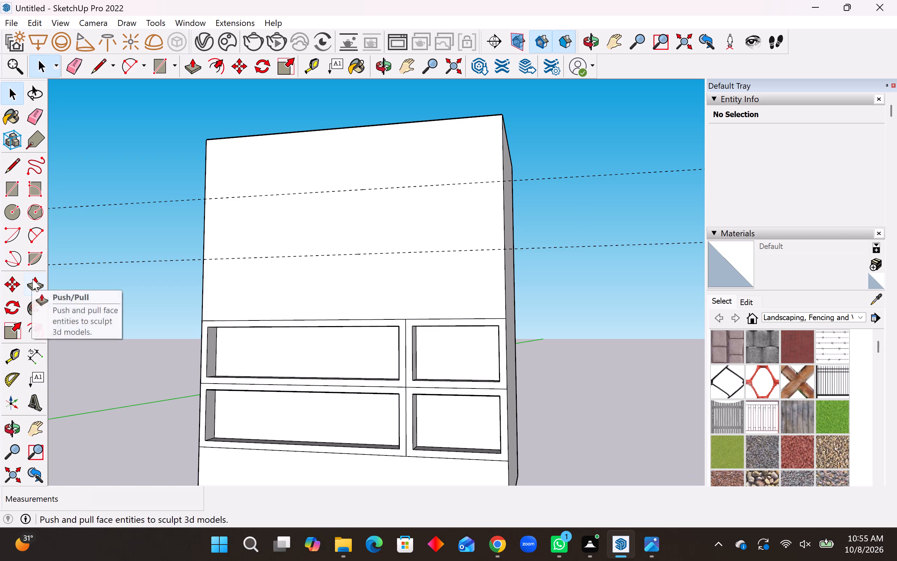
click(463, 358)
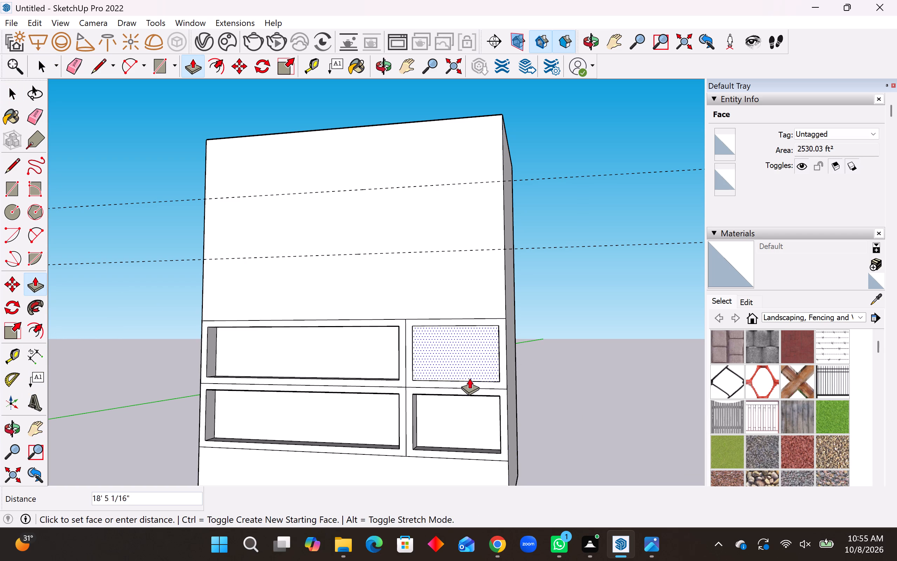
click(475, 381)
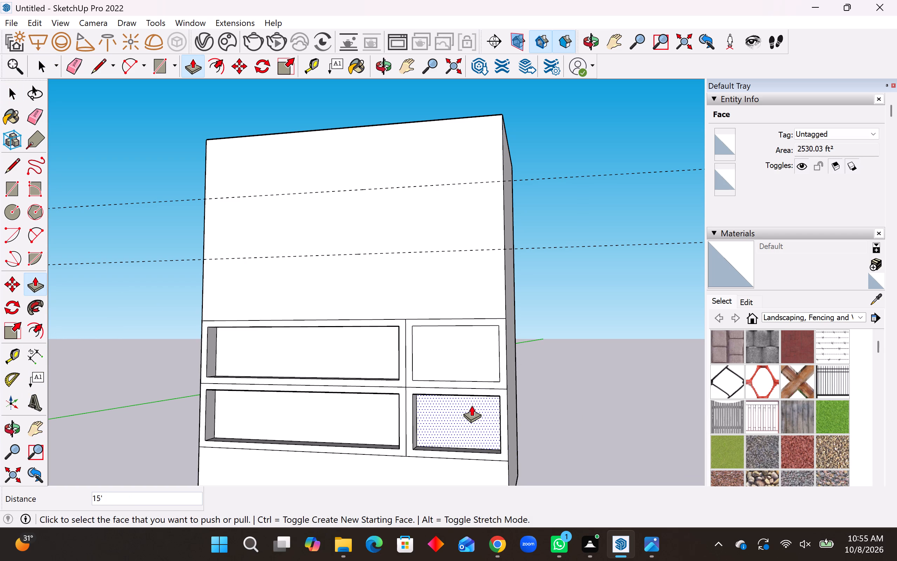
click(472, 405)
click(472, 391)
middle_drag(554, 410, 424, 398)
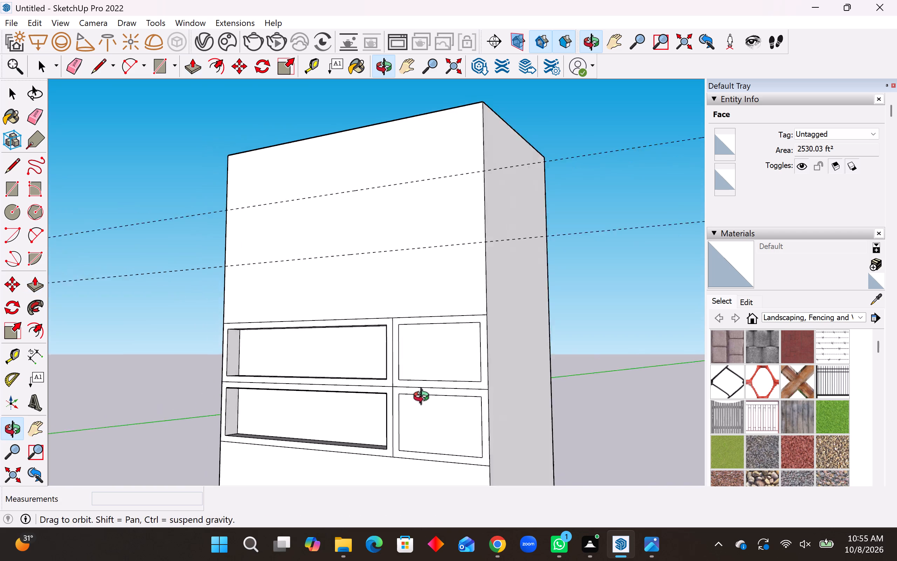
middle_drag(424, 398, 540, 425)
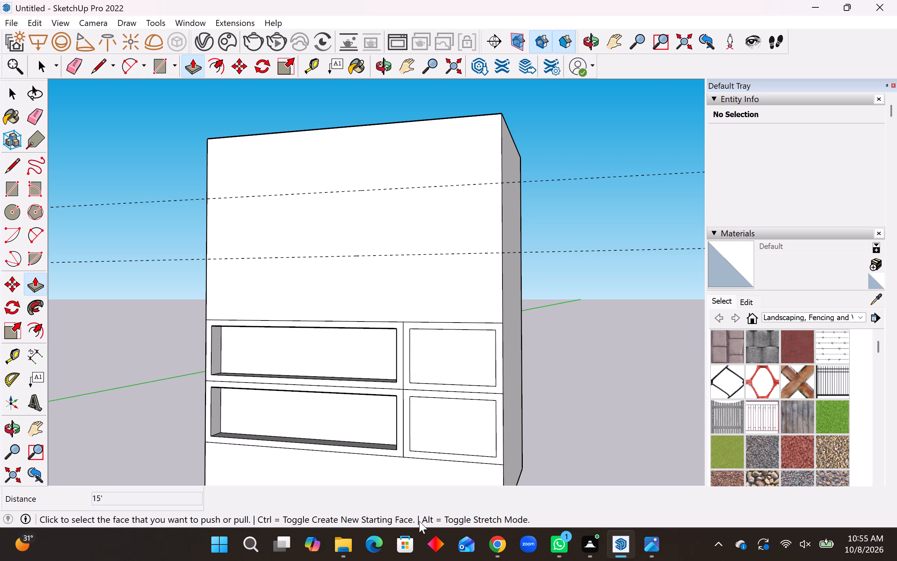
Undo the narrow faces' outward pulls and the recesses of all front panels, back to the guide-lined flat front.
middle_drag(407, 434, 463, 408)
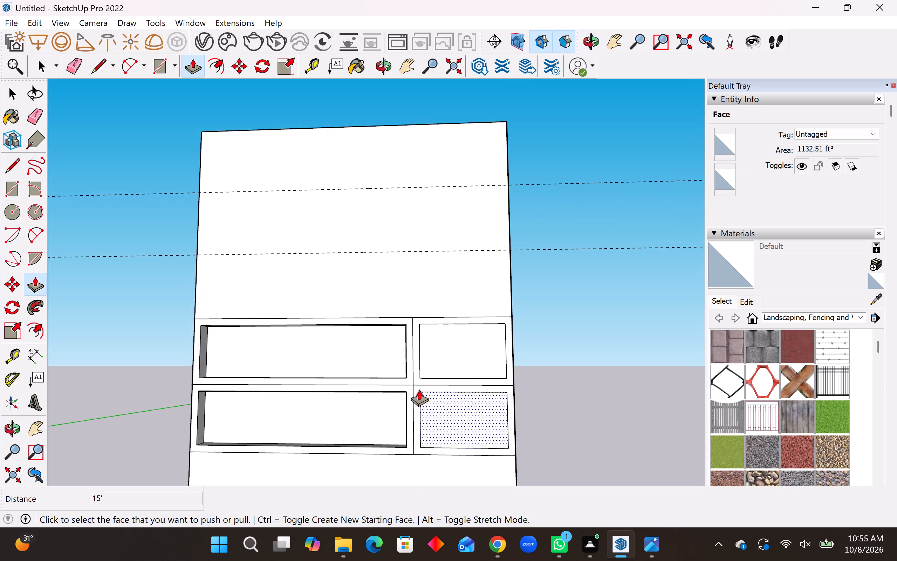
scroll(389, 367, up, 3)
scroll(425, 433, down, 4)
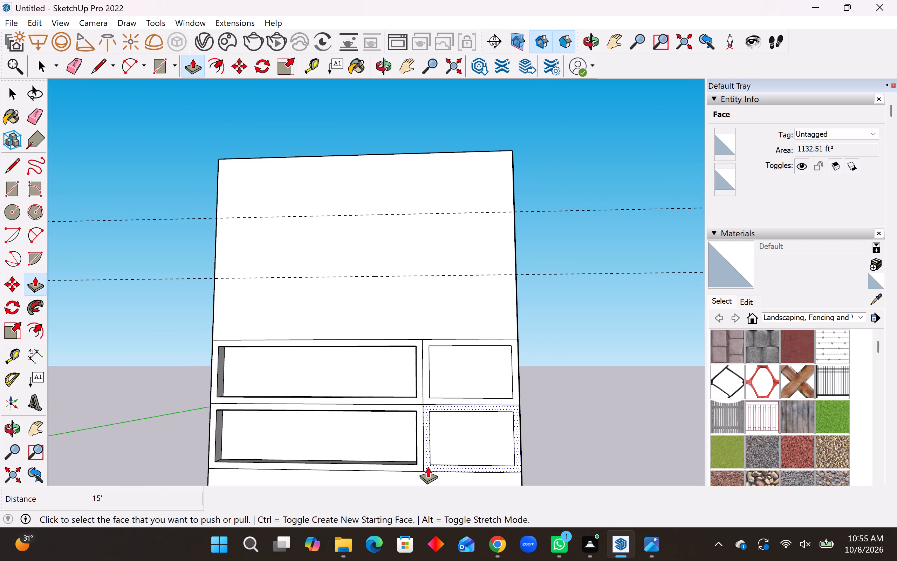
key(ctrl+z)
key(ctrl+z)
key(ctrl+z)
key(ctrl+z)
key(ctrl+z)
key(ctrl+z)
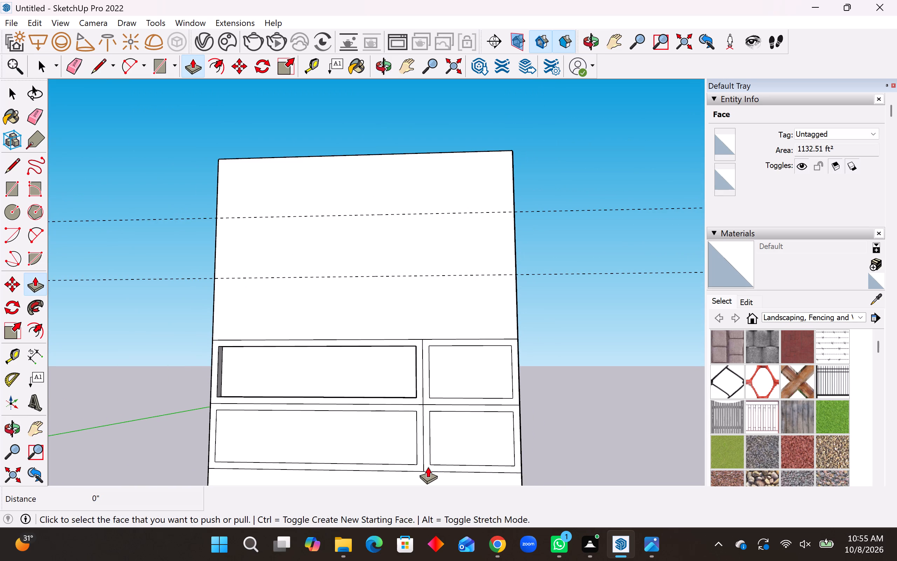
key(ctrl+z)
key(ctrl+z)
key(ctrl+z)
key(ctrl+z)
key(ctrl+z)
key(ctrl+z)
key(ctrl+z)
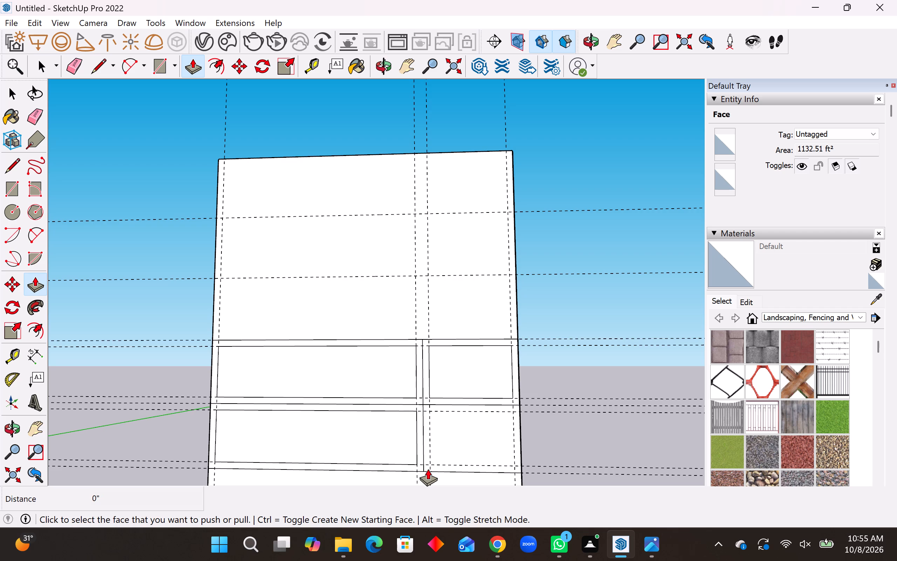
Undo the remaining panel outlines, most of their inset guides and the block's width reduction.
key(ctrl+z)
key(ctrl+z)
key(ctrl+z)
key(ctrl+z)
key(ctrl+z)
key(ctrl+z)
key(ctrl+z)
key(ctrl+z)
key(ctrl+z)
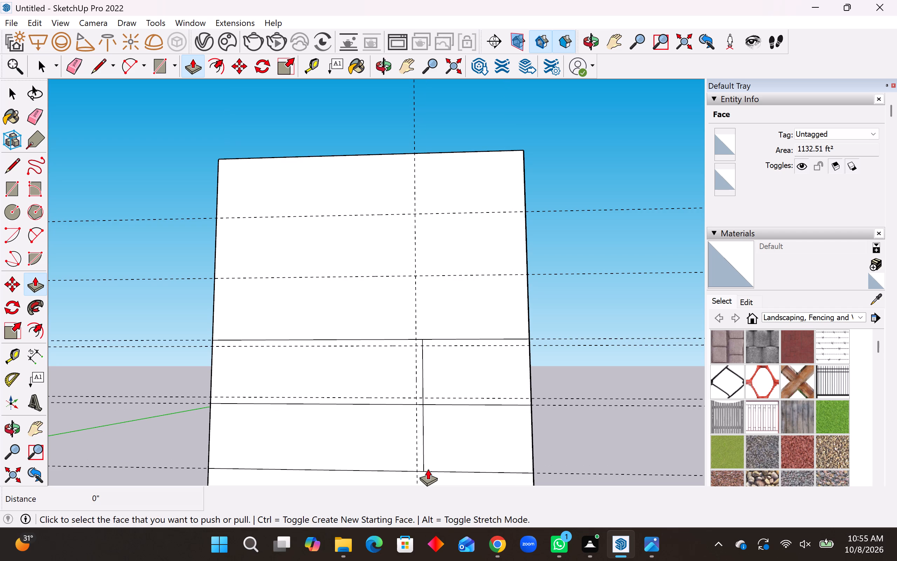
Undo the vertical divider, the upper horizontal lines and the remaining inset guides, keeping the storey guides and the base line.
key(ctrl+z)
key(ctrl+z)
key(ctrl+z)
key(ctrl+z)
key(ctrl+z)
key(ctrl+z)
key(ctrl+z)
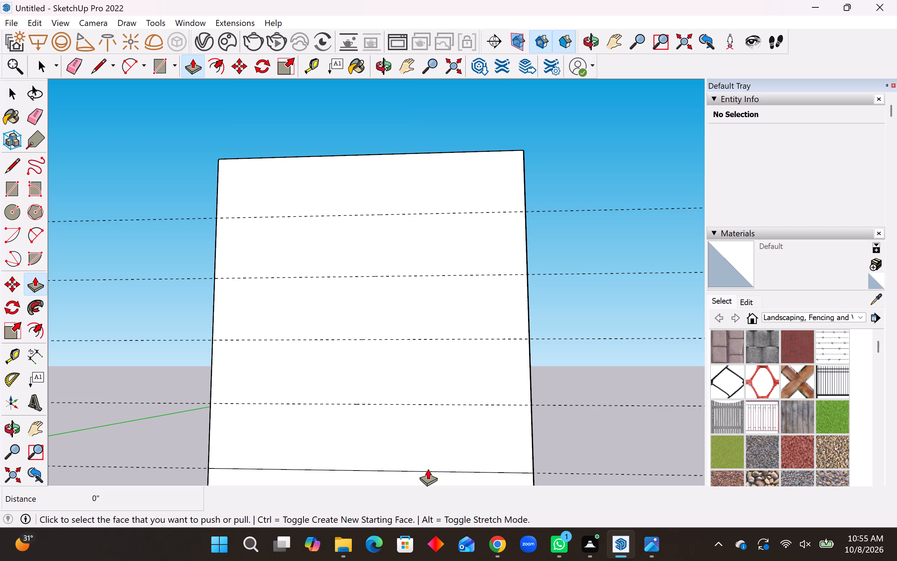
Undo the base line, the block's top adjustment and the storey guides, keeping only the lowest guide.
scroll(432, 386, down, 6)
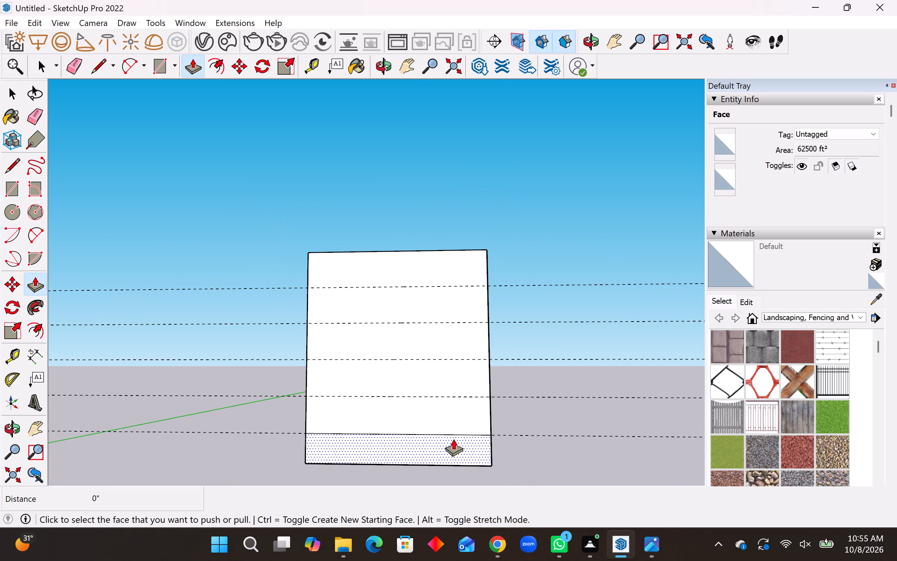
key(ctrl+z)
key(ctrl+z)
key(ctrl+z)
key(ctrl+z)
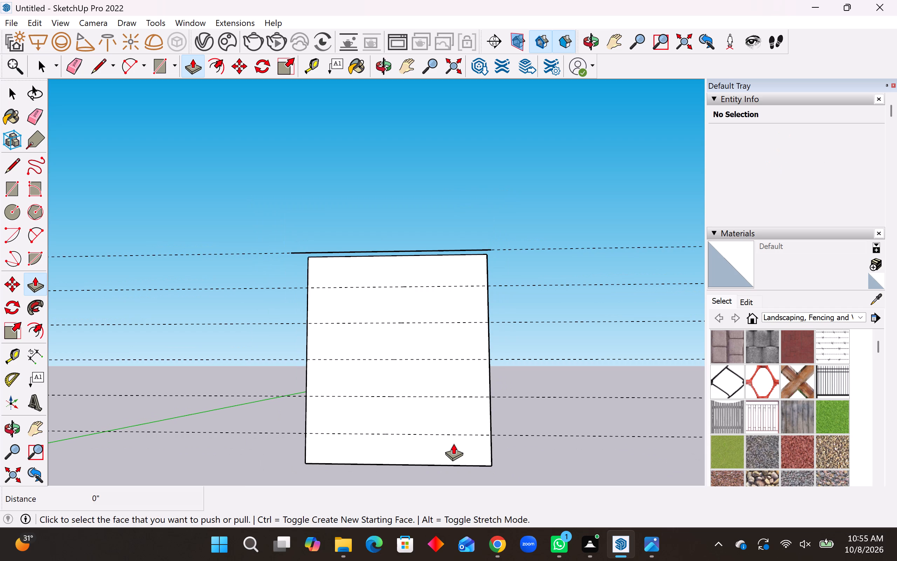
key(ctrl+z)
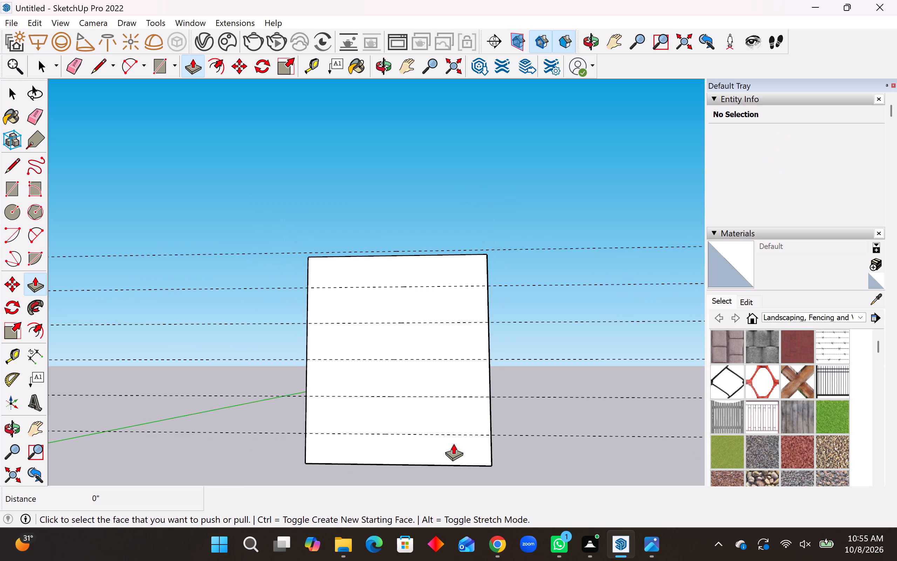
key(ctrl+z)
key(ctrl+z)
key(ctrl+z)
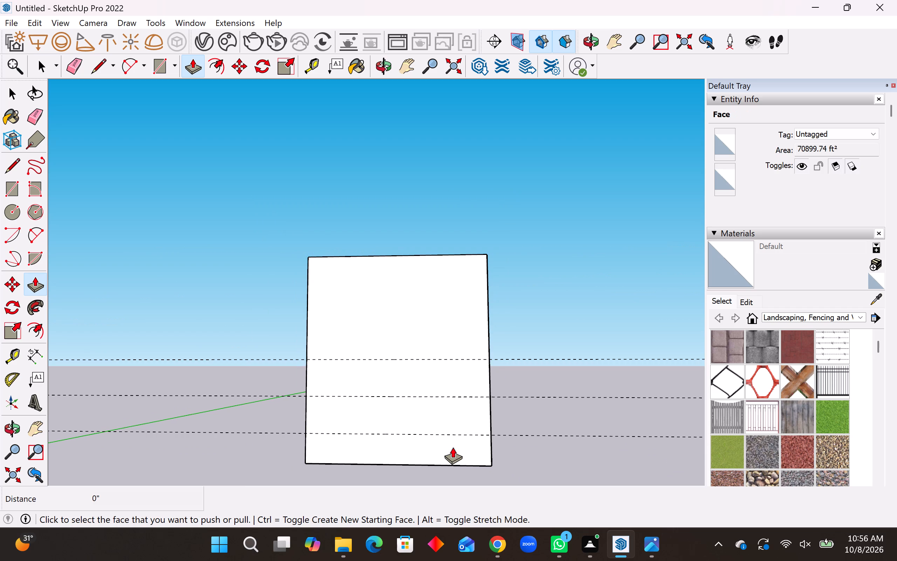
key(ctrl+z)
key(ctrl+z)
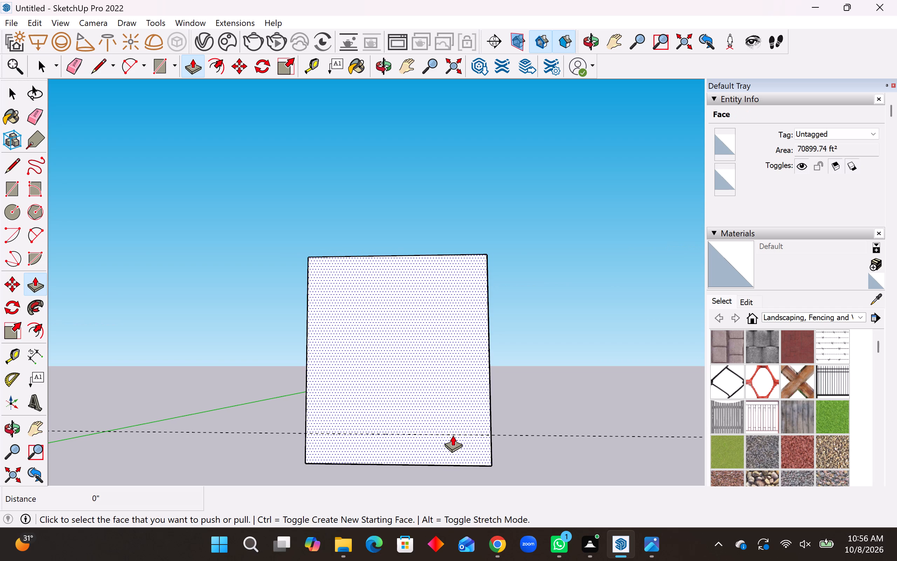
Push/Pull the block's top face upward freehand to make the block considerably taller.
key(space)
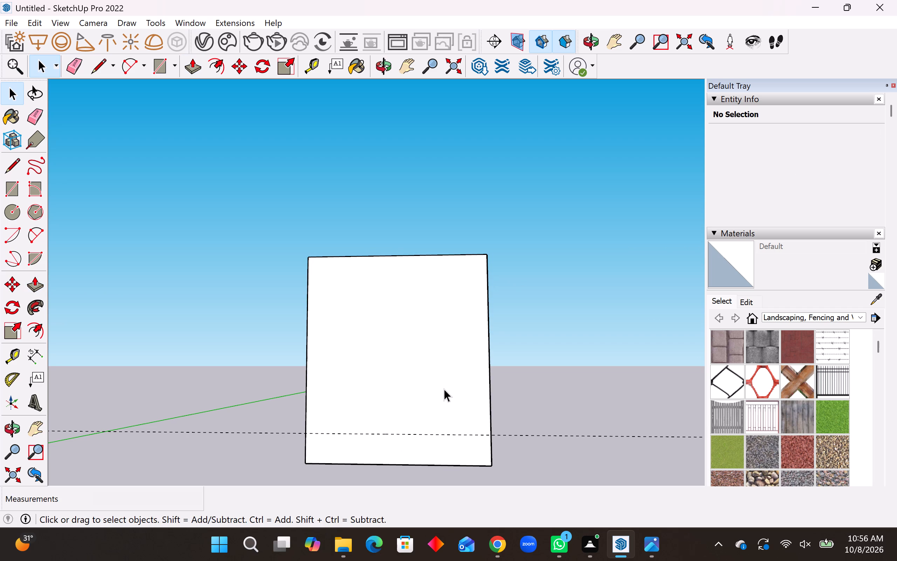
middle_drag(446, 375, 463, 486)
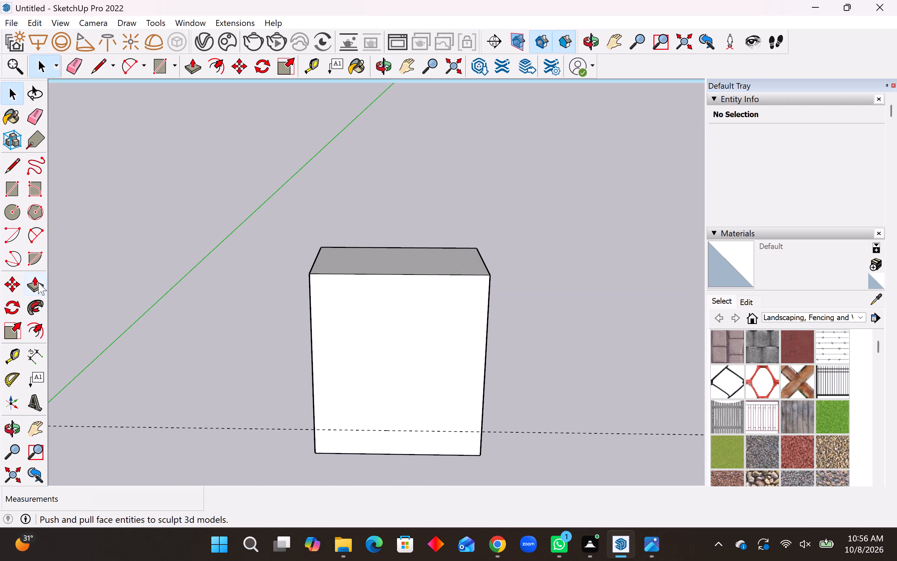
click(35, 284)
click(434, 254)
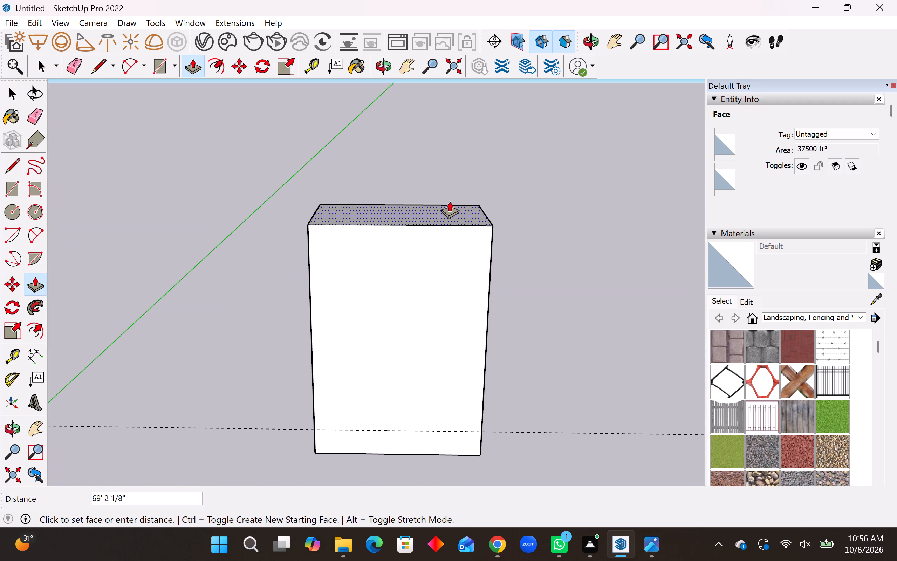
click(459, 175)
key(space)
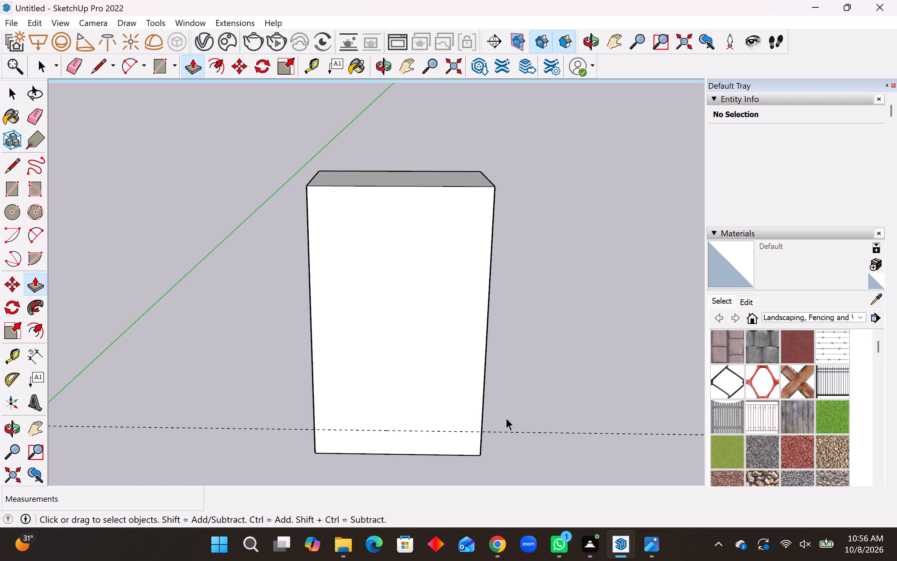
Place a horizontal guide on the block's front 80' above the lowest guide.
middle_drag(497, 381, 499, 346)
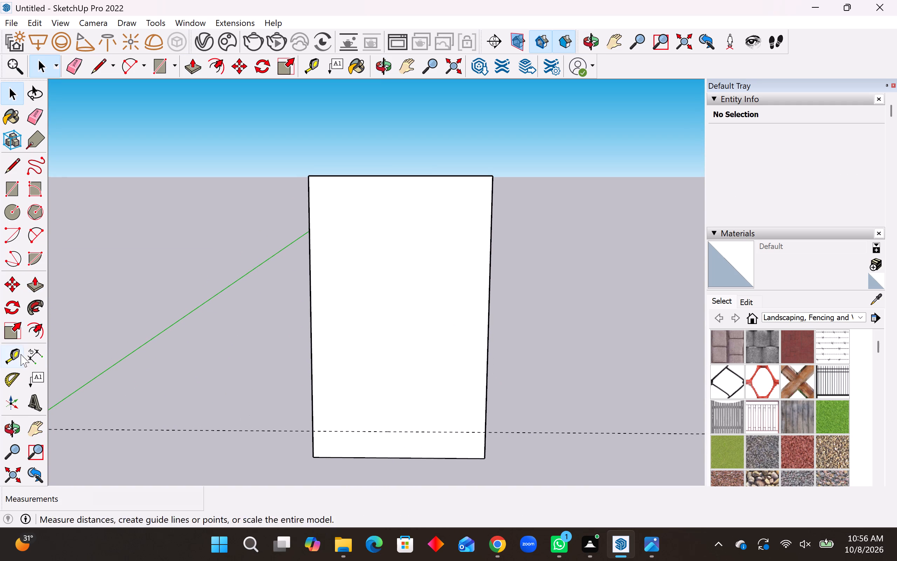
click(14, 359)
click(410, 434)
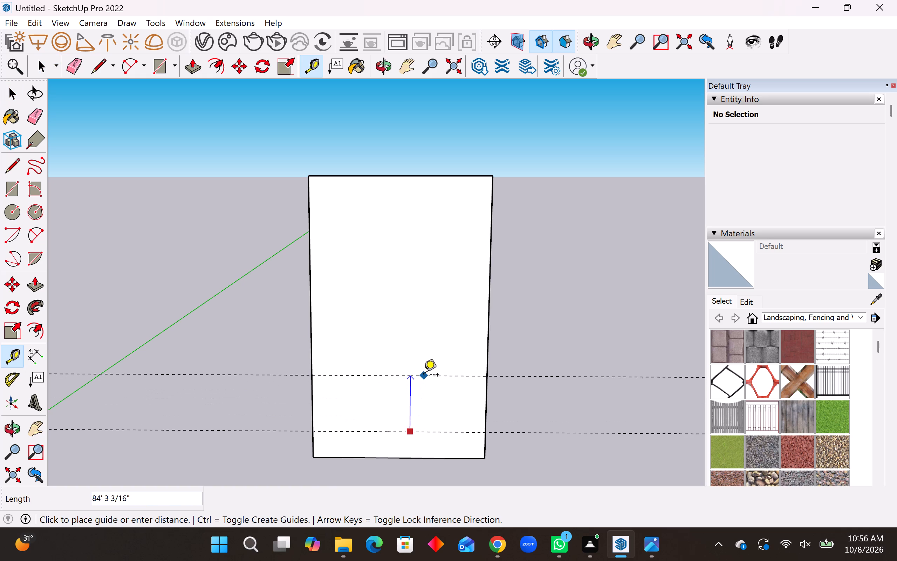
middle_drag(420, 377, 416, 339)
scroll(420, 377, up, 1)
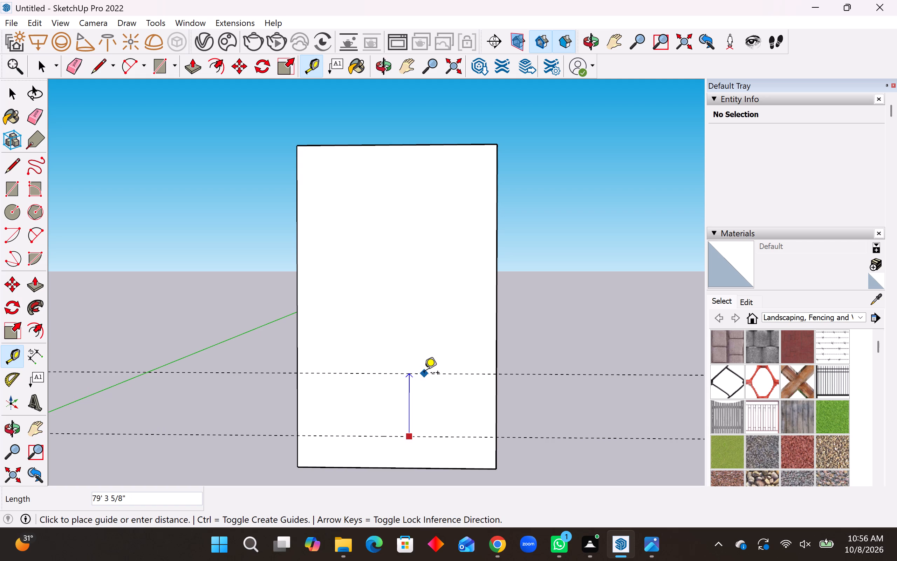
text(80')
key(Return)
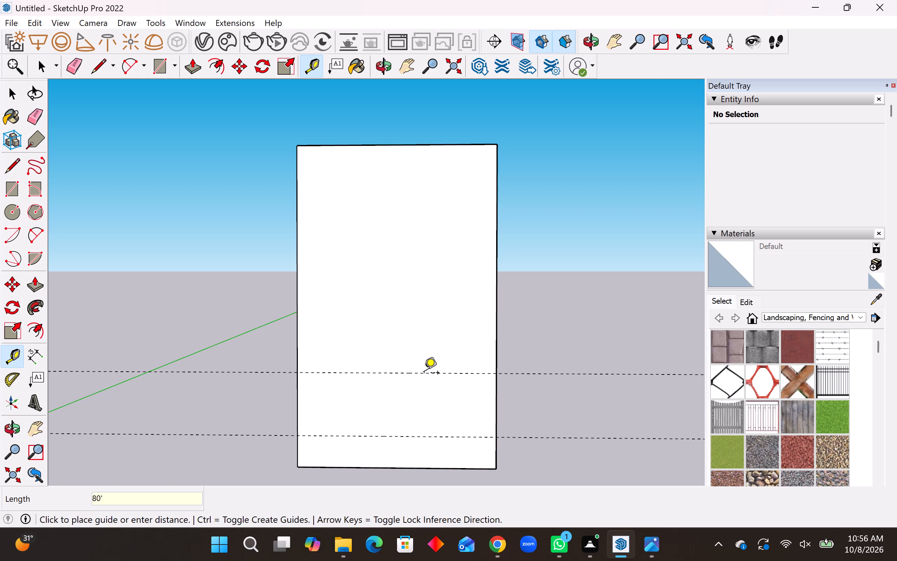
middle_drag(424, 374, 428, 353)
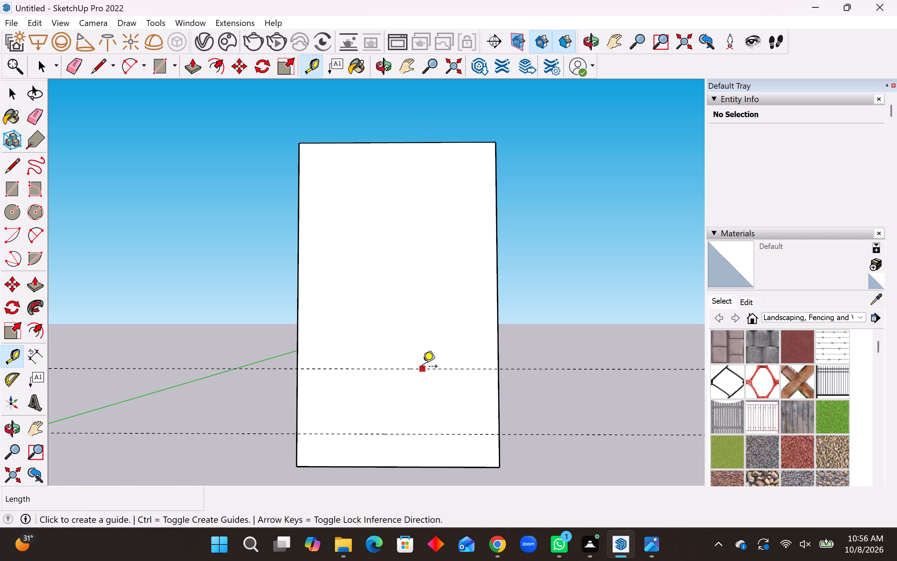
Place three more horizontal storey guides up the block's front, each 80' above the previous guide.
click(422, 367)
text(80')
key(Return)
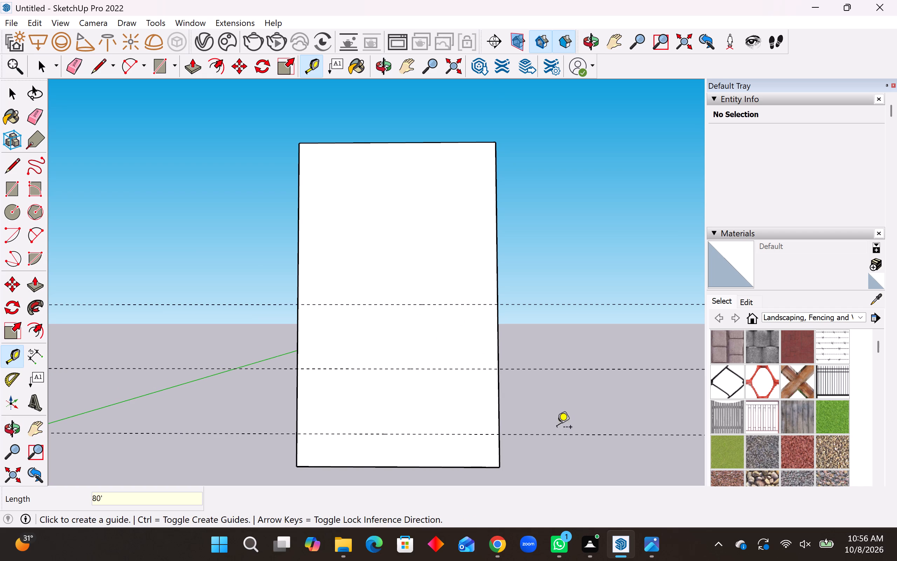
scroll(492, 420, up, 3)
drag(405, 267, 405, 264)
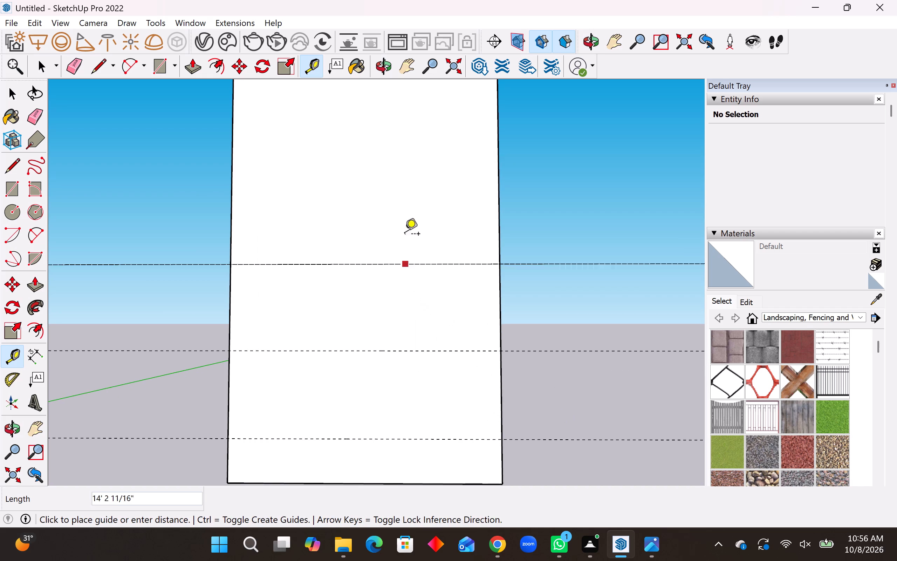
text(80')
key(Return)
scroll(307, 420, down, 3)
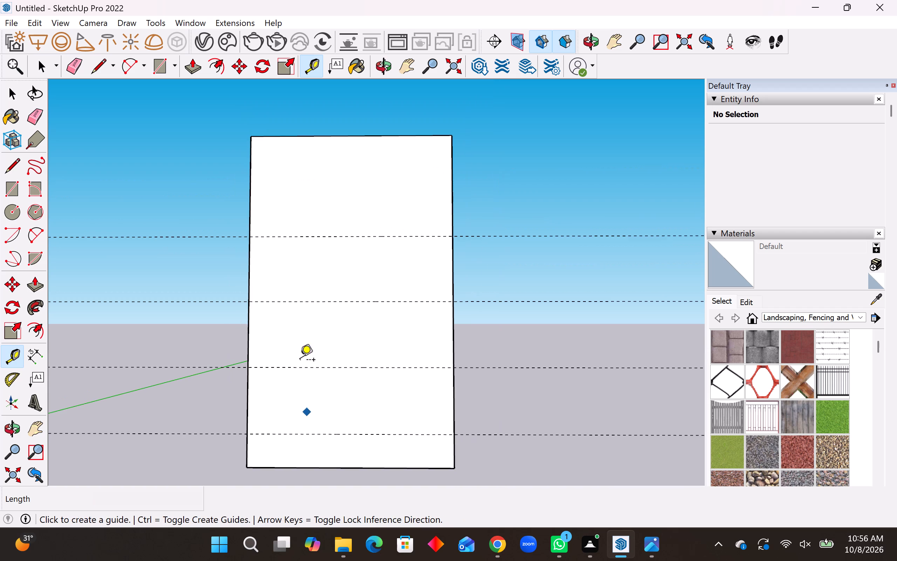
drag(342, 236, 344, 222)
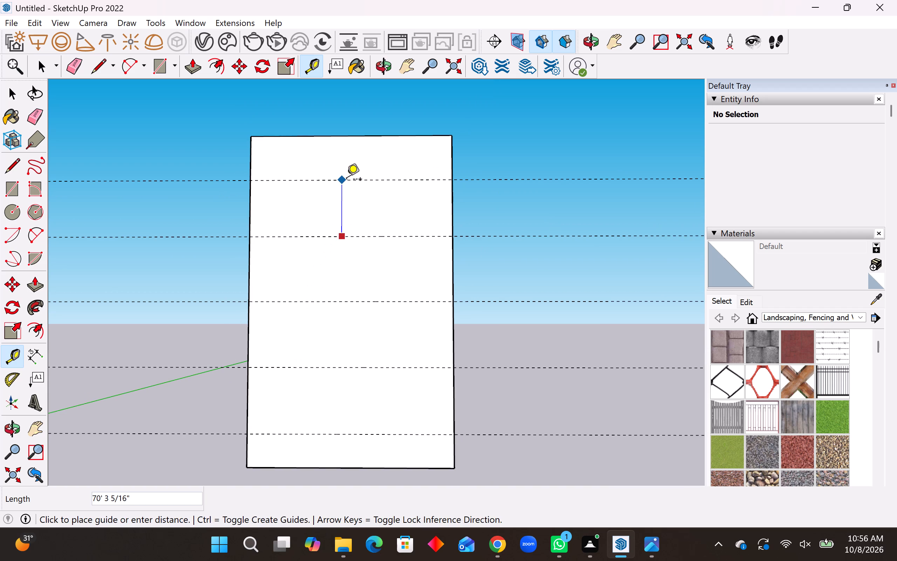
text(8')
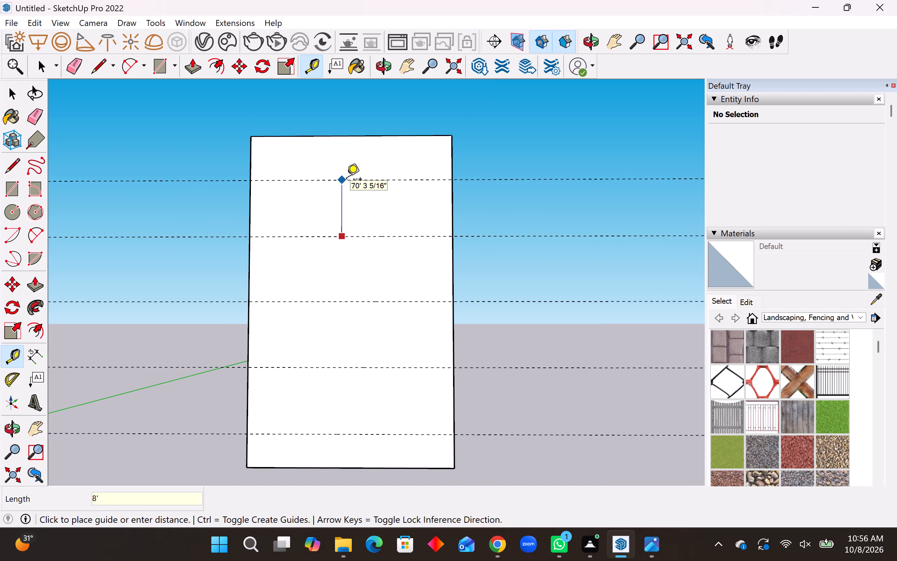
key(BackSpace)
text(0')
key(Return)
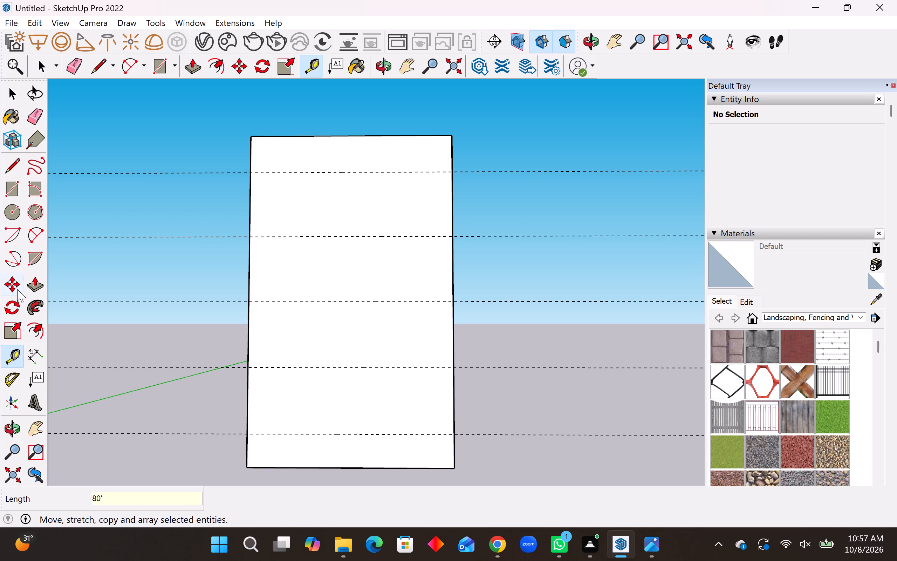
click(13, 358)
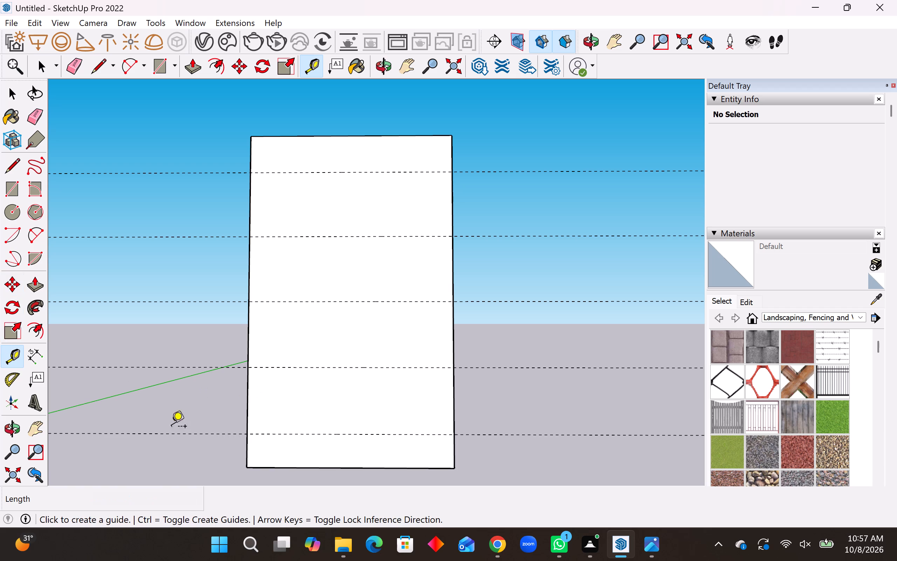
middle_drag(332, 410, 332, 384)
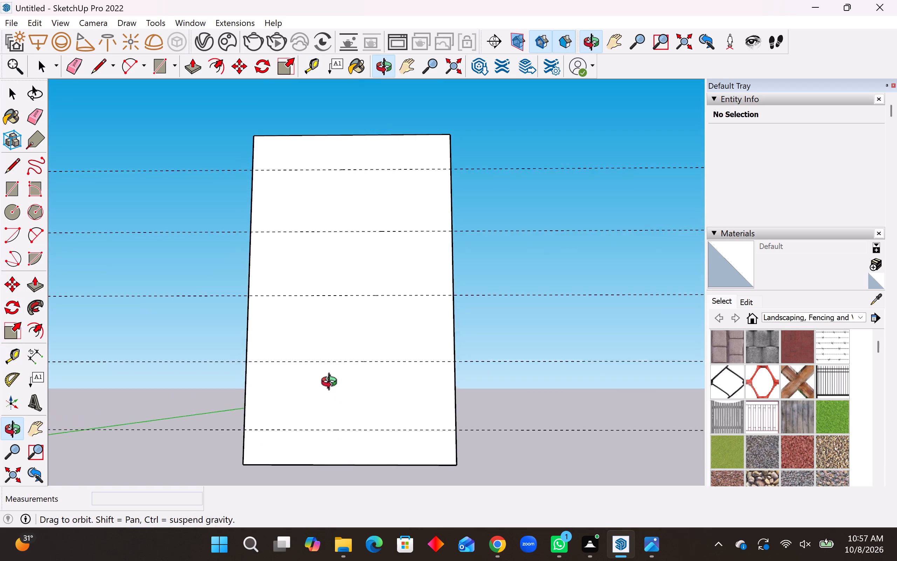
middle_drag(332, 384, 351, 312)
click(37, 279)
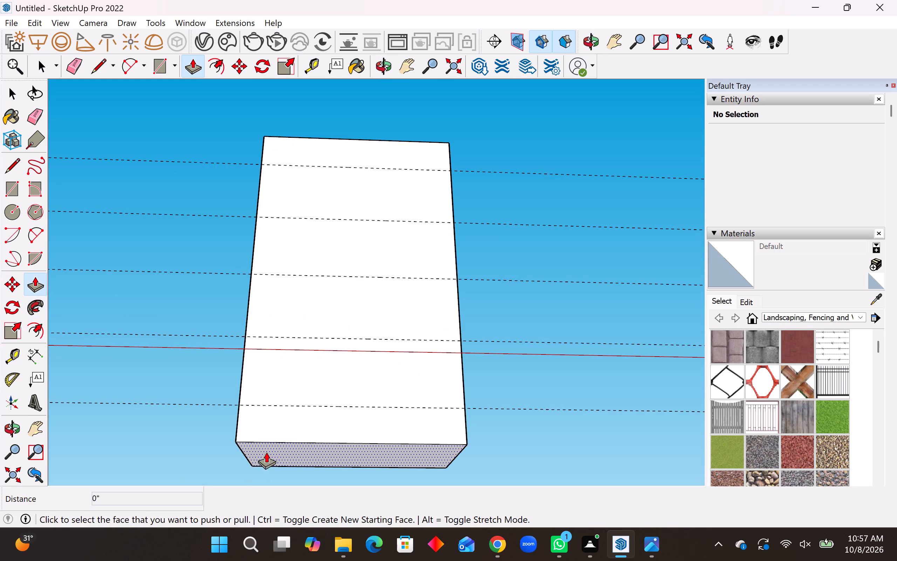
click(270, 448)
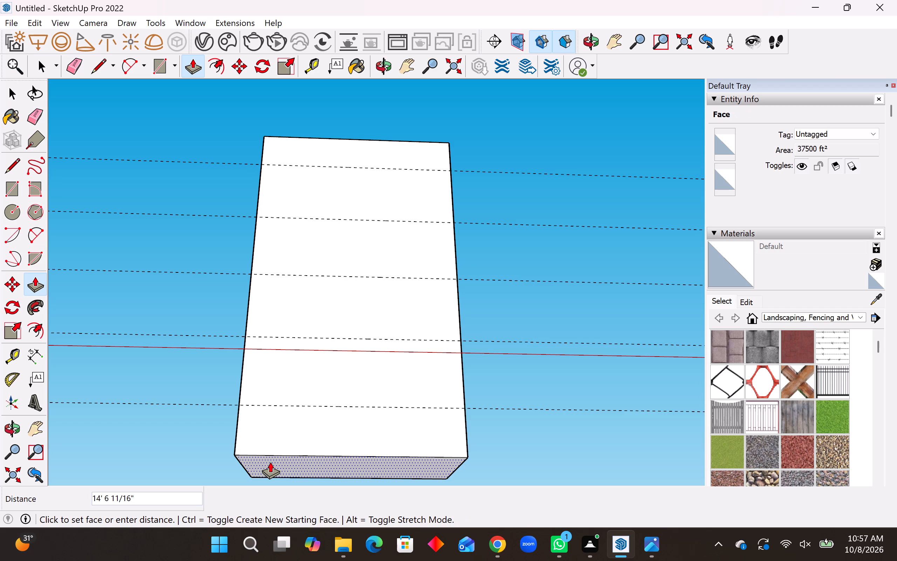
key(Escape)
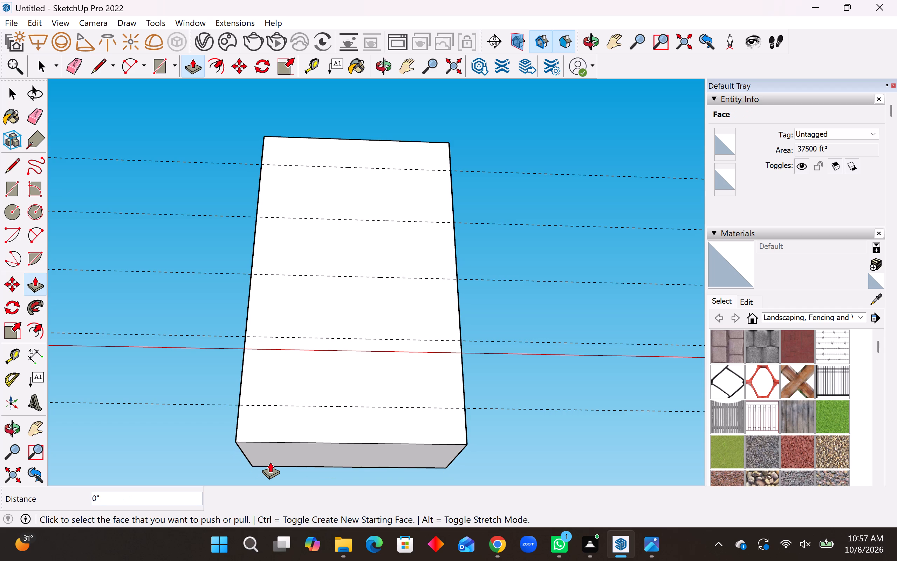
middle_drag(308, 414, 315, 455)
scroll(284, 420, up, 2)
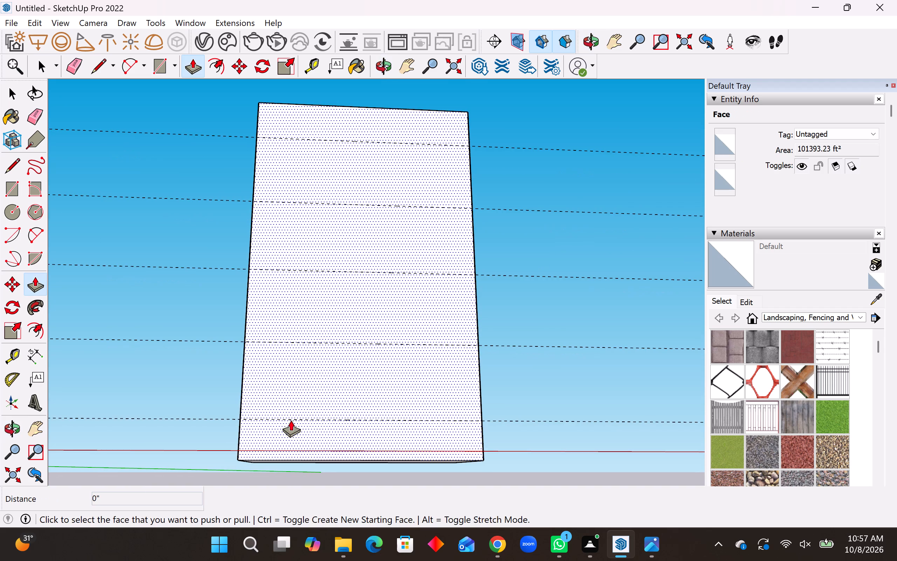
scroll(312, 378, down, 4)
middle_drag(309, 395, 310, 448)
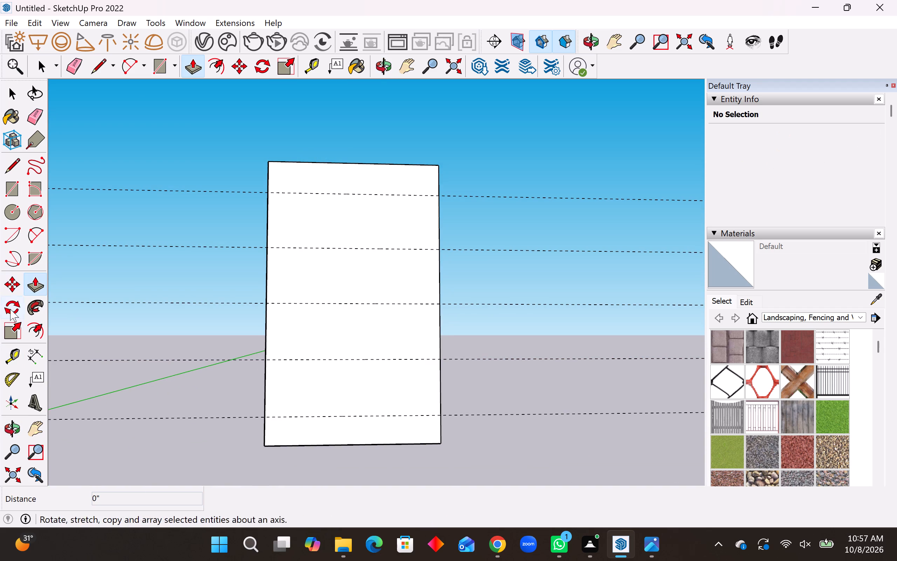
Measure the height from the block's bottom corner to the lowest guide.
click(33, 353)
click(267, 418)
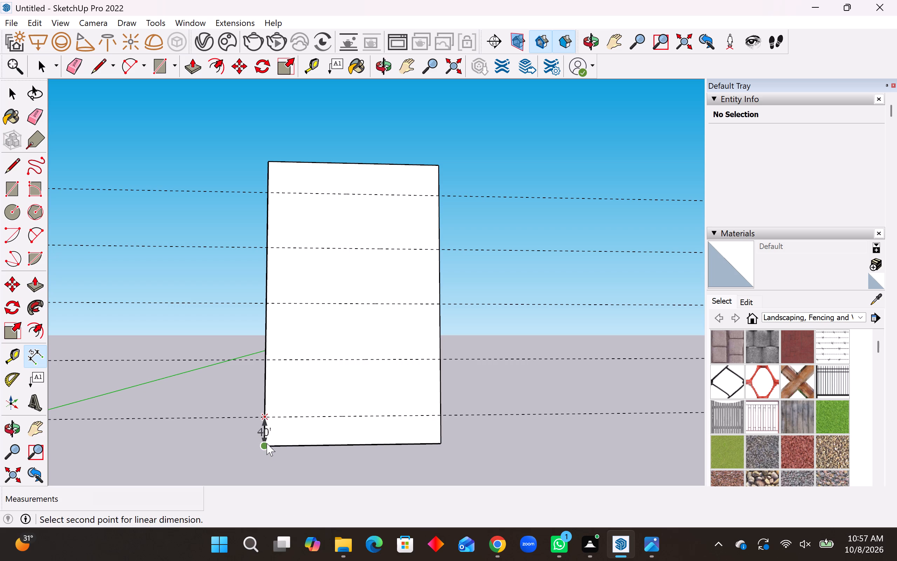
key(Escape)
Push/Pull the block's bottom face downward by 10'.
middle_drag(299, 441, 299, 381)
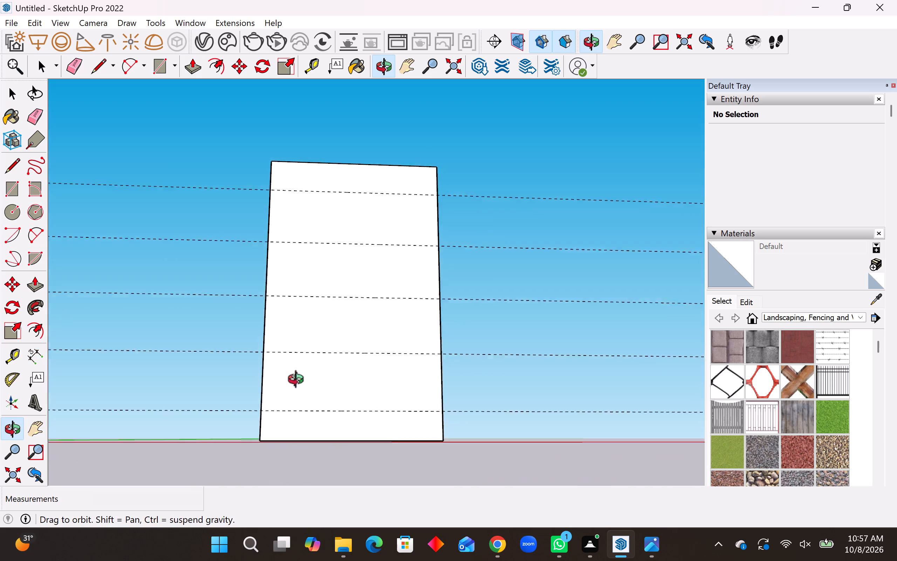
middle_drag(299, 381, 283, 293)
click(41, 283)
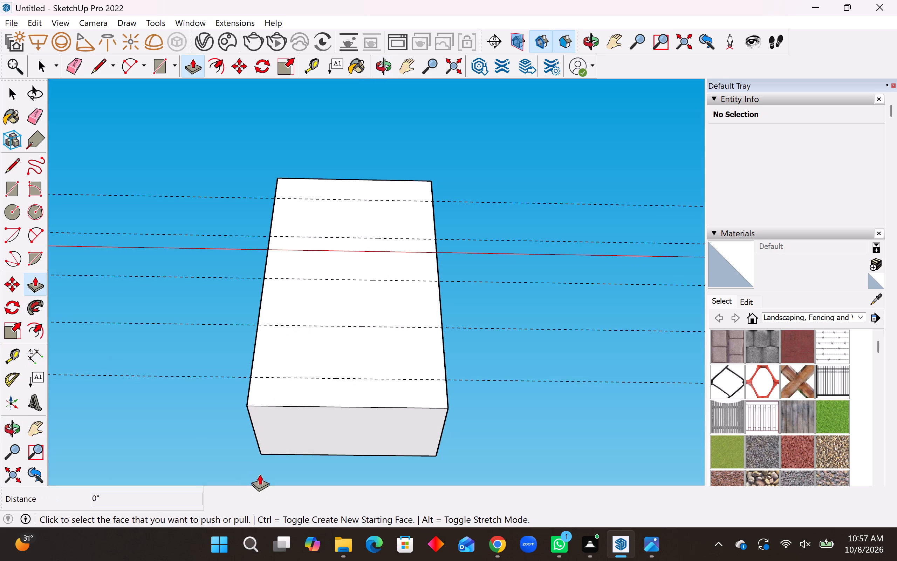
click(286, 428)
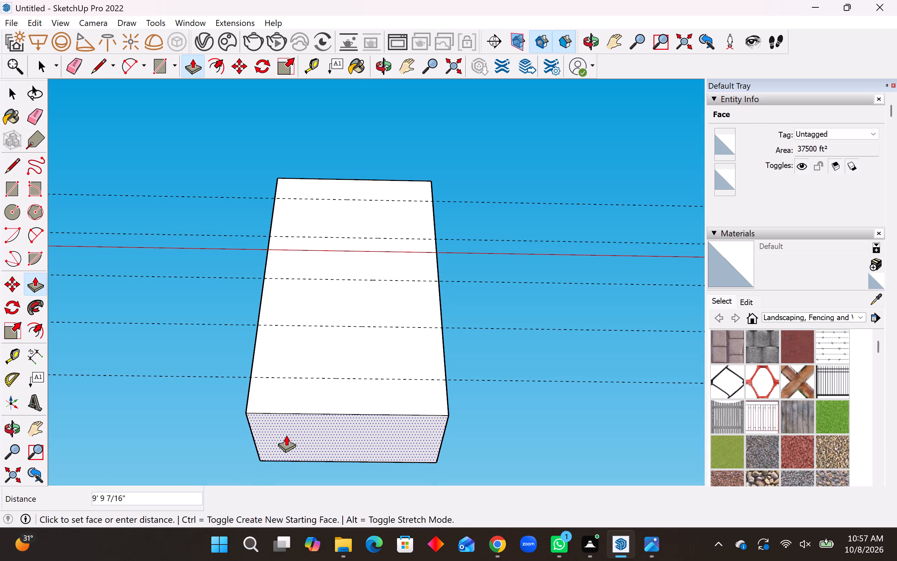
key(1)
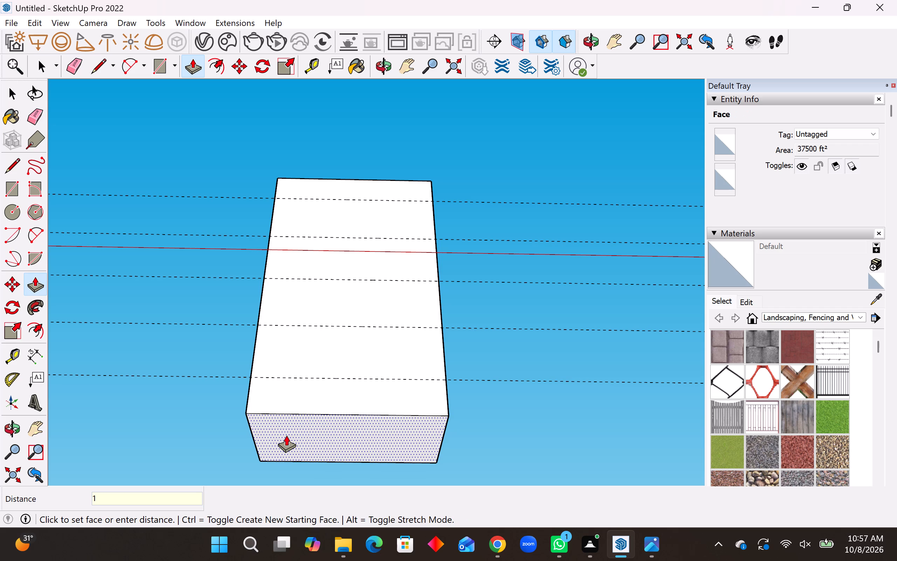
text(0')
key(Return)
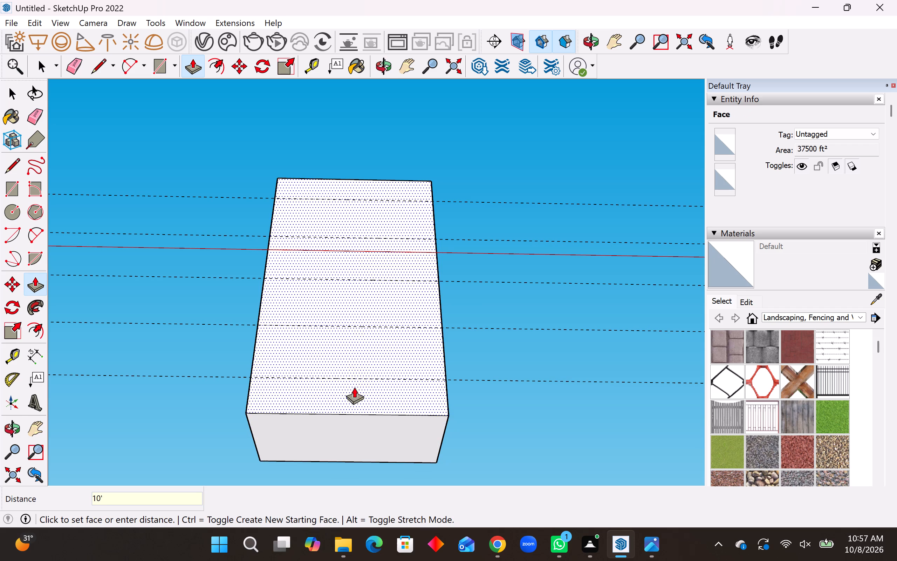
middle_drag(360, 369, 365, 505)
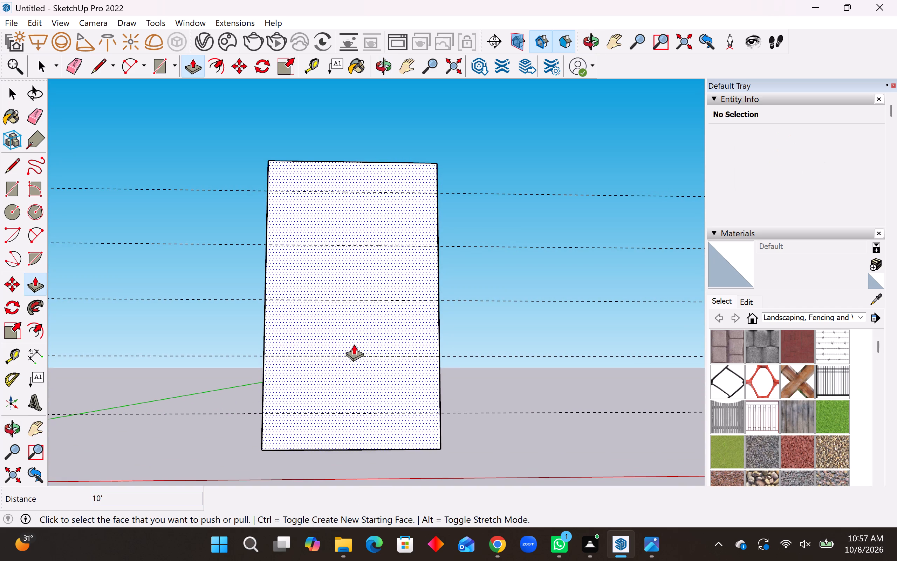
middle_drag(369, 355, 368, 410)
key(space)
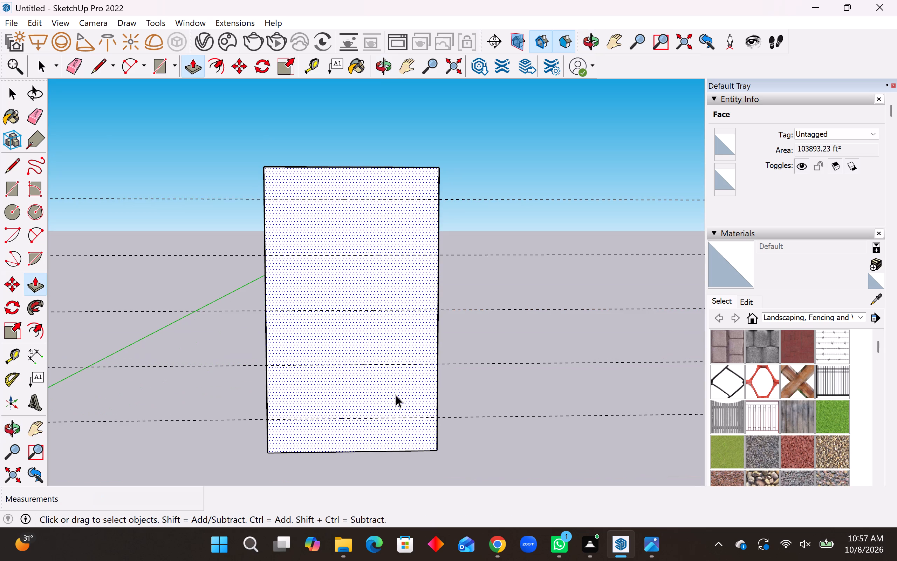
Draw a rectangle 80' high and about 165' wide between the two lowest guides, starting at the front face's left edge.
click(19, 192)
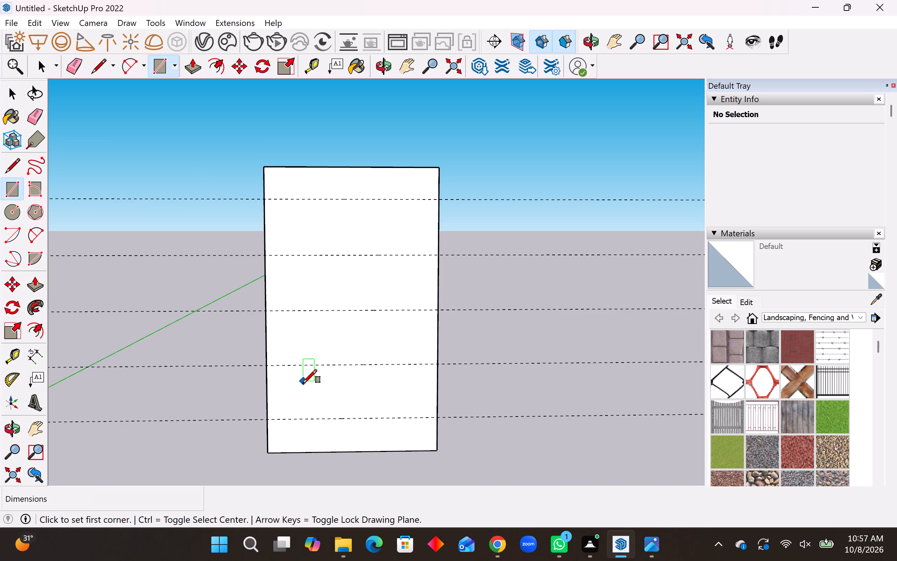
click(271, 420)
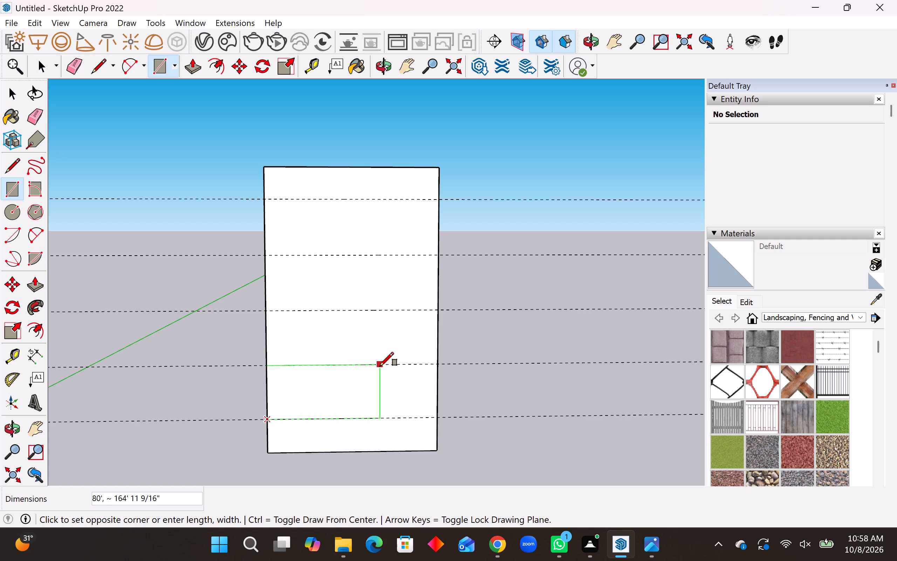
click(380, 366)
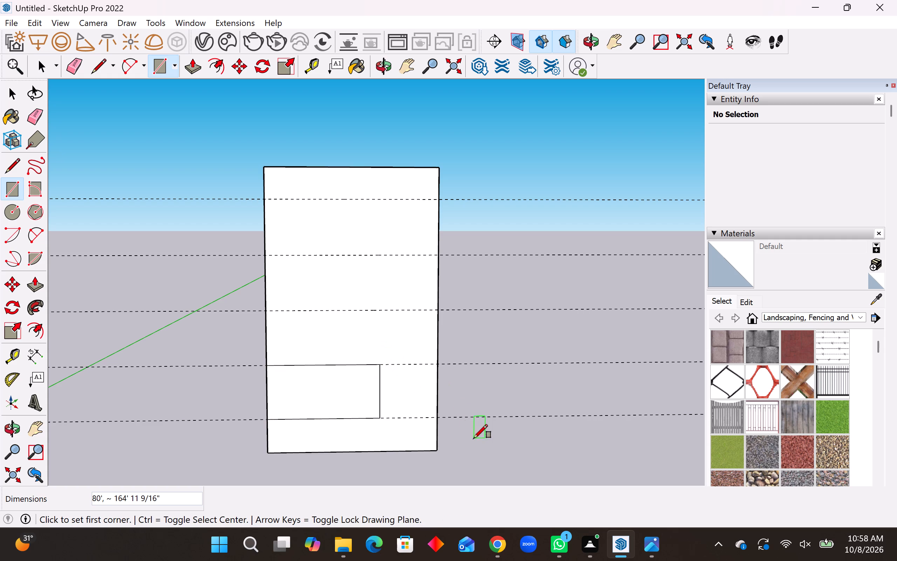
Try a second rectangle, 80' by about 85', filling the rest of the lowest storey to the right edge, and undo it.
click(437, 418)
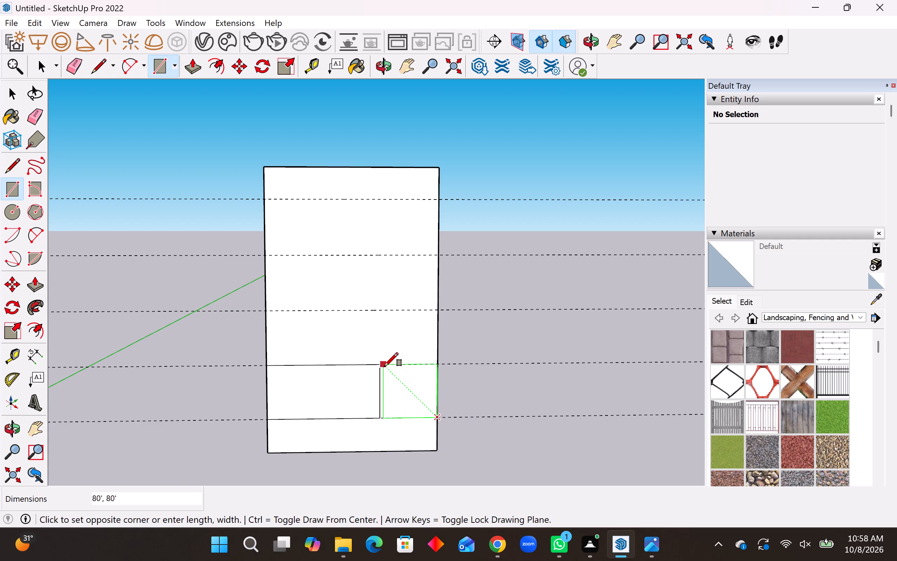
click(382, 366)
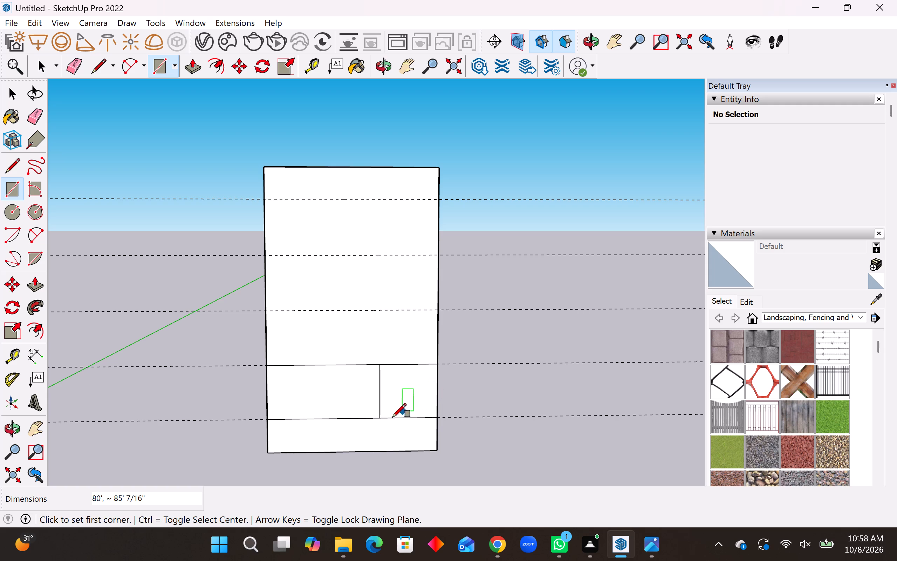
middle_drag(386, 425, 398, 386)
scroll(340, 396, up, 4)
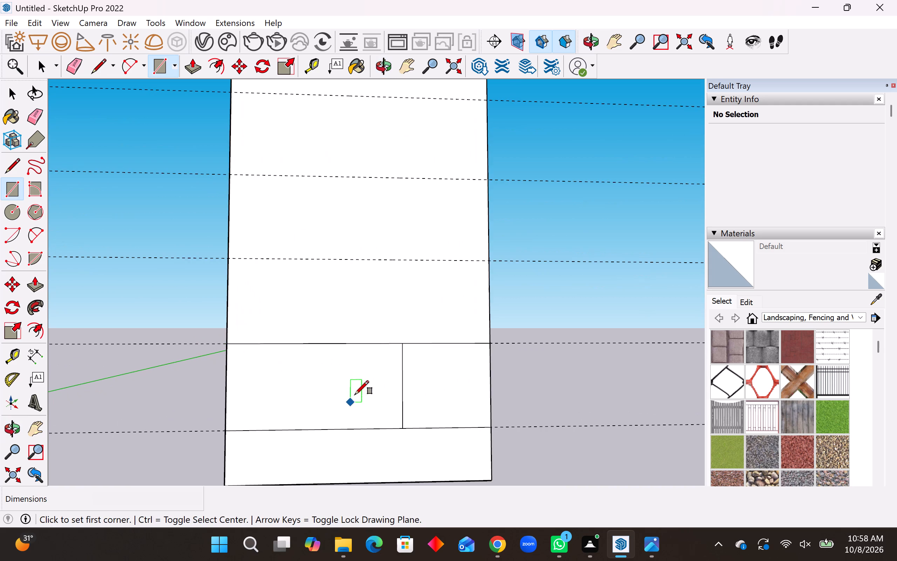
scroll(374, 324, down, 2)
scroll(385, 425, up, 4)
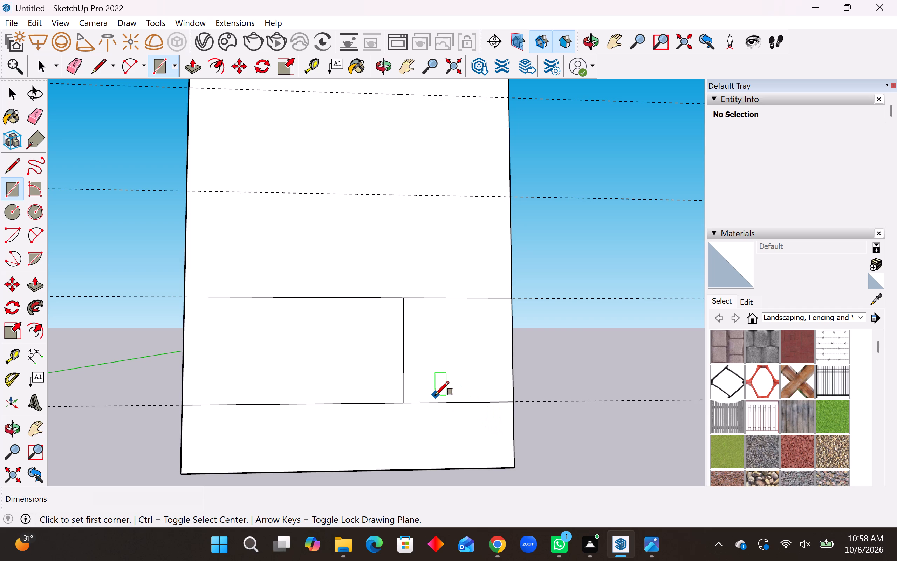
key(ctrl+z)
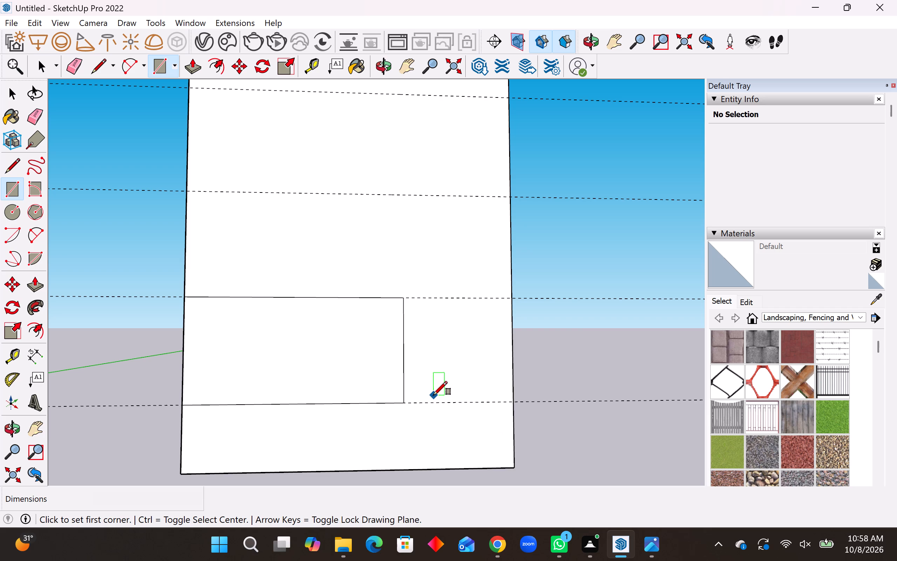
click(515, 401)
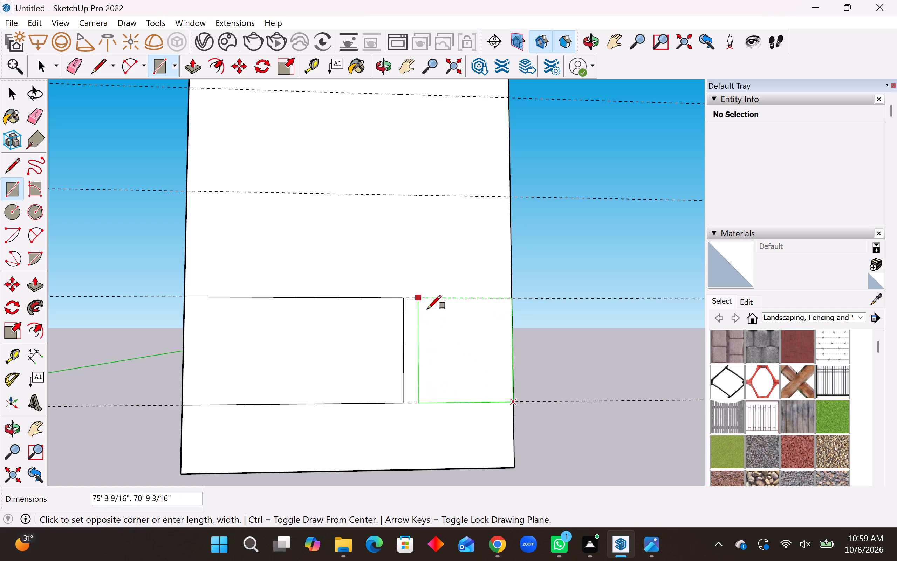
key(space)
Push/Pull the block's right side face outward by 20' to widen the block.
middle_drag(528, 383, 452, 425)
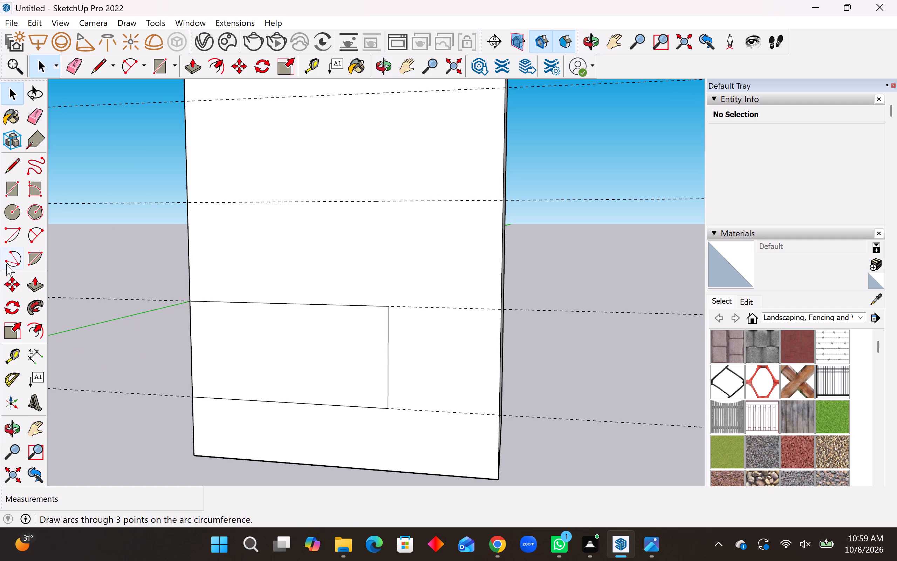
click(33, 284)
middle_drag(550, 336, 516, 344)
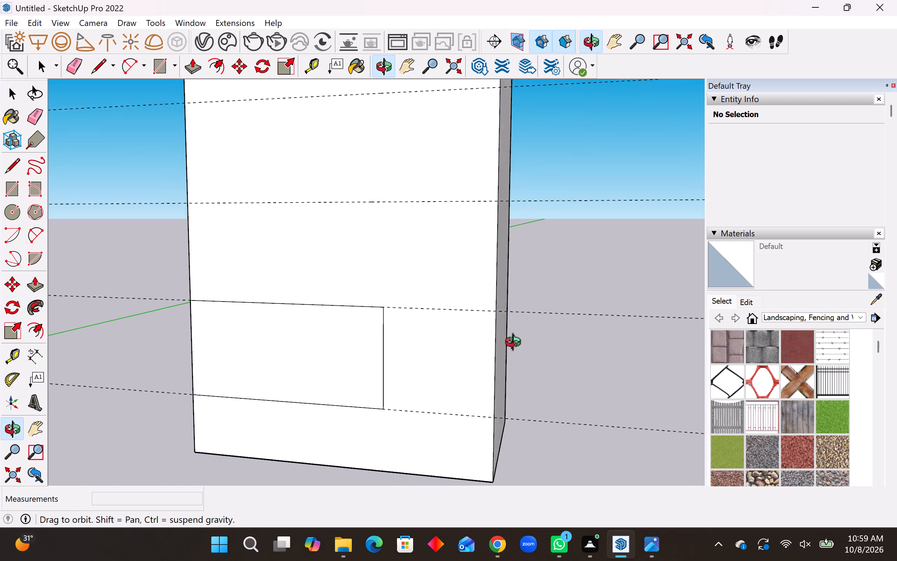
middle_drag(516, 344, 467, 355)
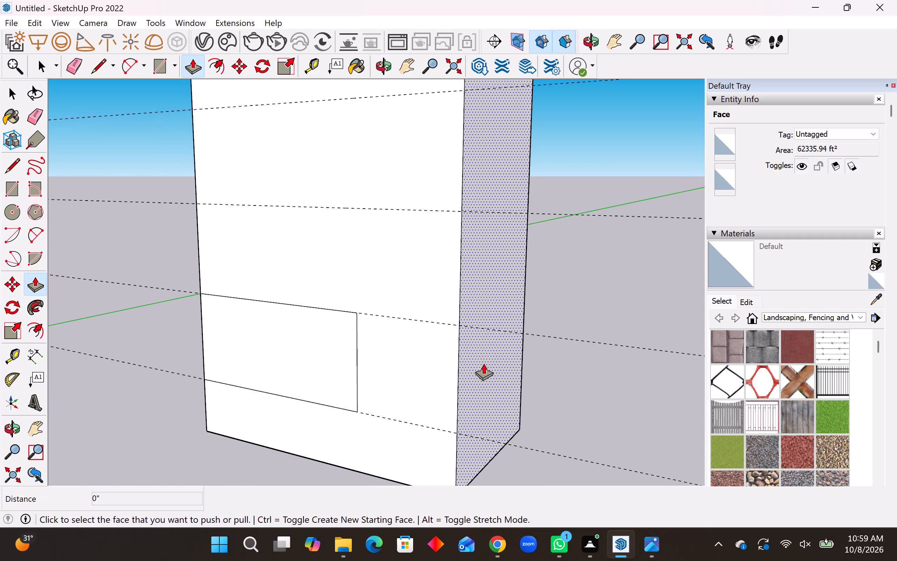
click(484, 363)
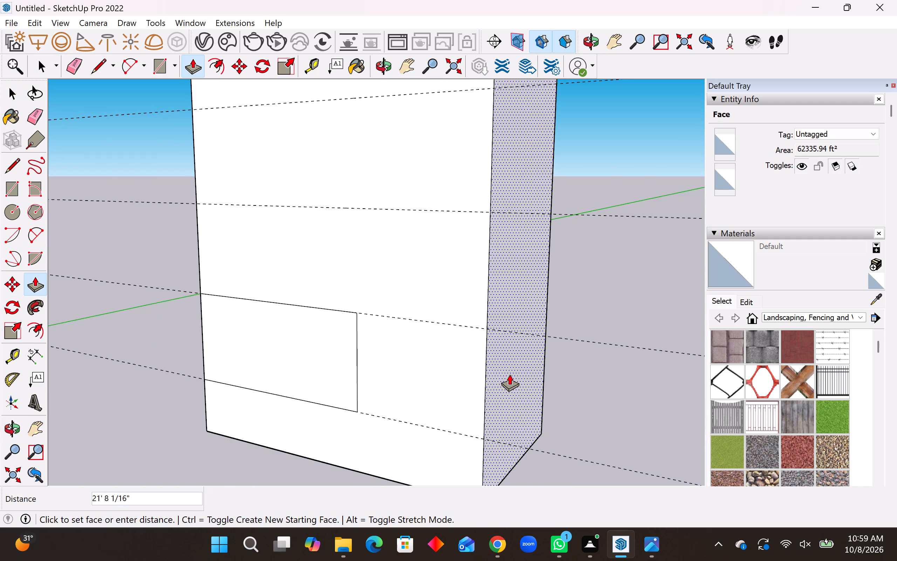
text(20')
key(Return)
key(space)
middle_drag(515, 419, 679, 394)
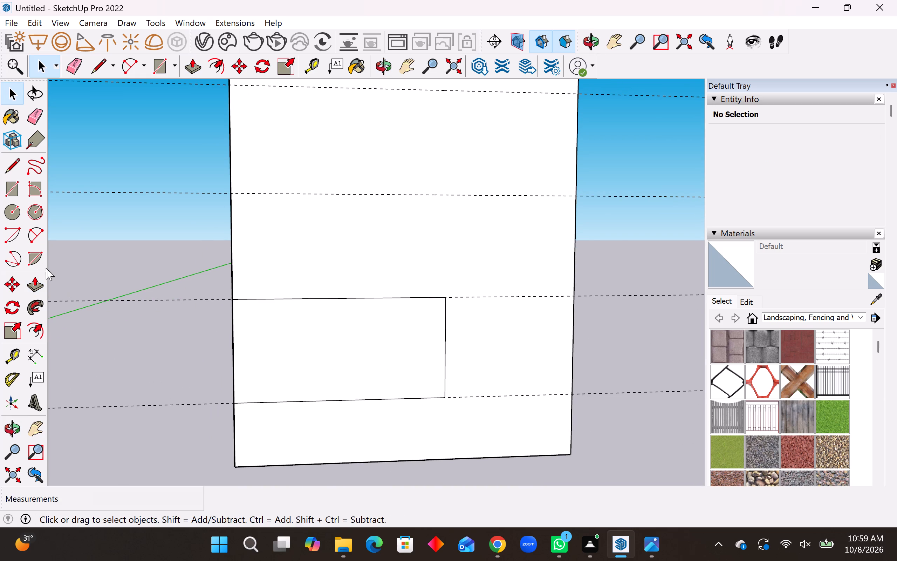
Draw an 80' by about 87' rectangle at the lowest storey's right edge, and a second rectangle from the left edge up to it.
click(11, 195)
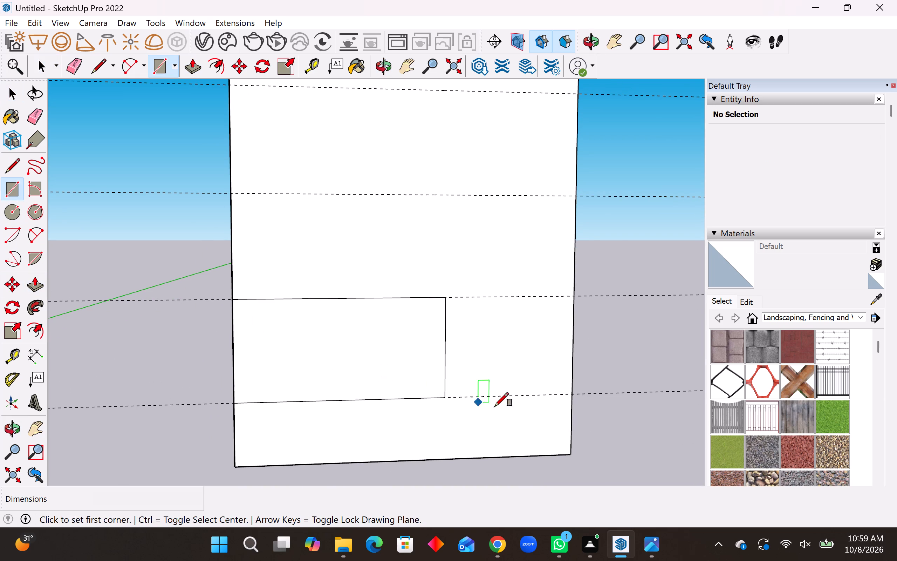
click(570, 397)
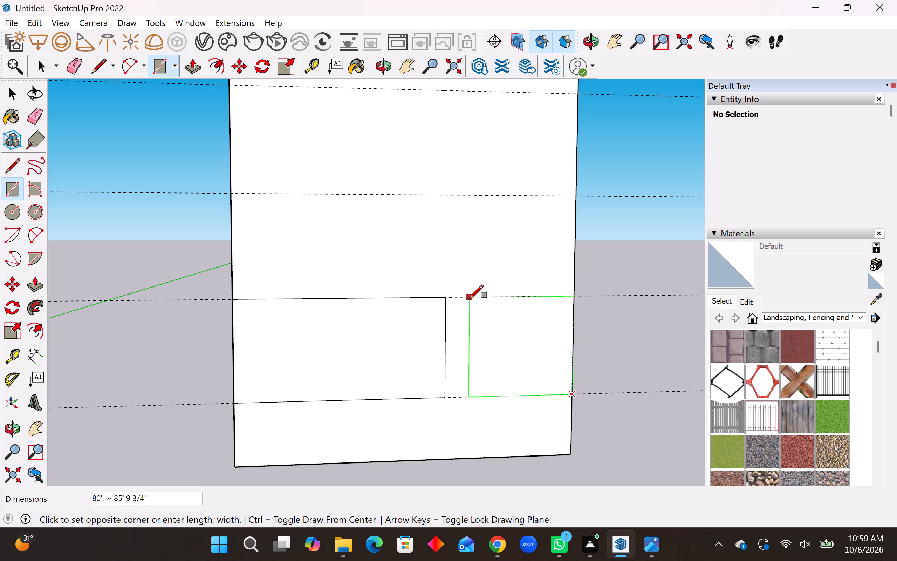
click(468, 299)
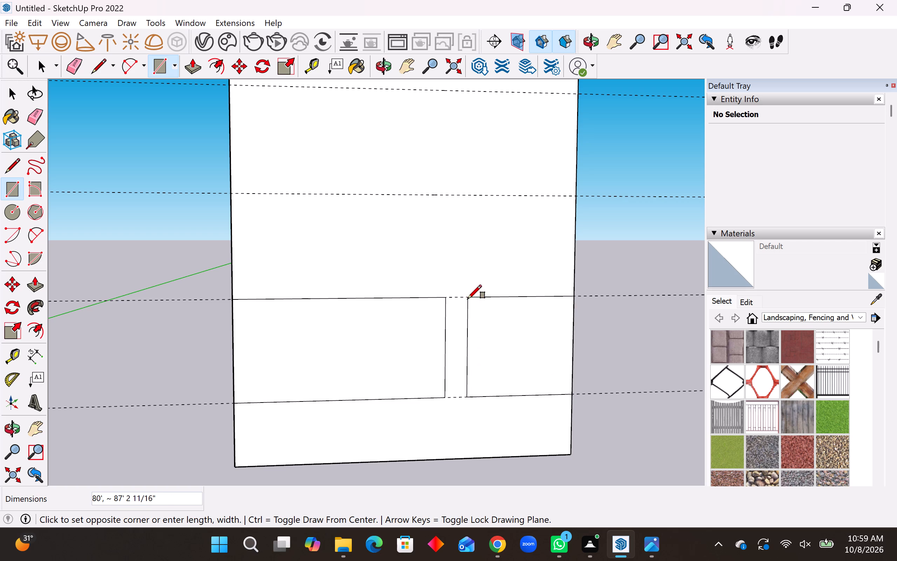
click(233, 401)
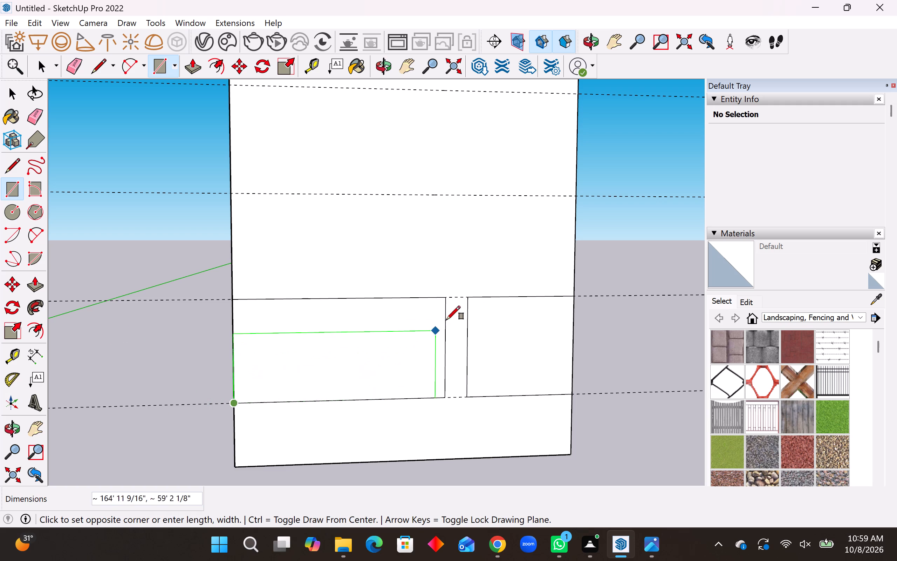
click(466, 298)
key(space)
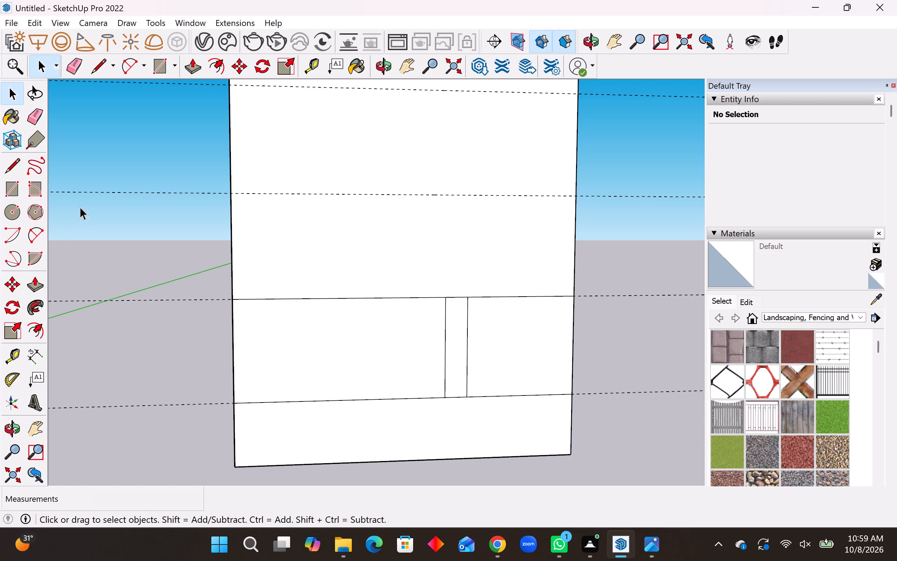
Erase the former right side line of the left panel, leaving a single vertical divider between the two panels.
click(35, 113)
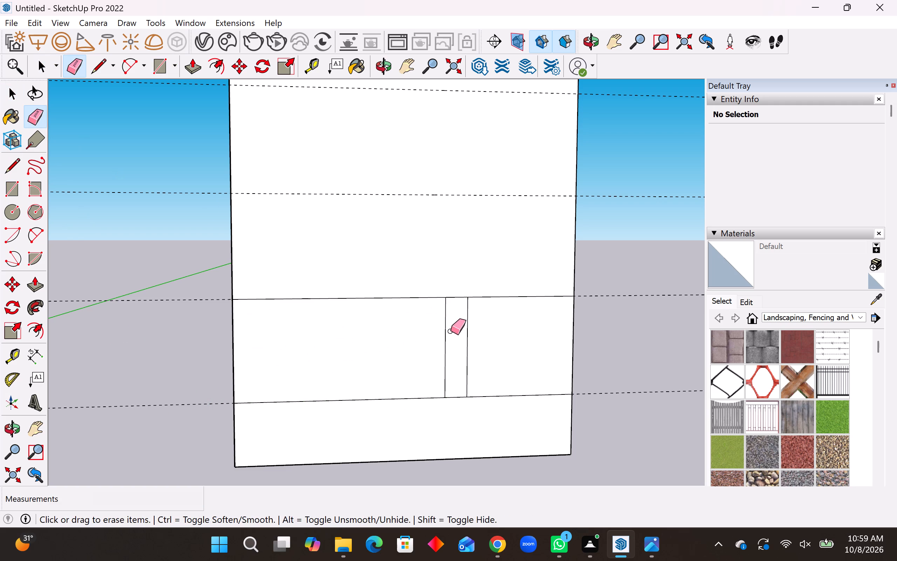
click(444, 334)
click(445, 335)
scroll(409, 429, down, 5)
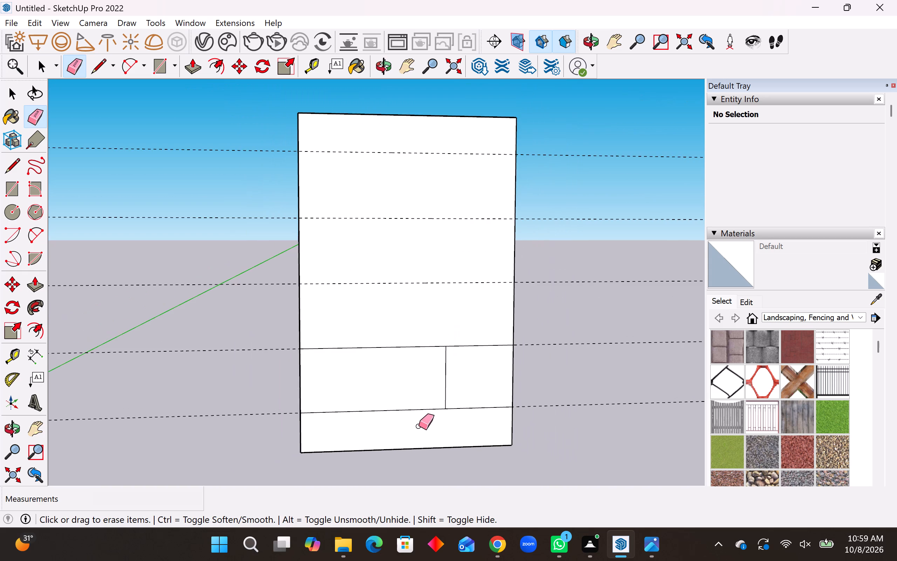
middle_drag(443, 414, 438, 413)
key(space)
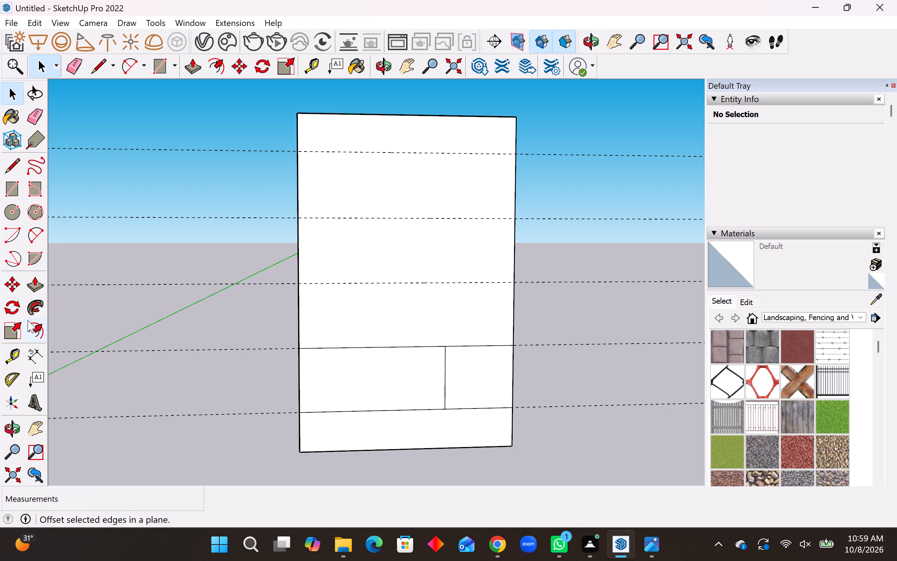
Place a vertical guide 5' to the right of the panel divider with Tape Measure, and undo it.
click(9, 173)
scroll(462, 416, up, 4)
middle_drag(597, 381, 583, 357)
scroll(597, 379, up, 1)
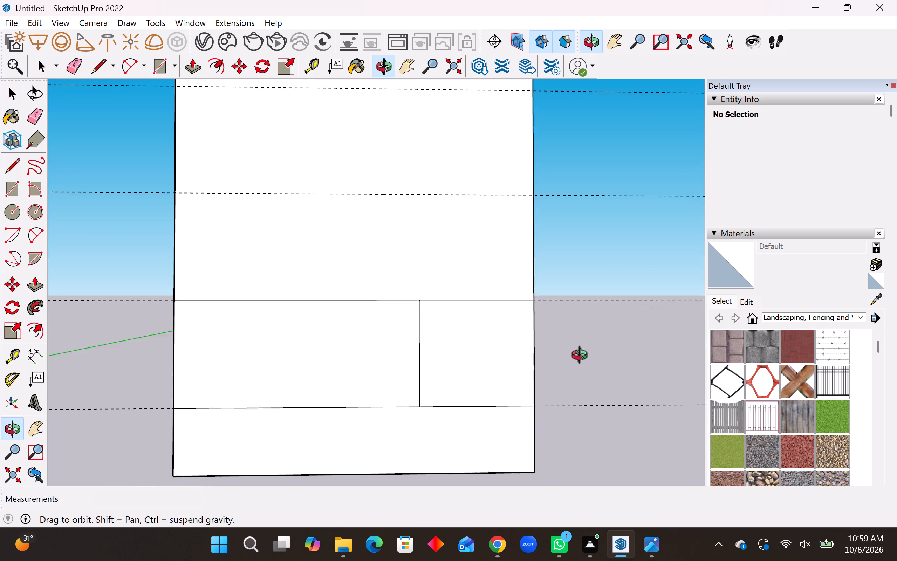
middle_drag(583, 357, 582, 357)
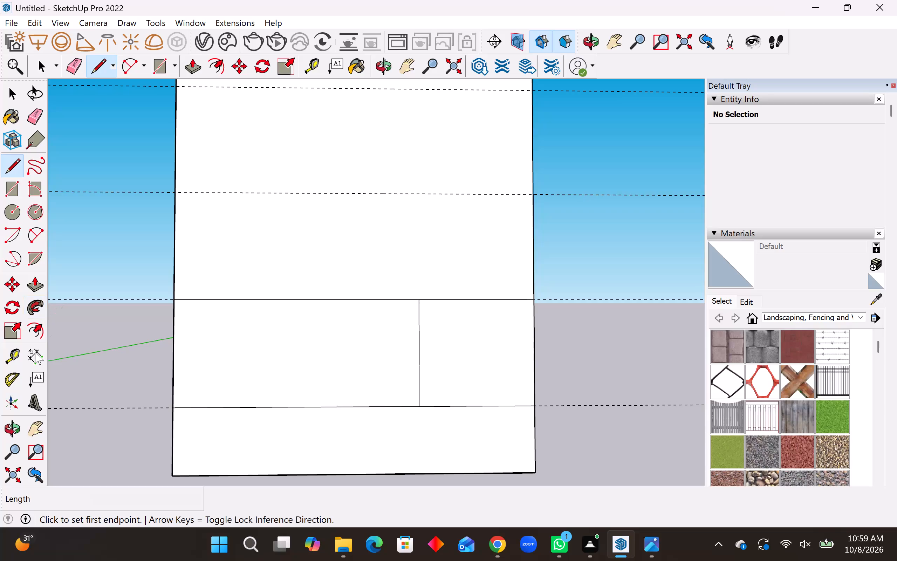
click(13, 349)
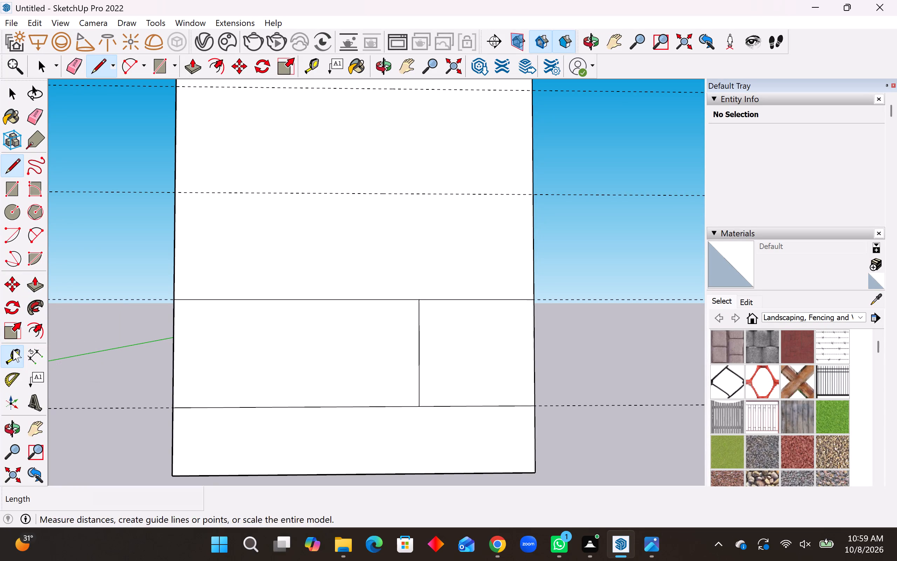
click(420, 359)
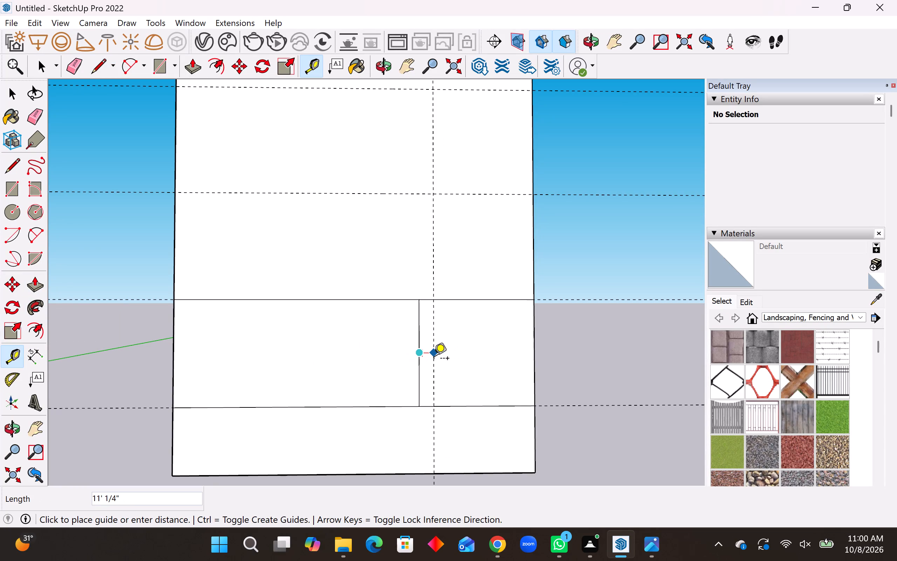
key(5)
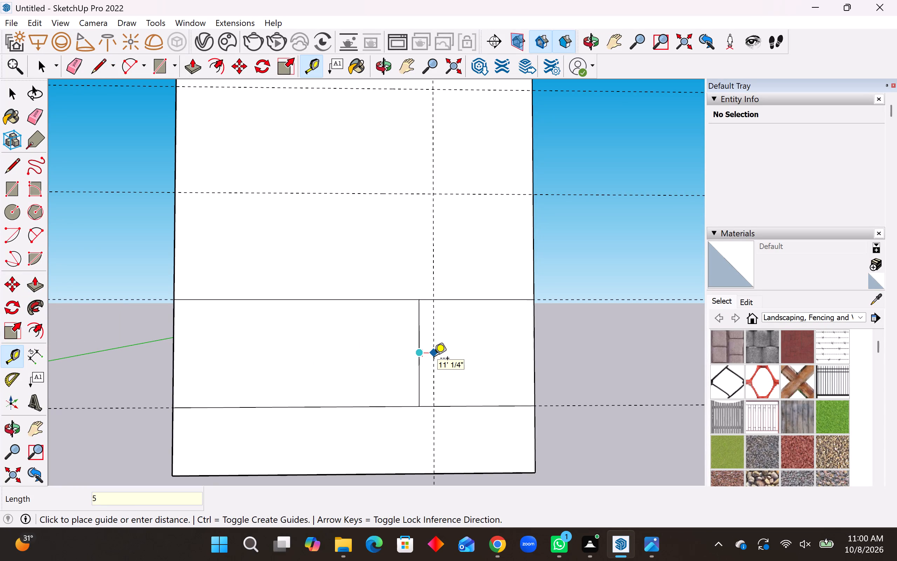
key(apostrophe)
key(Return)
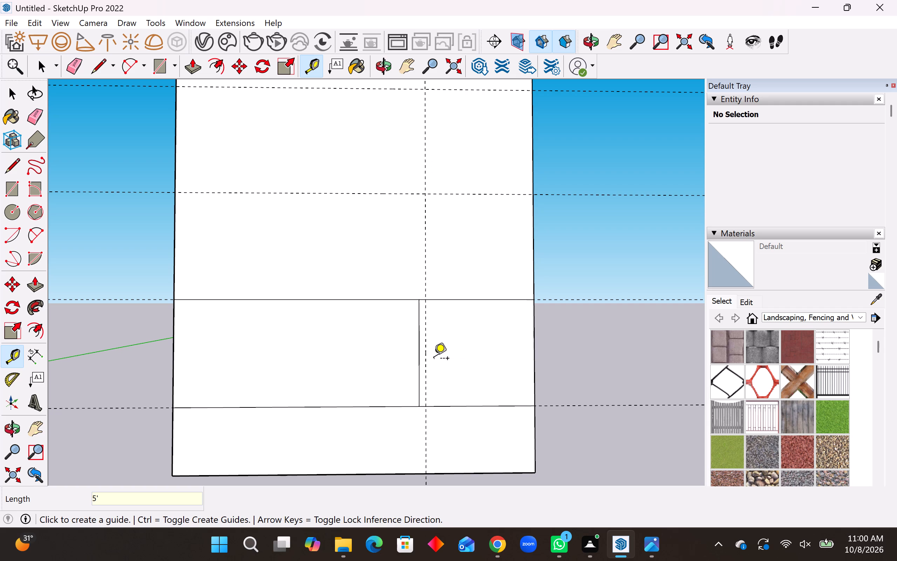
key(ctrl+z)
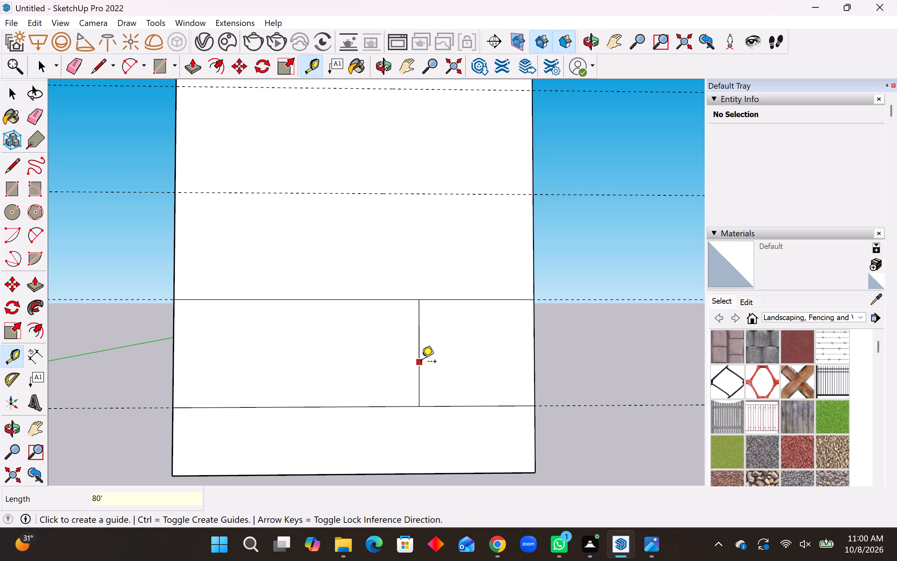
Place vertical guides 7' inside the right panel, one from the divider and one from the block's right edge.
drag(421, 363, 427, 361)
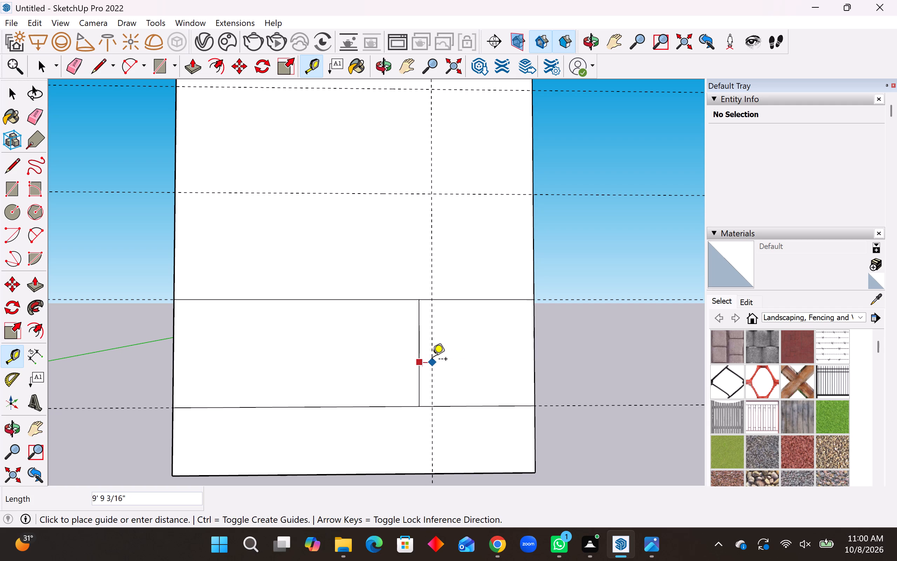
text(7')
key(Return)
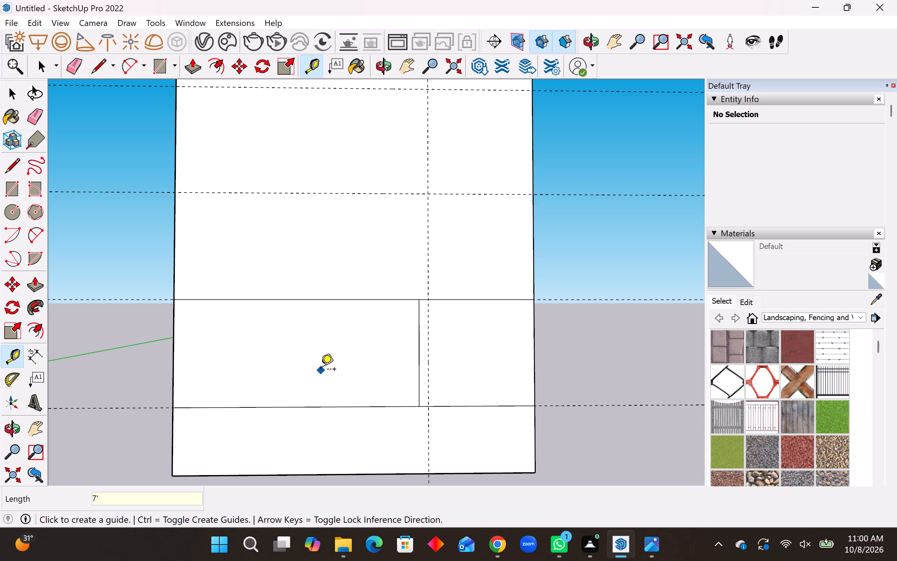
scroll(484, 402, down, 4)
scroll(534, 347, up, 2)
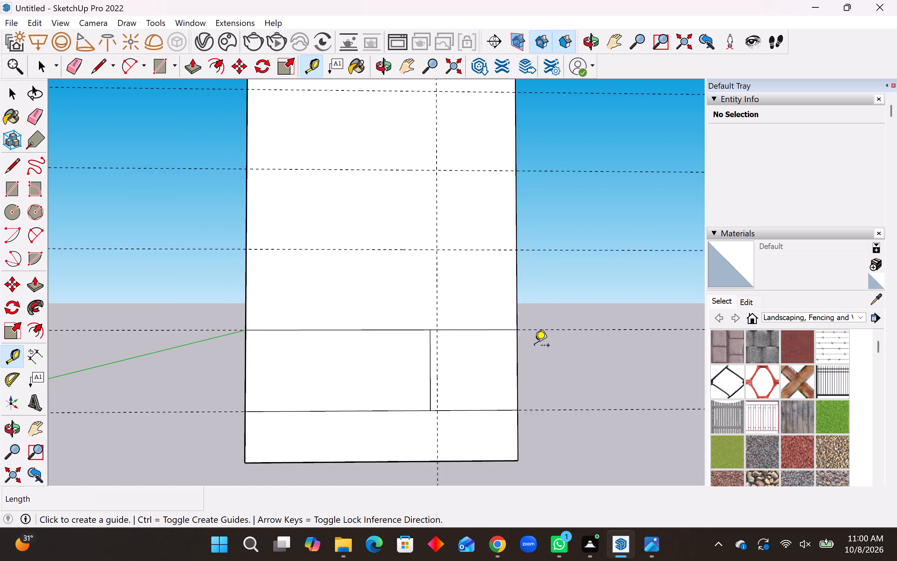
scroll(482, 414, down, 4)
scroll(543, 306, up, 2)
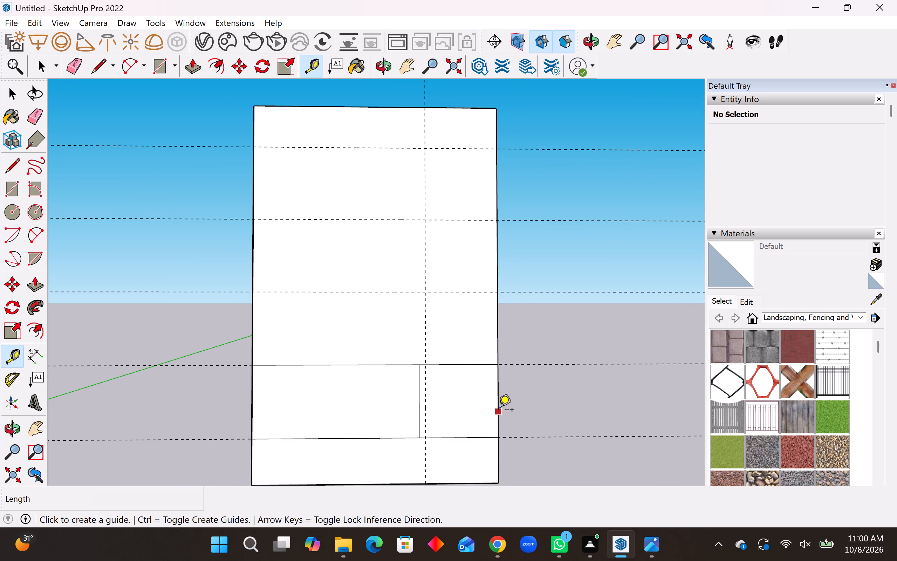
click(498, 411)
text(7')
key(Return)
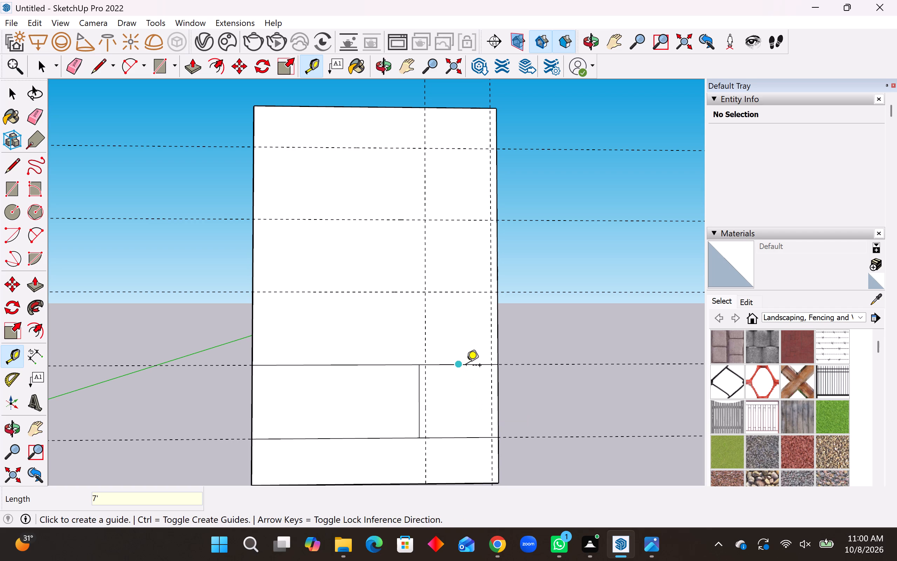
Place horizontal guides 7' inside the right panel, one below its top edge and one above its bottom edge.
click(466, 366)
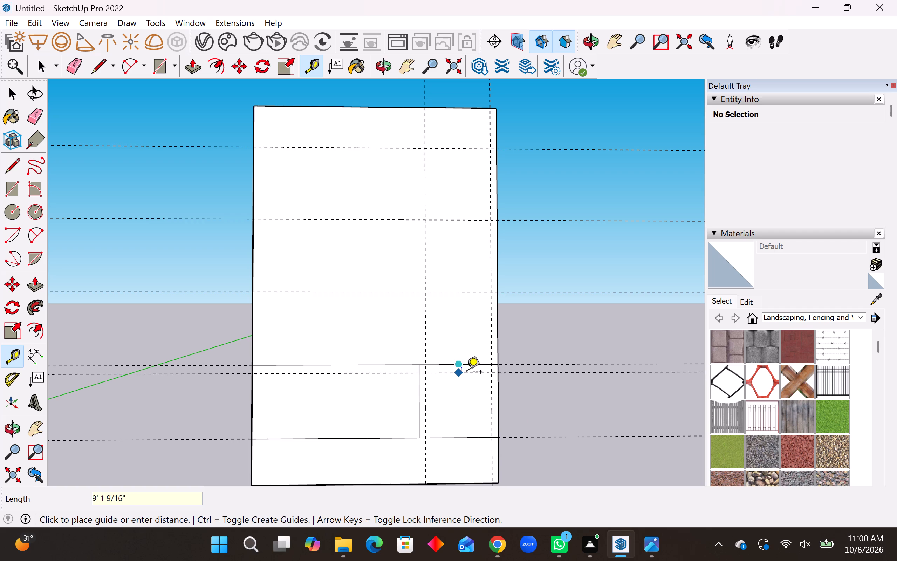
text(7')
key(Return)
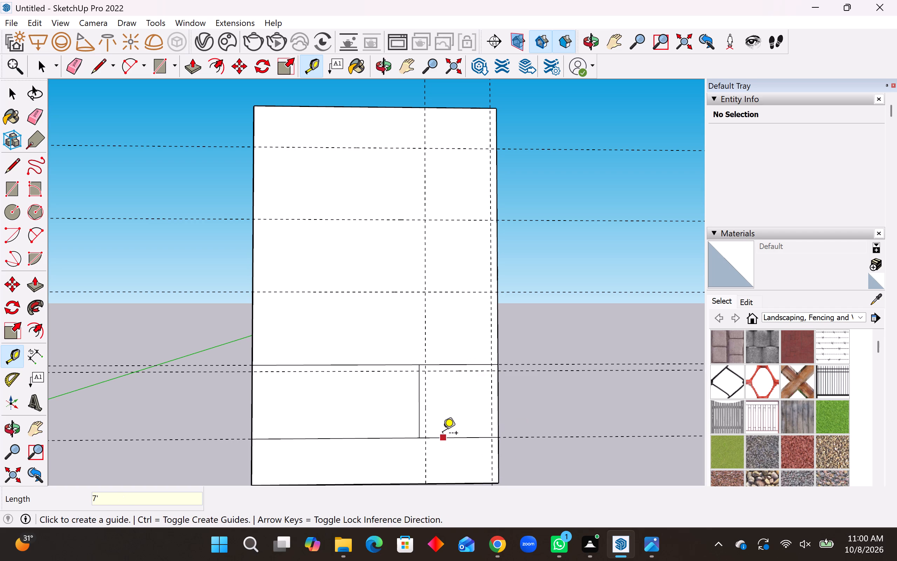
click(444, 437)
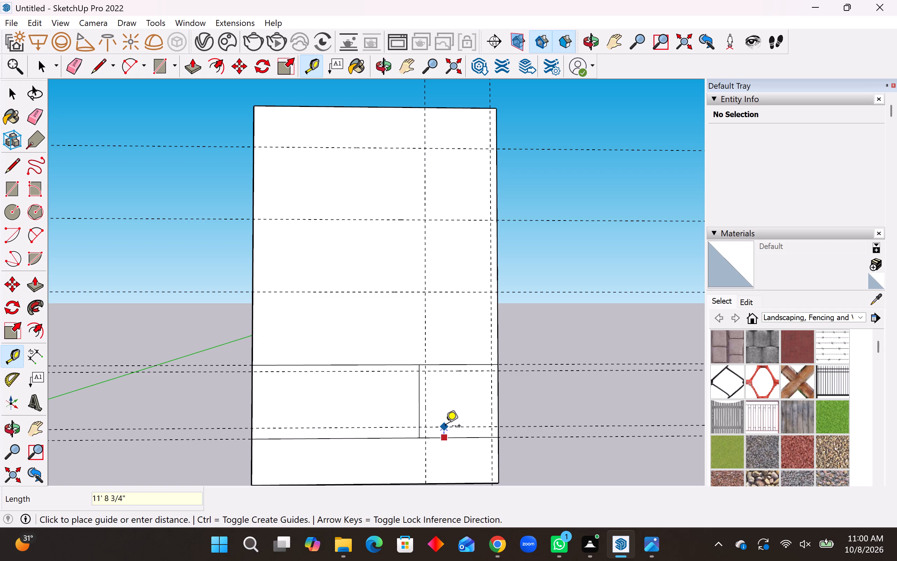
text(7')
key(Return)
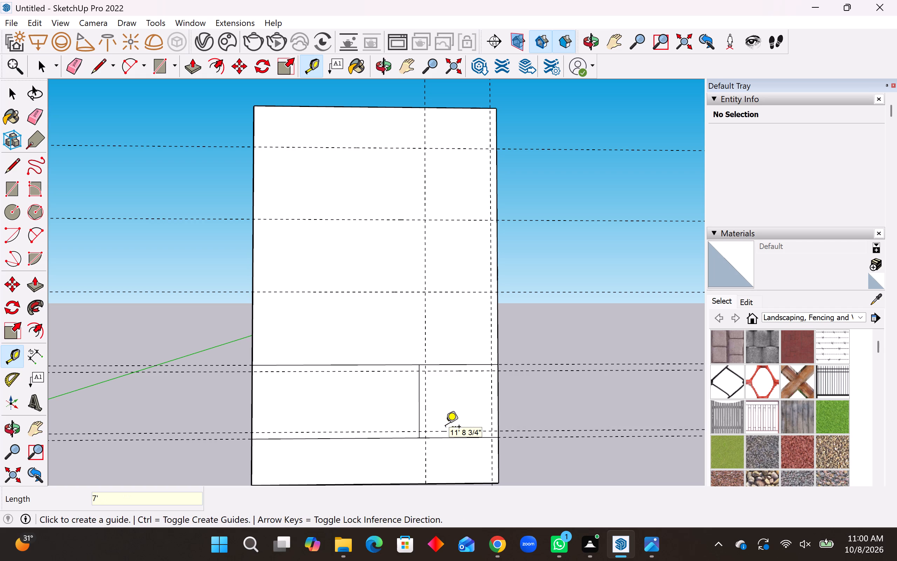
Draw a rectangle 66' high and about 73' wide inside the right panel, between the four inset guide intersections.
middle_drag(476, 427, 438, 370)
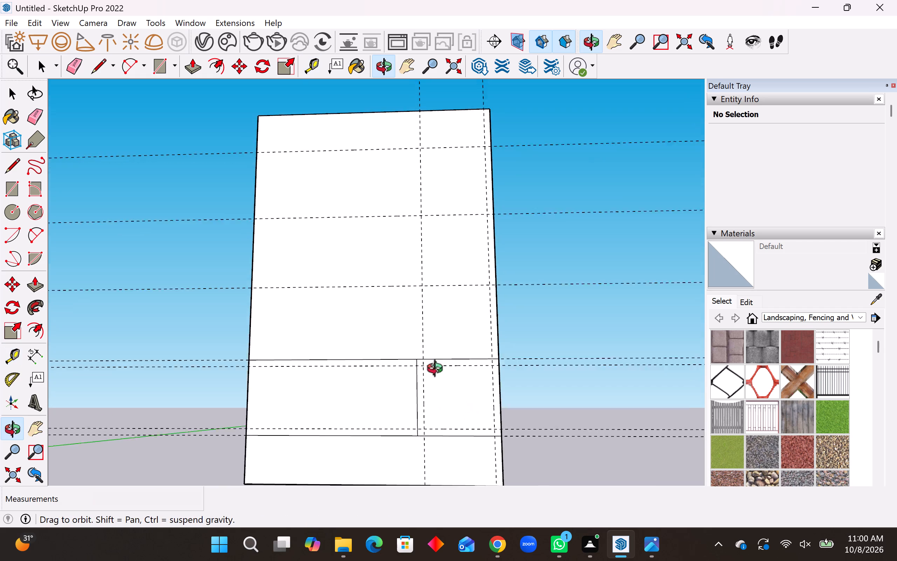
middle_drag(438, 370, 427, 356)
scroll(458, 462, up, 4)
scroll(568, 446, up, 2)
scroll(454, 380, up, 1)
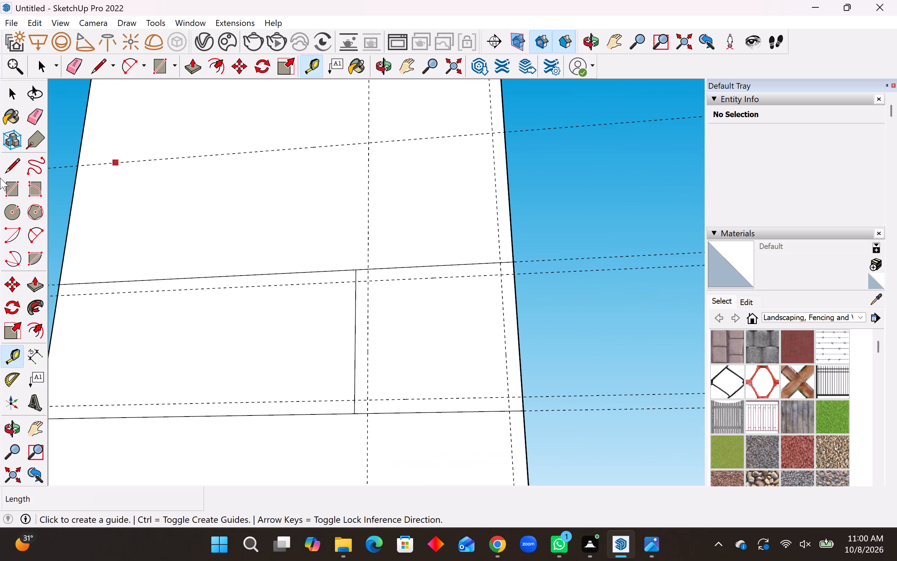
click(14, 187)
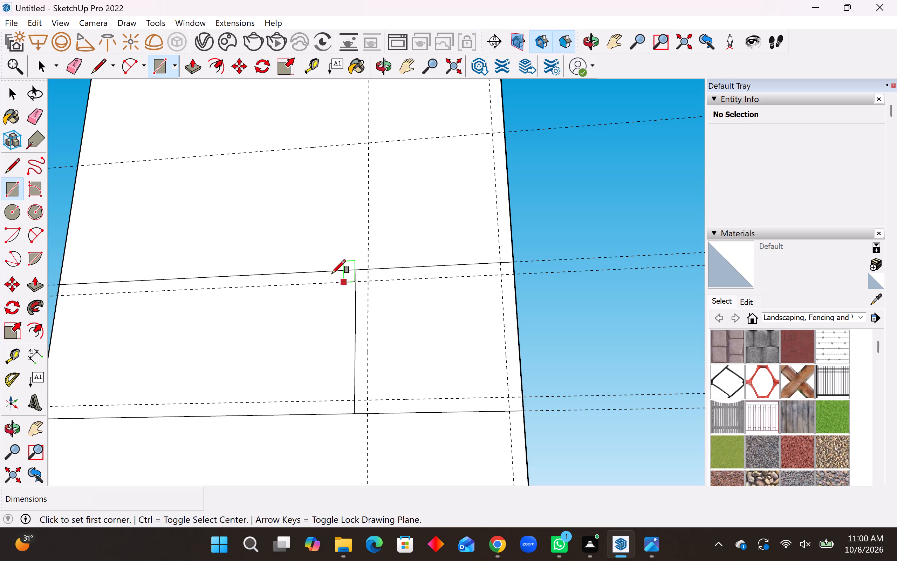
click(367, 282)
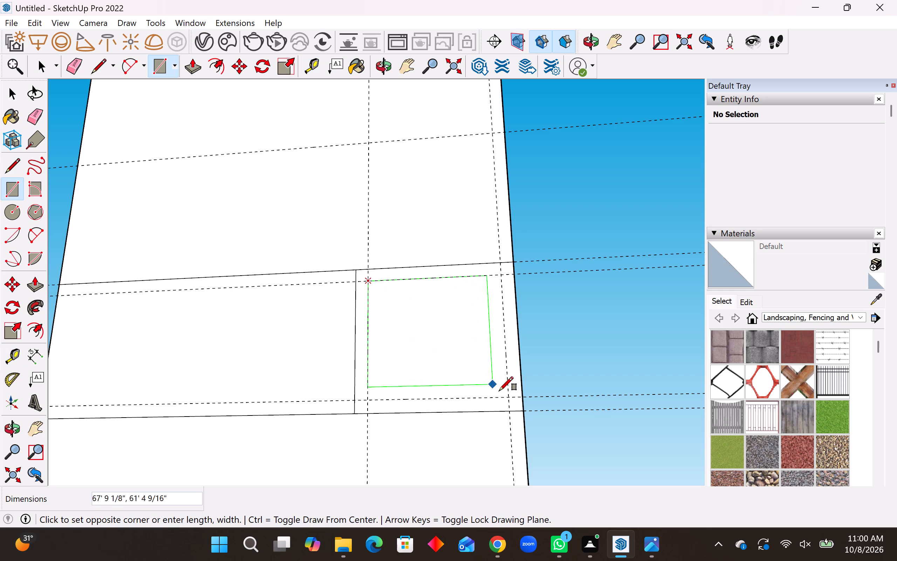
click(506, 396)
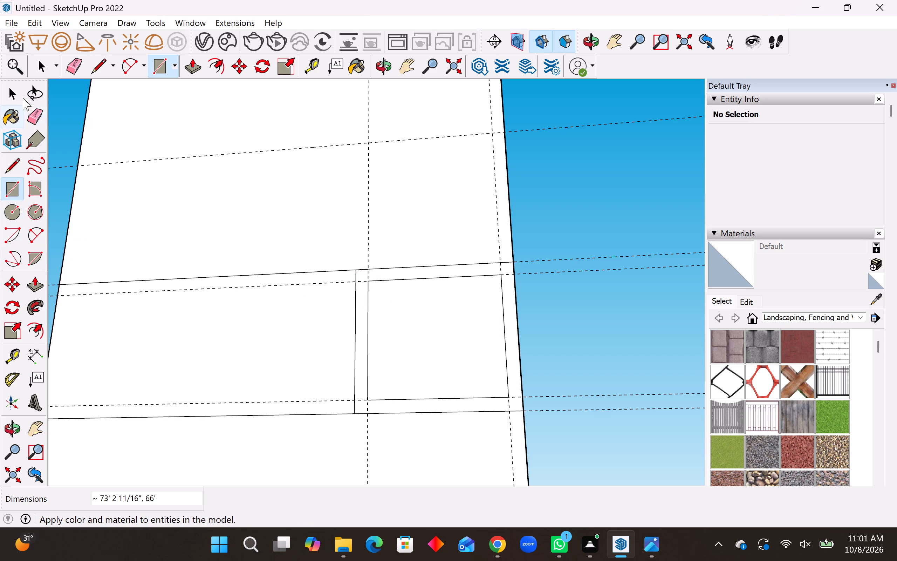
Erase the four 7' inset guides around the inner rectangle, keeping the storey guides.
click(35, 124)
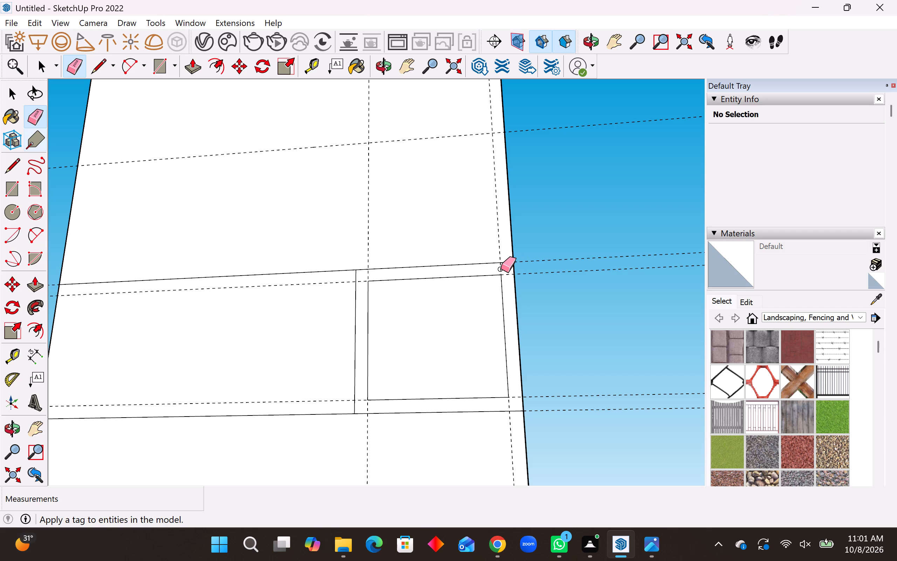
scroll(501, 269, up, 5)
drag(287, 278, 269, 297)
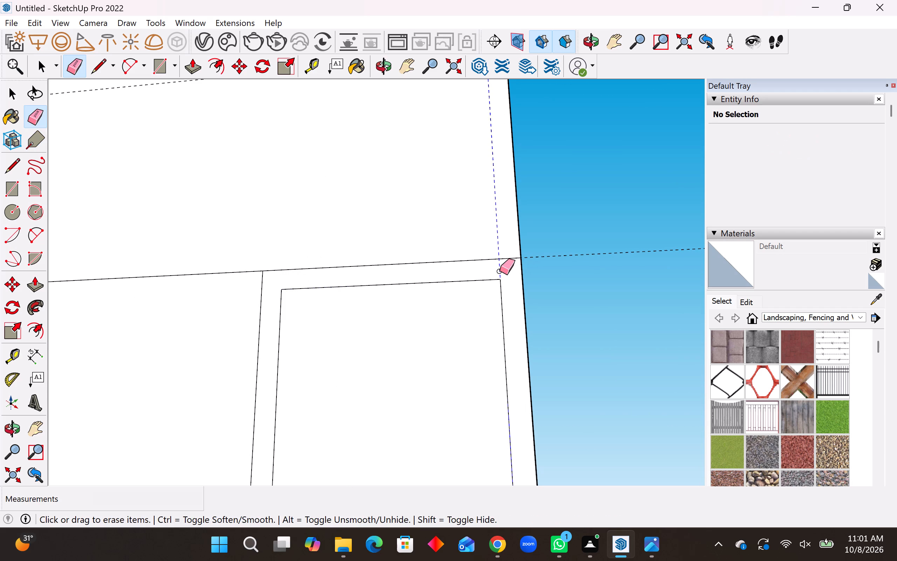
click(500, 271)
scroll(430, 167, down, 9)
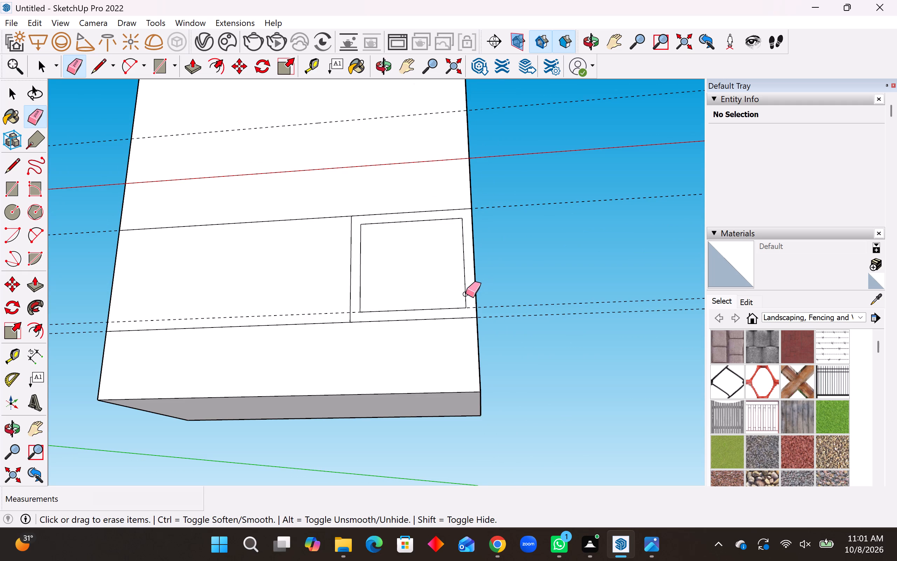
click(468, 294)
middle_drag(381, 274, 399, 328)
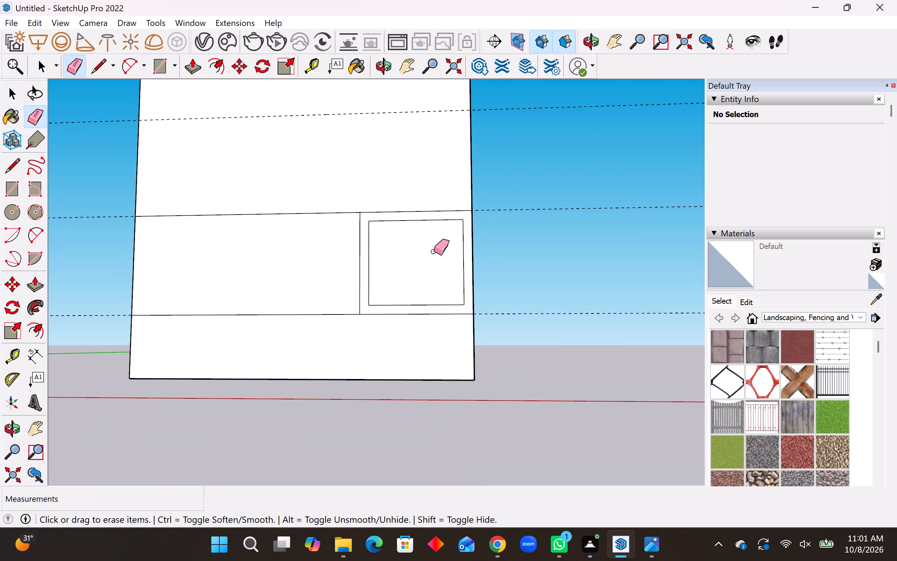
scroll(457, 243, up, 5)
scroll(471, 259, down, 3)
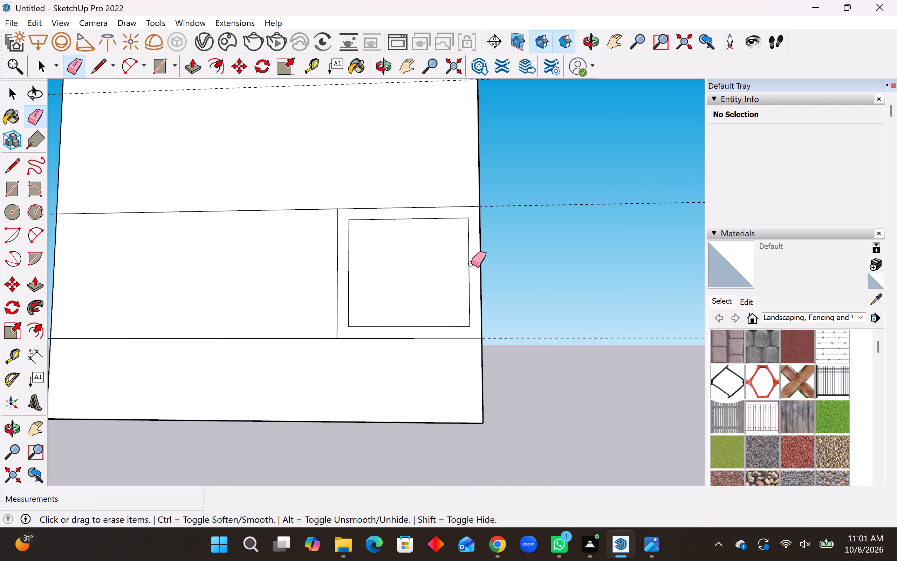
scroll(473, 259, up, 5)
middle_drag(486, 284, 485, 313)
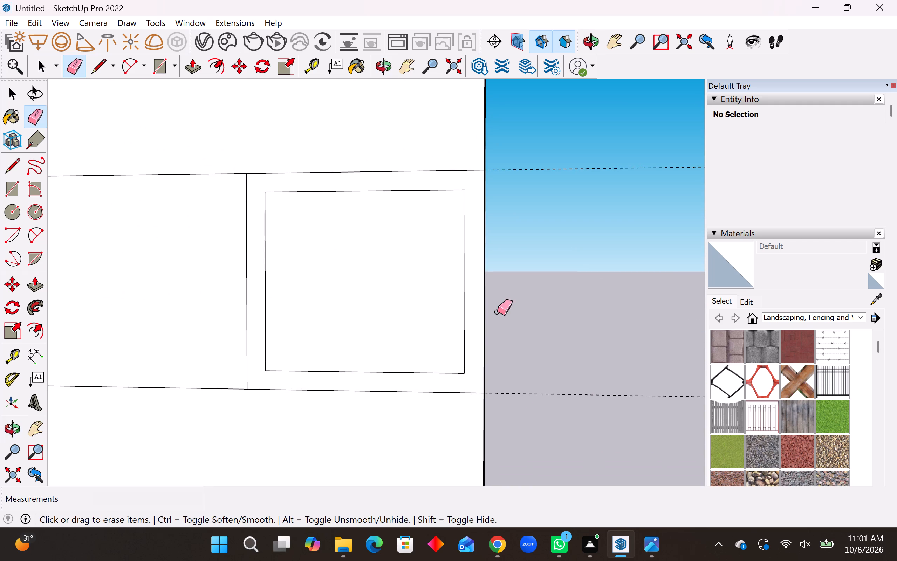
Draw a three-line inner outline about 62'5" wide and 54'5" high inside the right panel's rectangle, starting and ending on its left edge.
scroll(518, 311, up, 1)
middle_drag(506, 311, 518, 312)
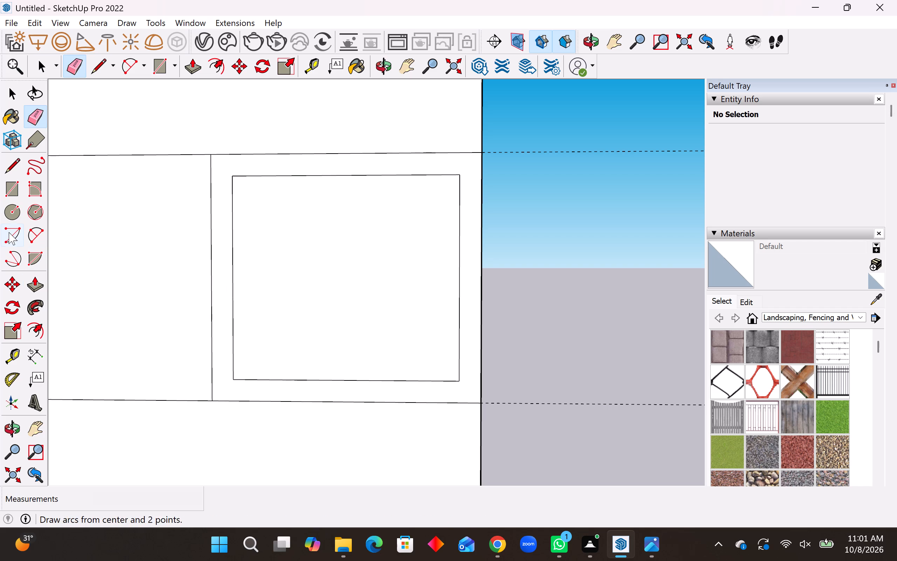
click(12, 168)
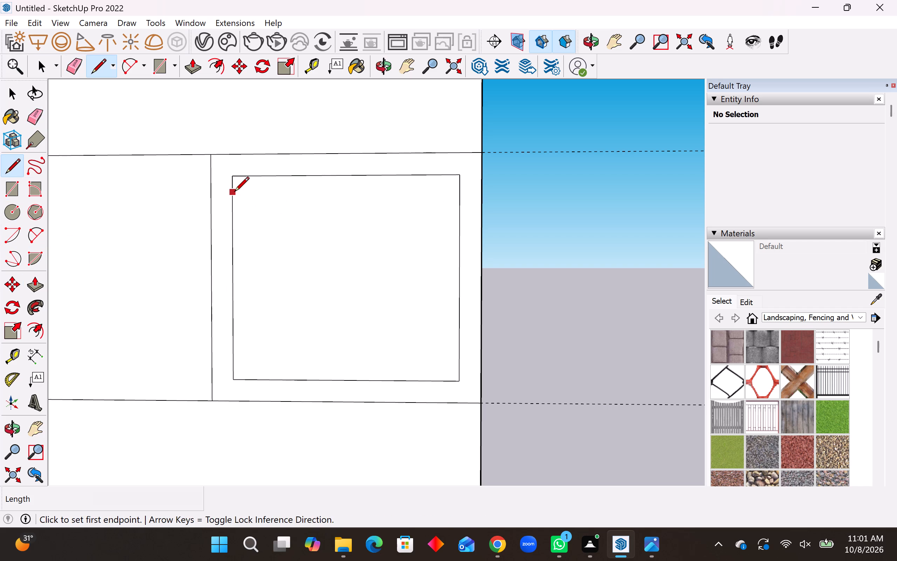
click(234, 193)
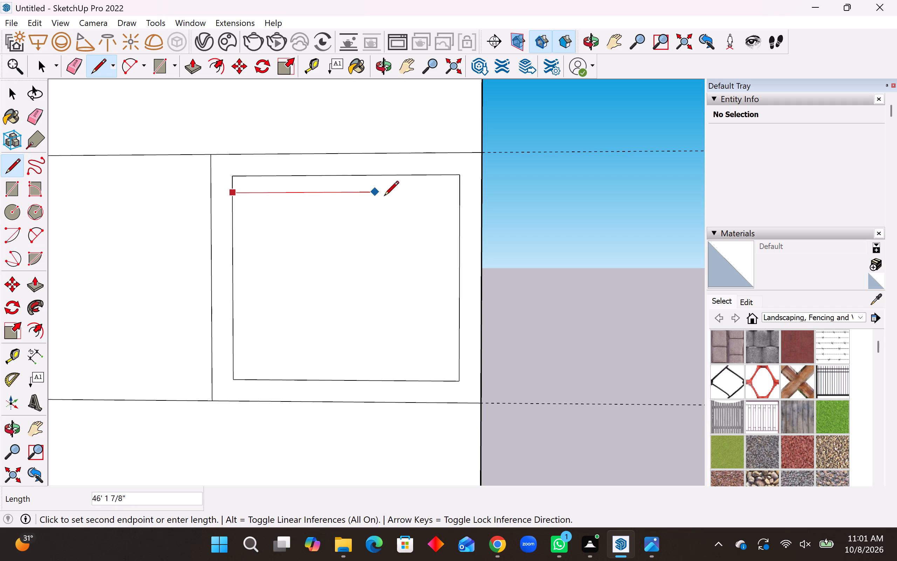
click(426, 197)
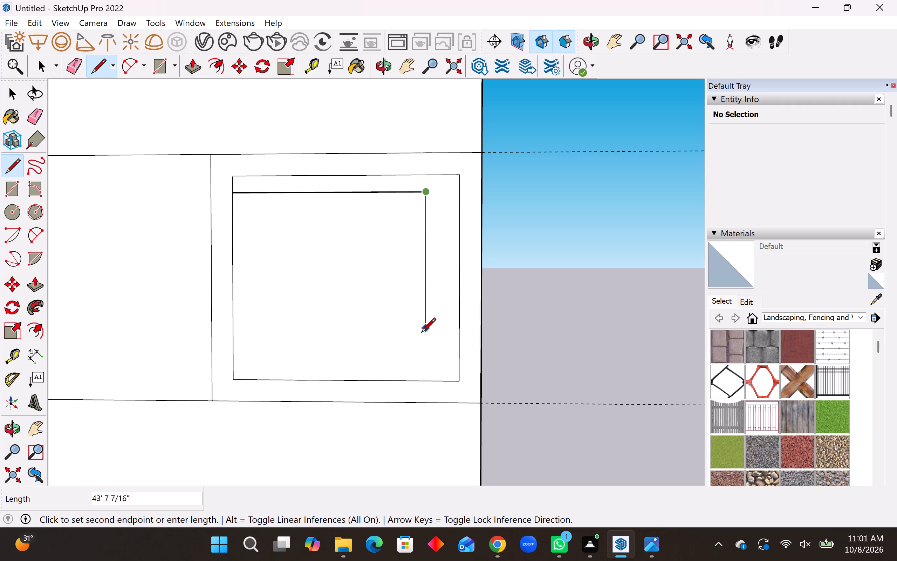
click(424, 360)
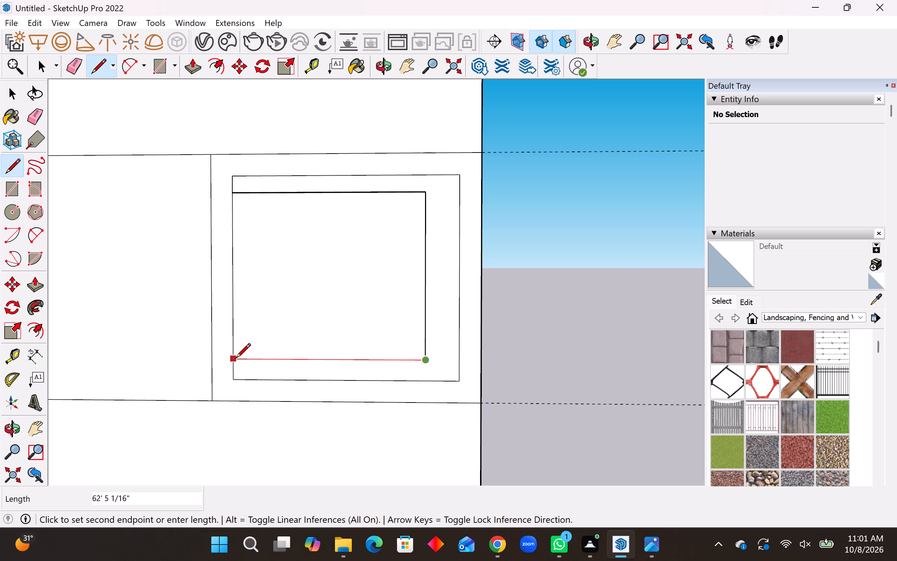
key(ctrl+z)
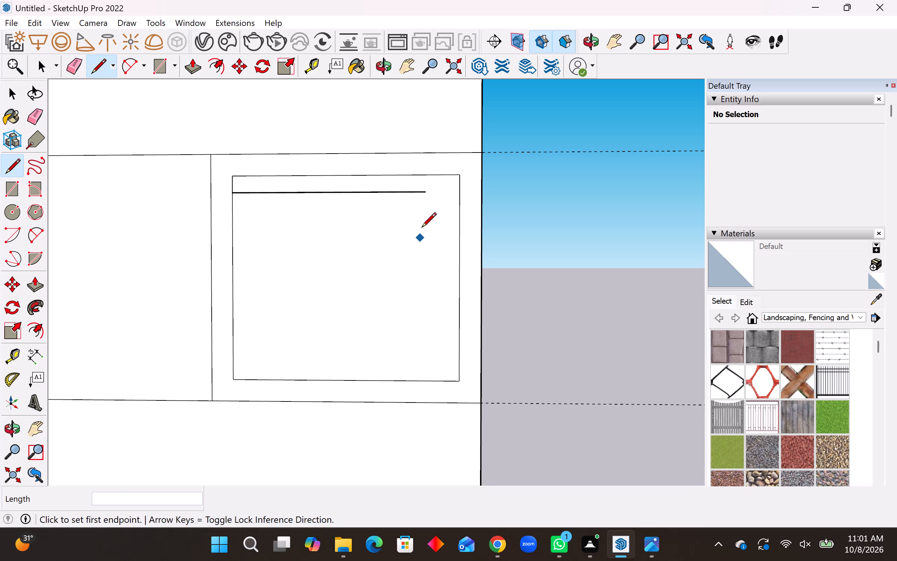
click(428, 194)
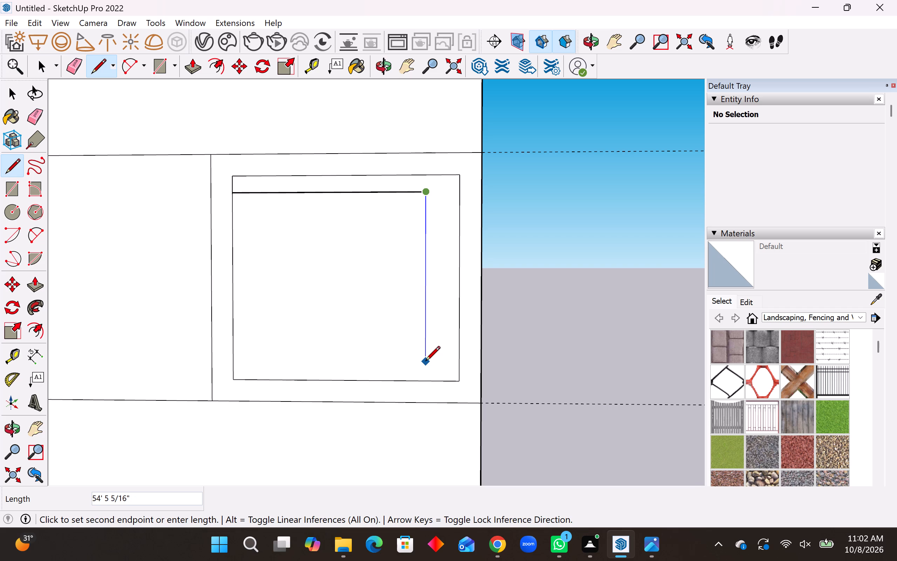
click(425, 362)
click(232, 361)
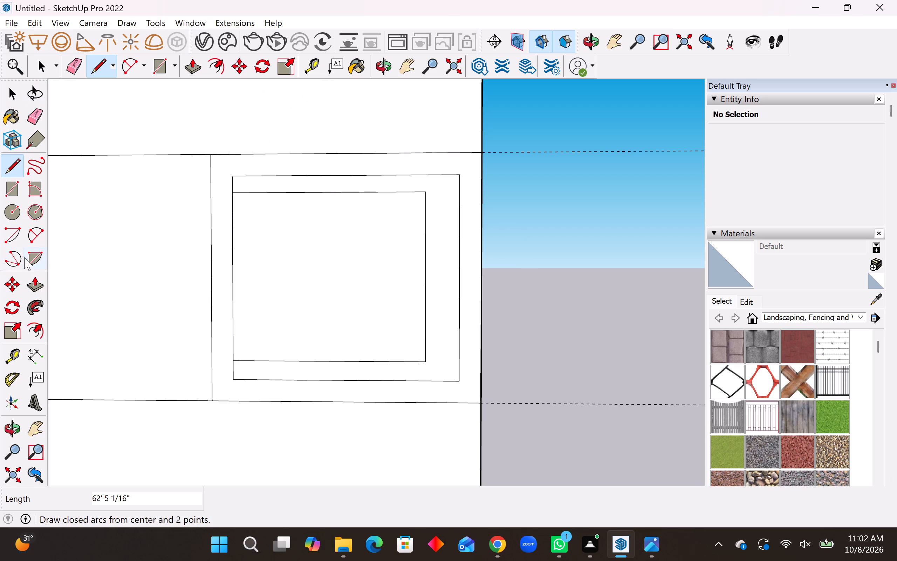
Draw two diagonal lines joining the inner outline's right corners to the upper-right and lower-right corners of the surrounding rectangle.
click(14, 176)
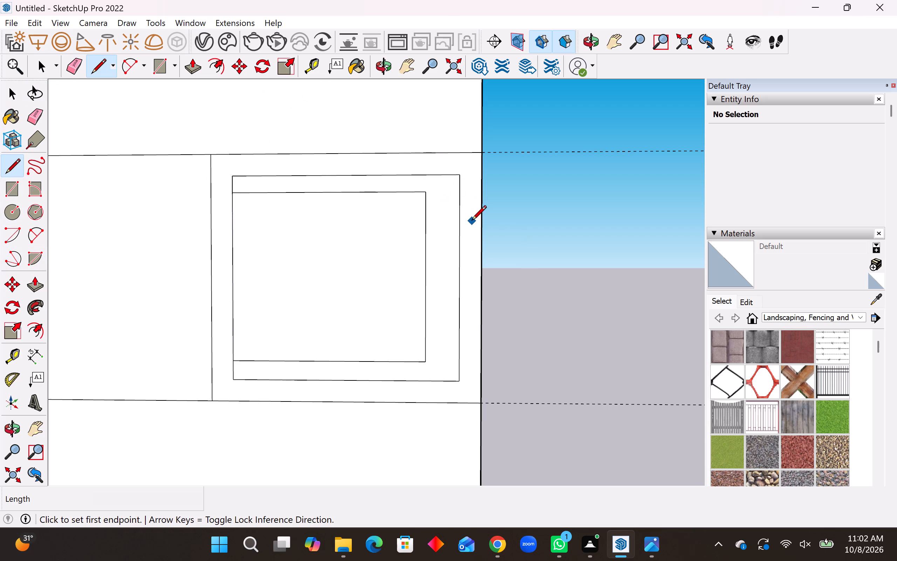
click(427, 195)
click(456, 177)
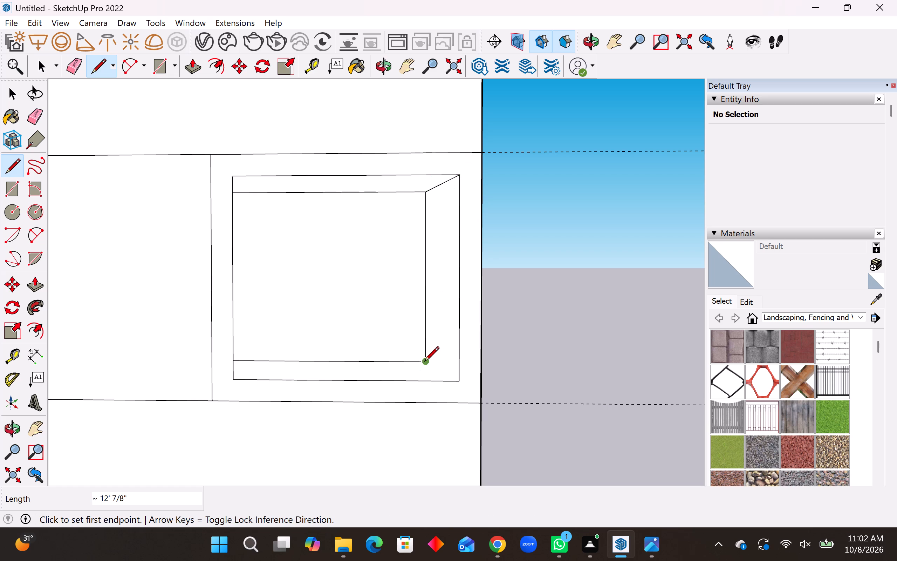
click(426, 361)
click(455, 382)
key(space)
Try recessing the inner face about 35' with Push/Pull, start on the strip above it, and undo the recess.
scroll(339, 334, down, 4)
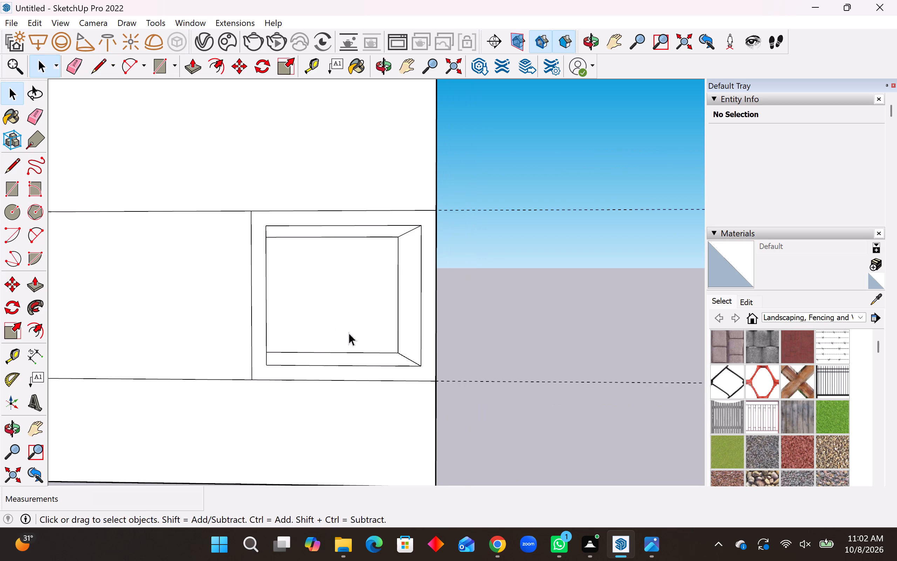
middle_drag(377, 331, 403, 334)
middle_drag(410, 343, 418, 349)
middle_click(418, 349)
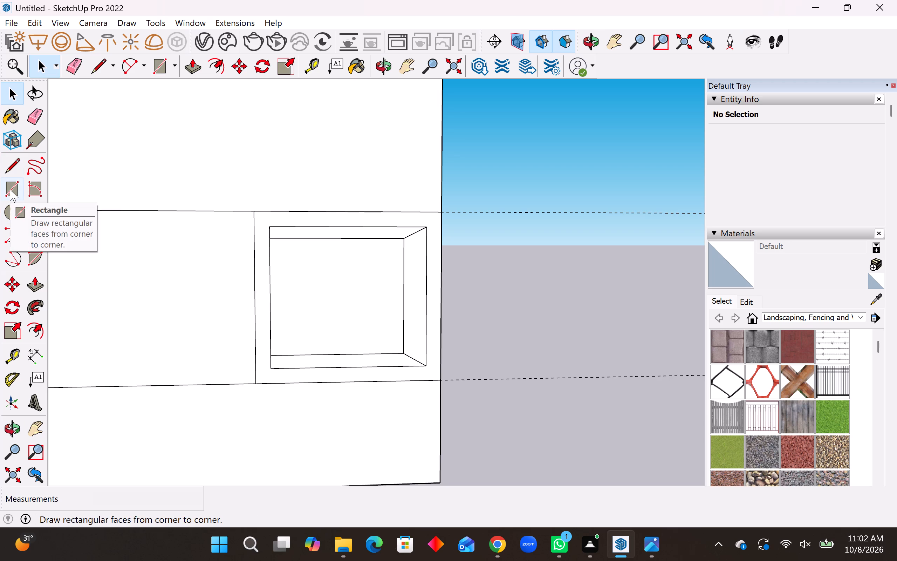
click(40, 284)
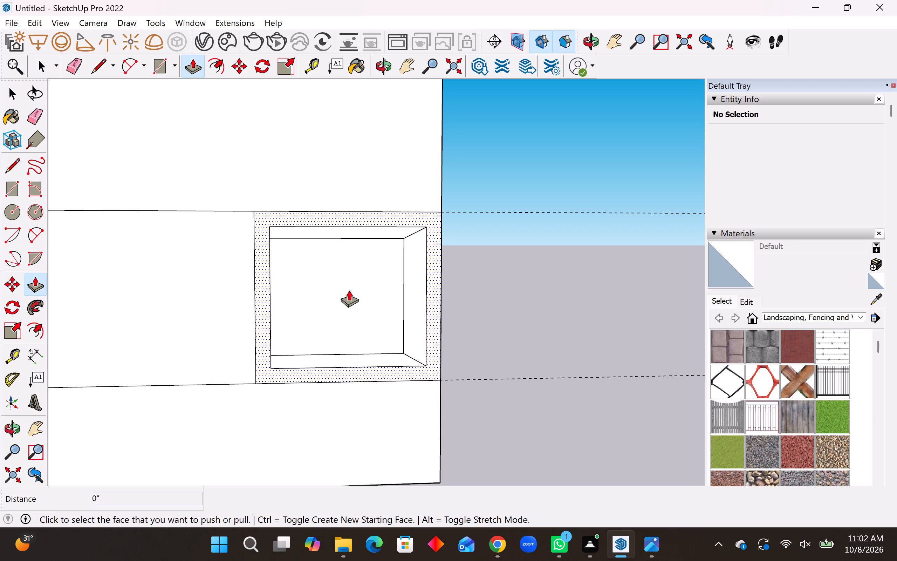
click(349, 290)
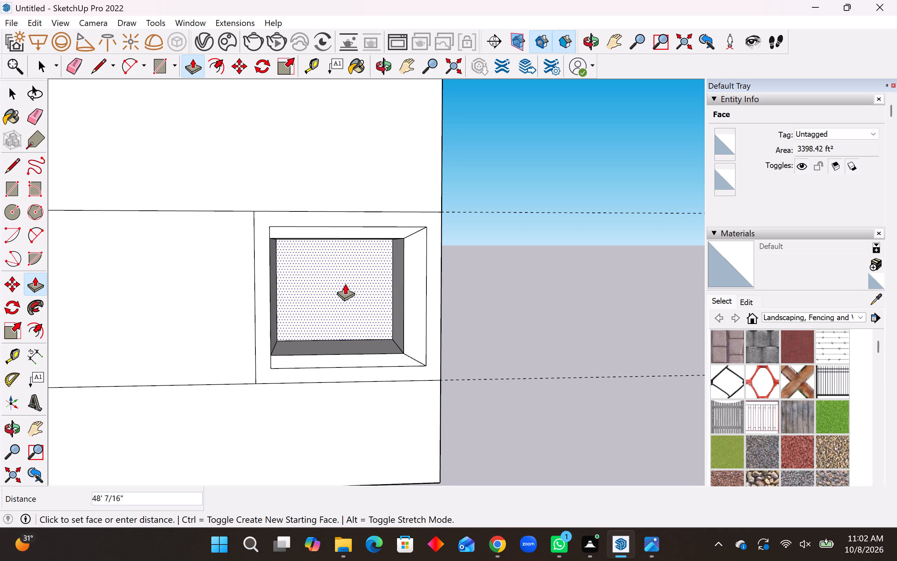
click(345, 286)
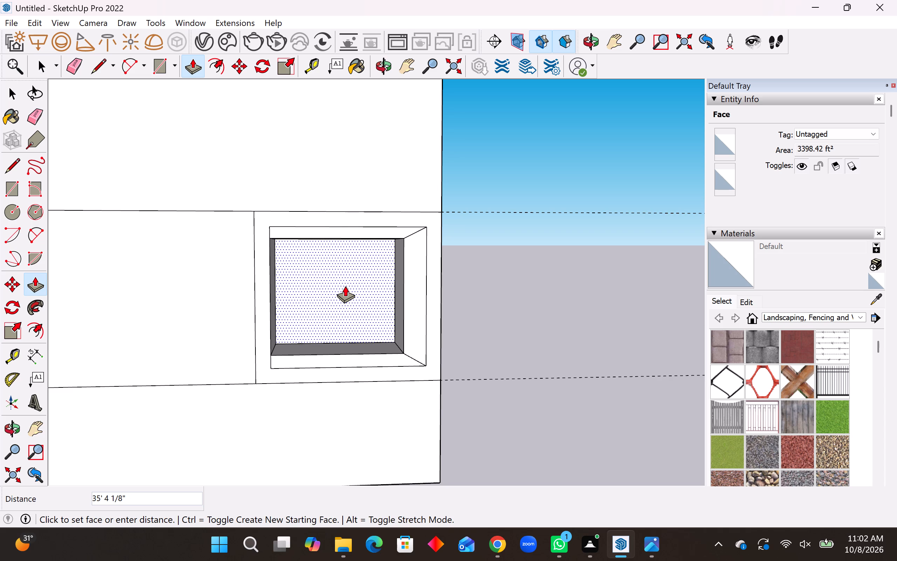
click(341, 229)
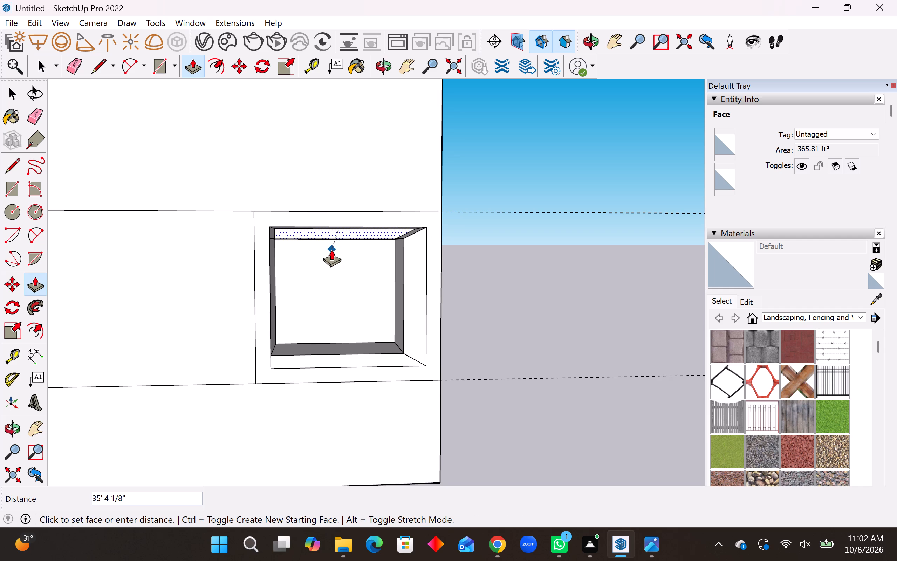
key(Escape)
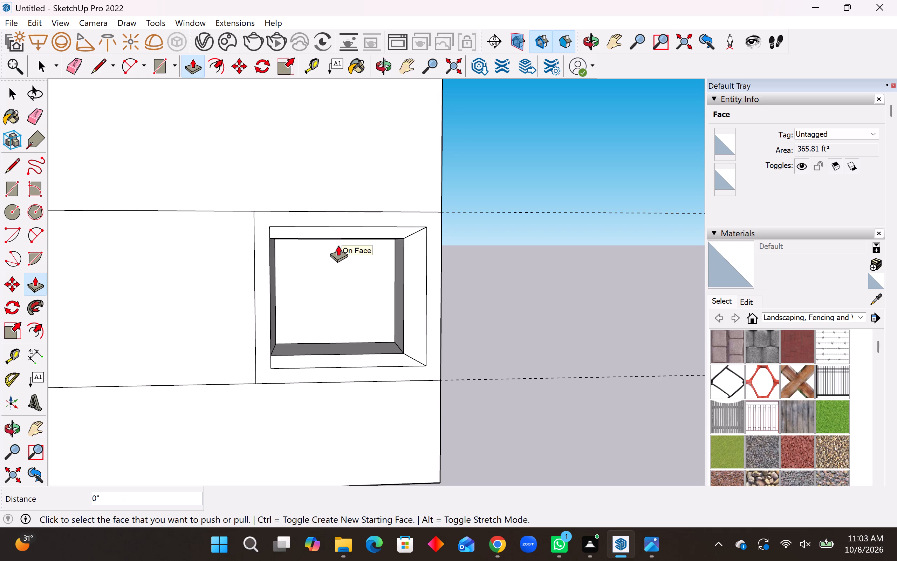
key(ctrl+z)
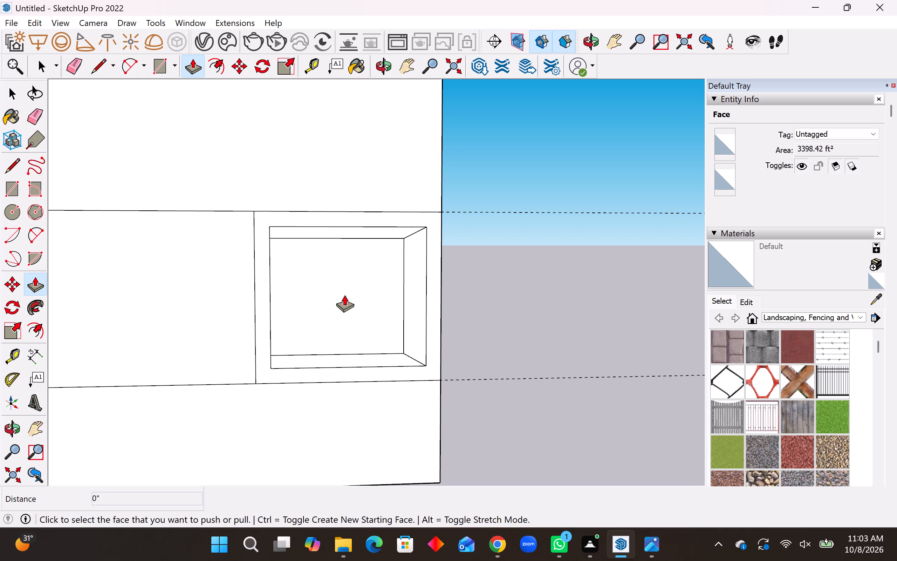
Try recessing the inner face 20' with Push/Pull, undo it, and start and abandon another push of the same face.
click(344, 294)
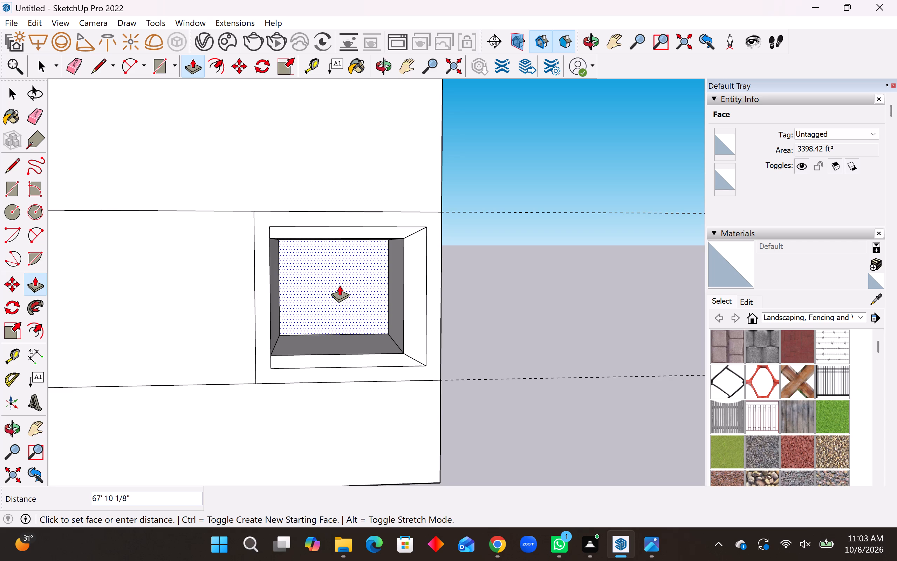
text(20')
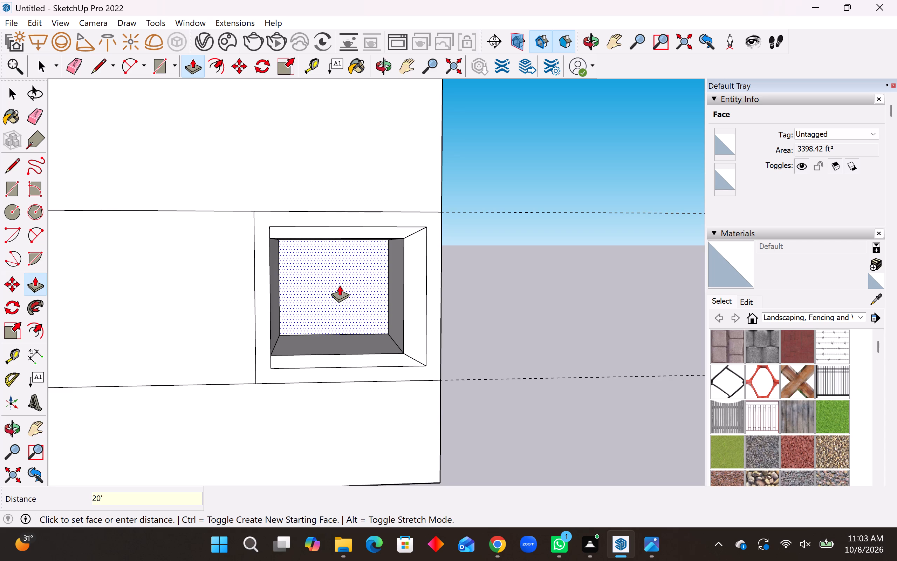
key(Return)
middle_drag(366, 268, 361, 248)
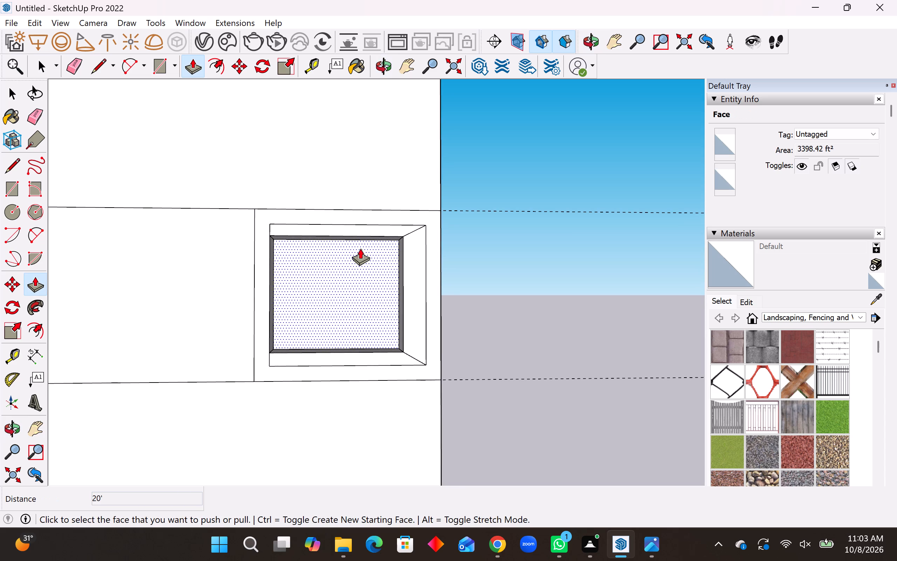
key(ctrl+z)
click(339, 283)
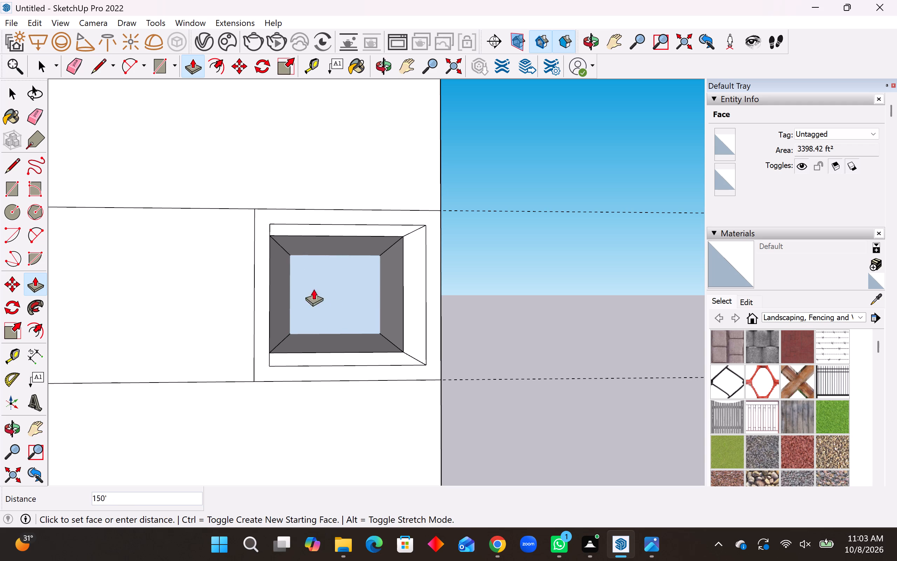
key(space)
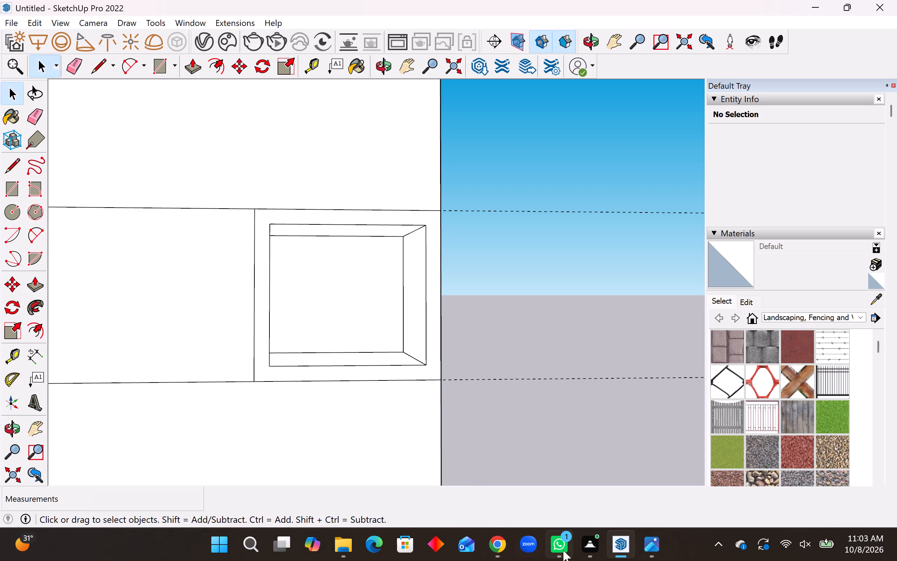
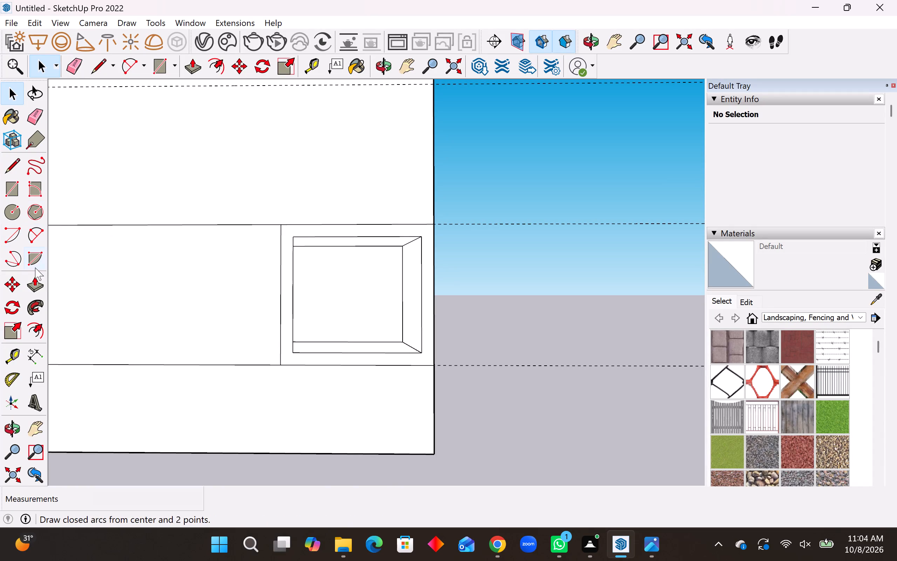
Recess the large inner face of the right panel's opening 30' with Push/Pull.
click(35, 283)
click(315, 285)
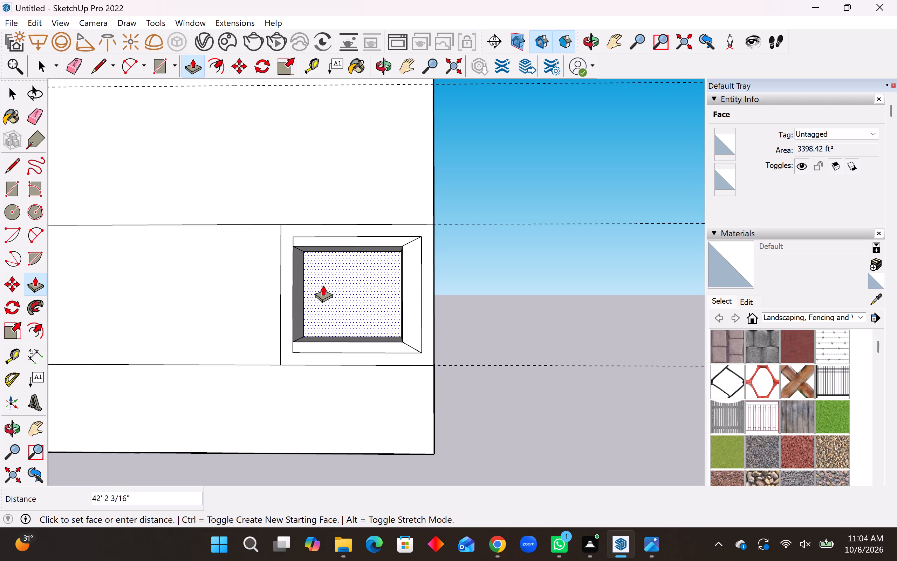
text(30')
key(Return)
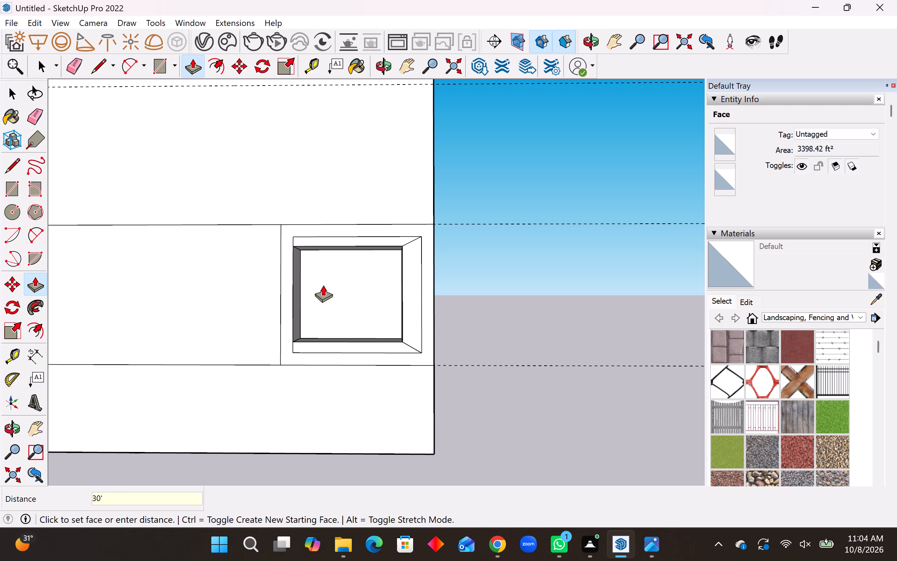
Recess the strips above, right of and below the inner face 15', matching the right and bottom strips to the top one.
click(327, 241)
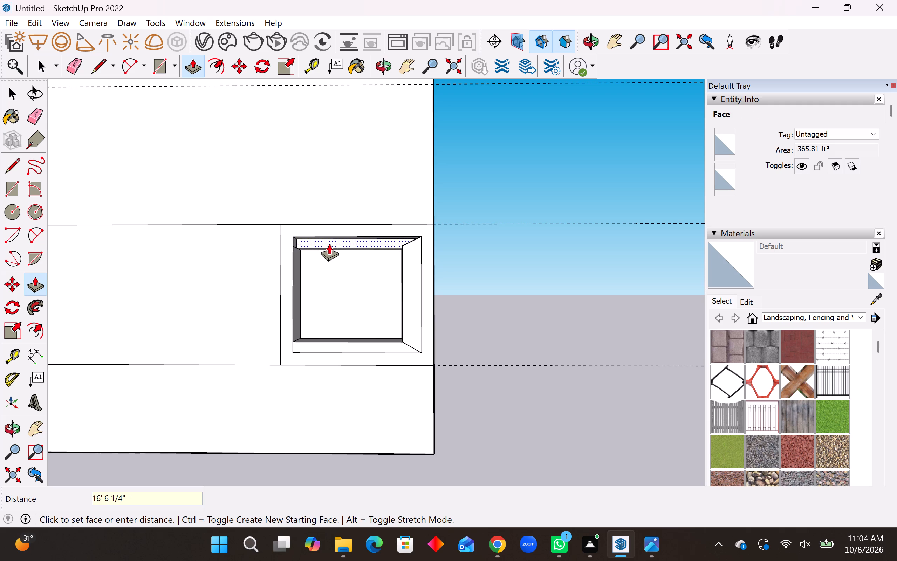
text(15')
key(Return)
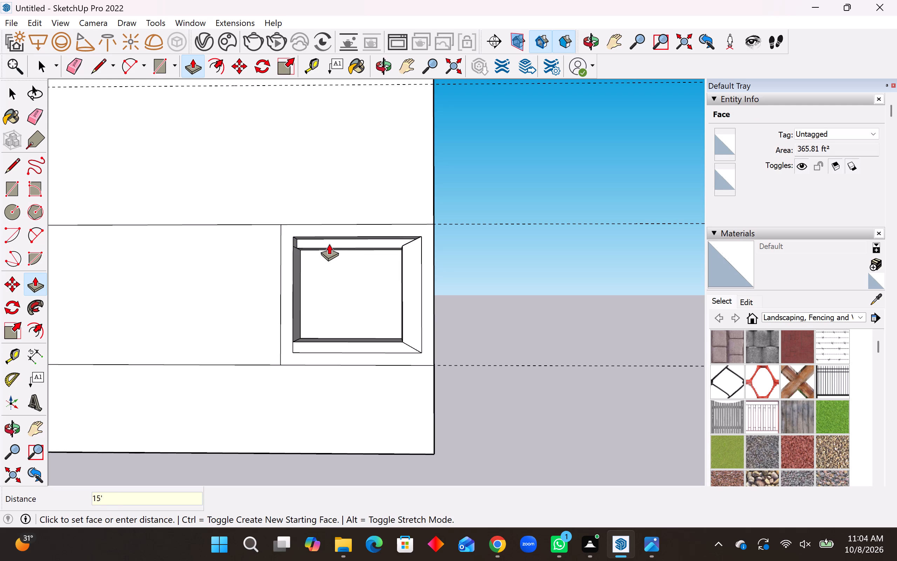
click(406, 257)
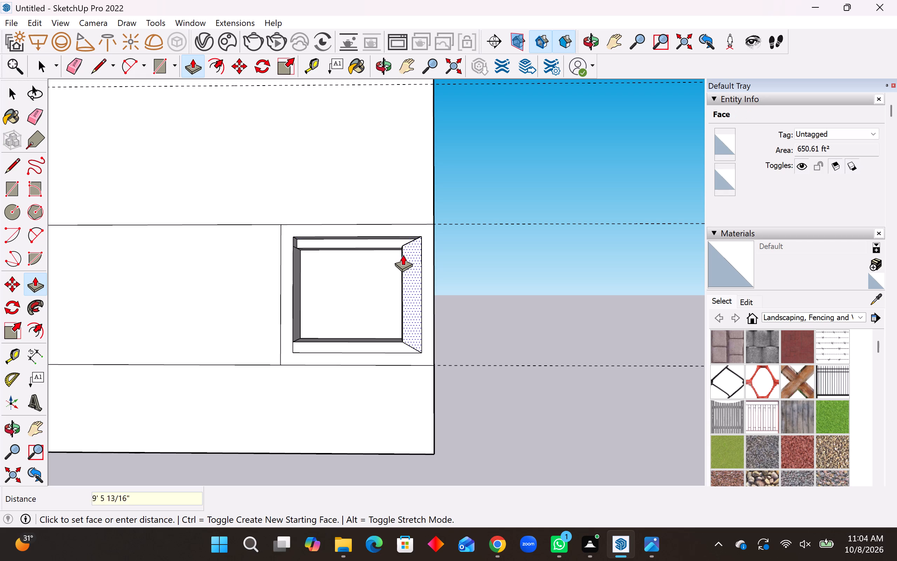
click(392, 242)
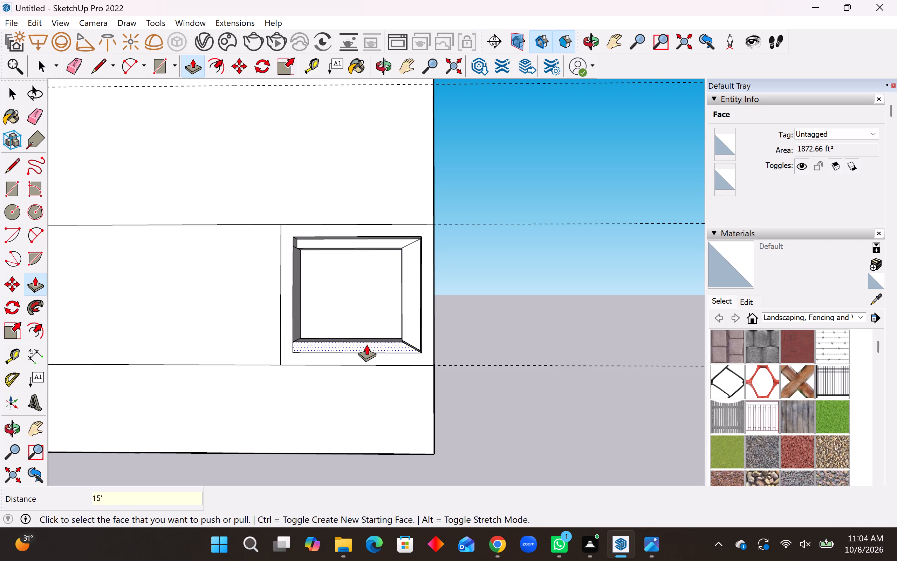
click(367, 344)
click(406, 322)
Examine the stepped recess in the right panel from slightly different angles and distances.
middle_drag(389, 266, 392, 332)
scroll(432, 305, down, 2)
middle_drag(432, 304, 424, 290)
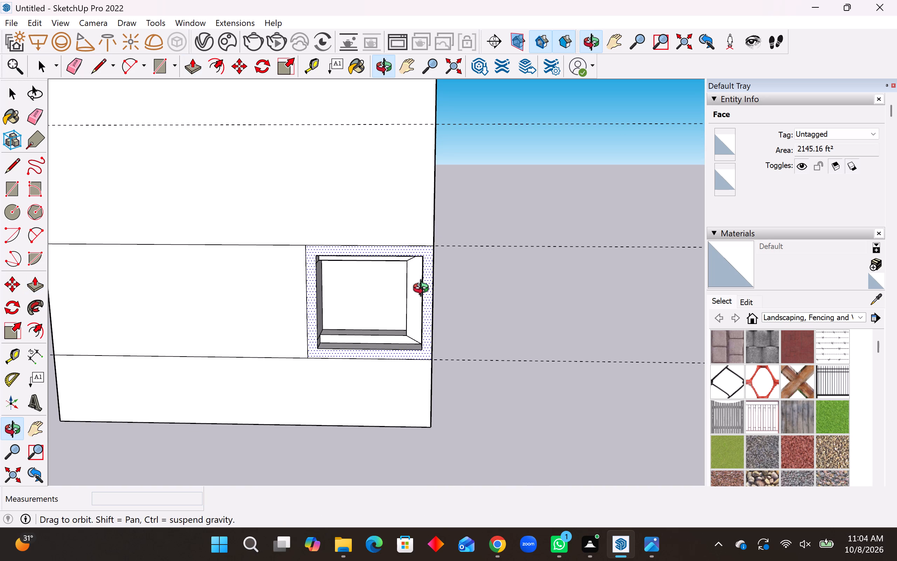
middle_drag(424, 290, 426, 280)
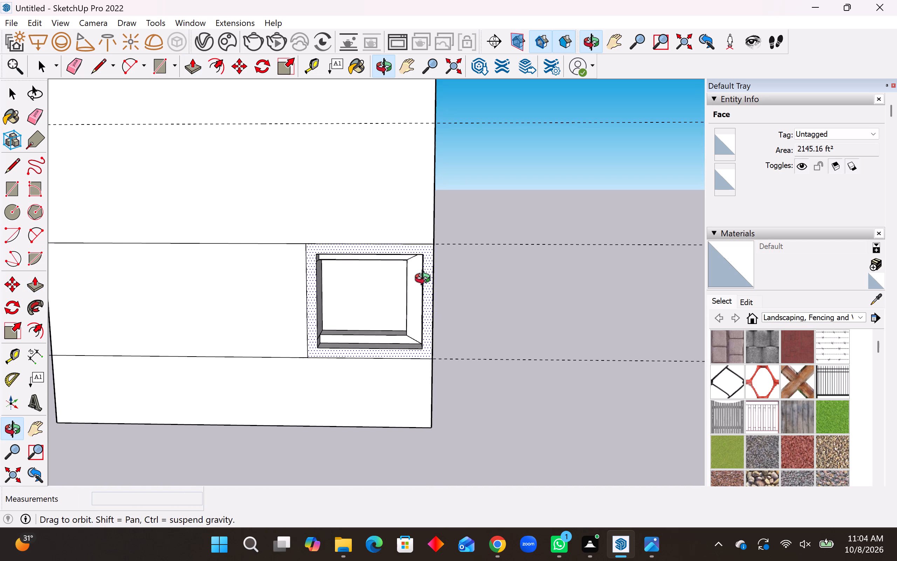
middle_drag(426, 280, 431, 265)
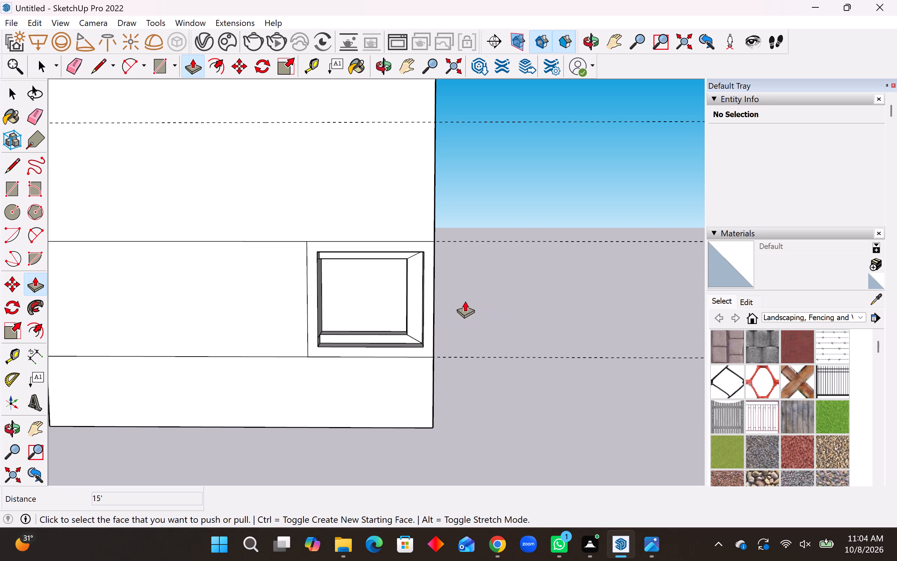
middle_drag(454, 302, 449, 288)
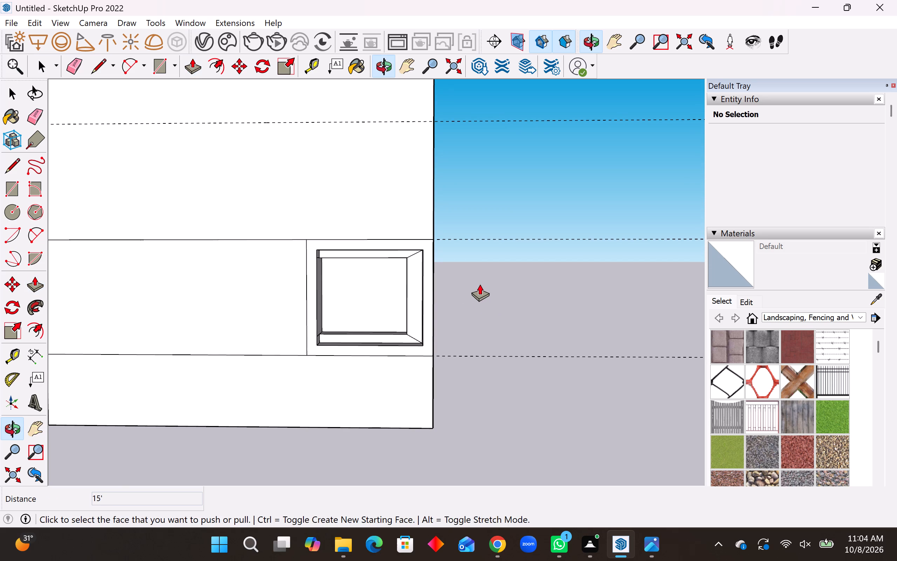
scroll(469, 284, down, 1)
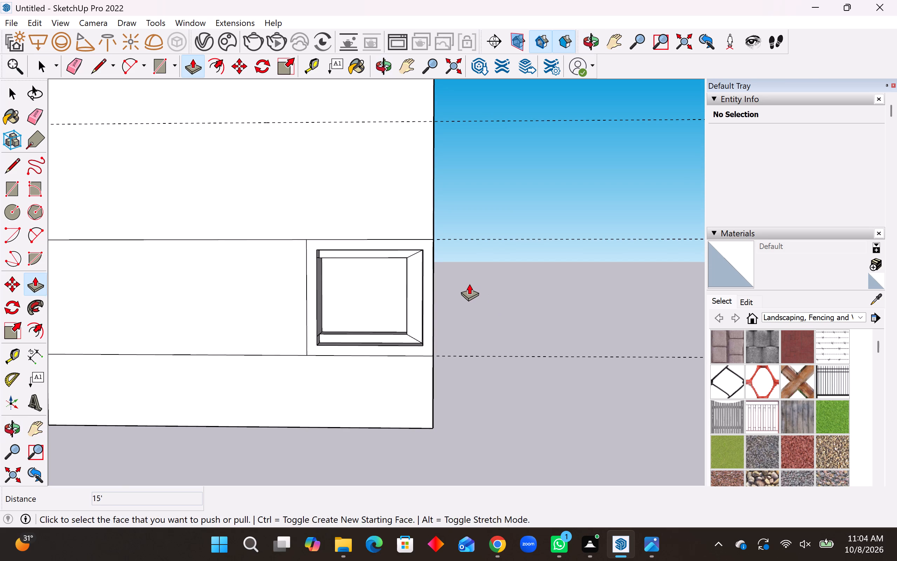
scroll(469, 284, down, 1)
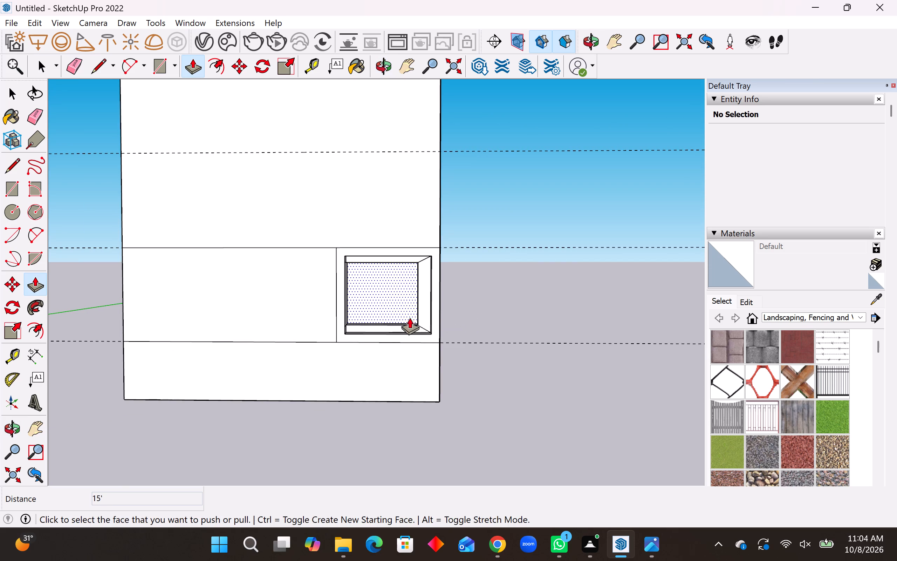
middle_drag(409, 317, 409, 297)
scroll(400, 298, up, 2)
scroll(405, 298, down, 1)
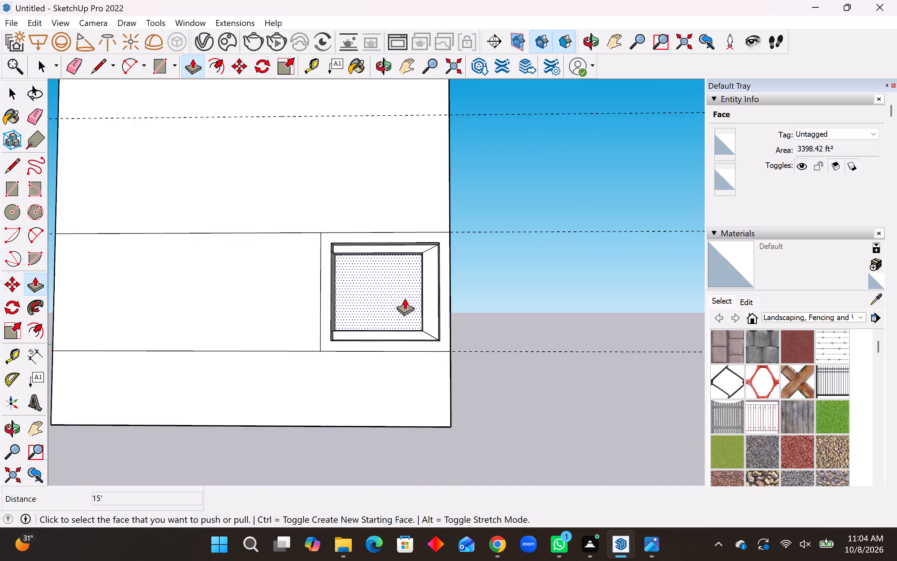
scroll(405, 298, down, 4)
scroll(453, 291, up, 4)
scroll(473, 299, down, 1)
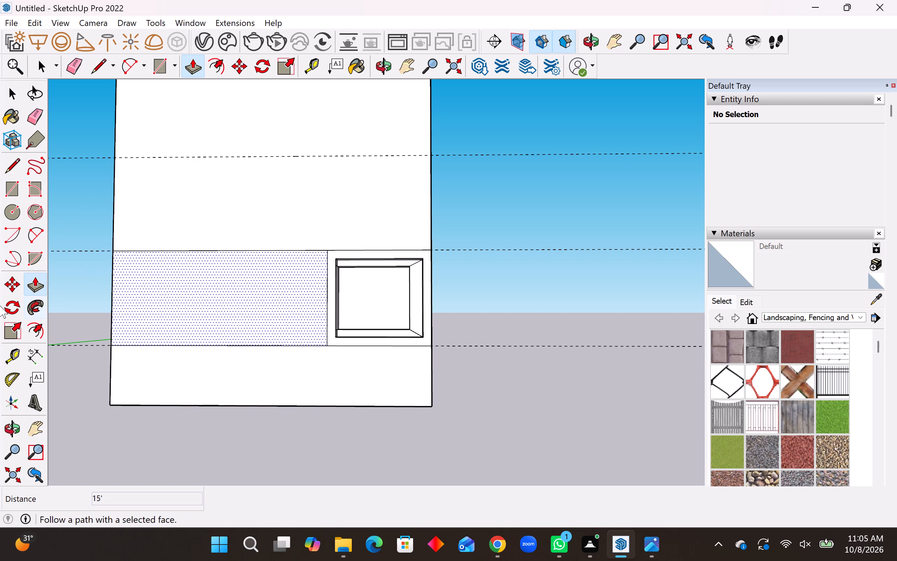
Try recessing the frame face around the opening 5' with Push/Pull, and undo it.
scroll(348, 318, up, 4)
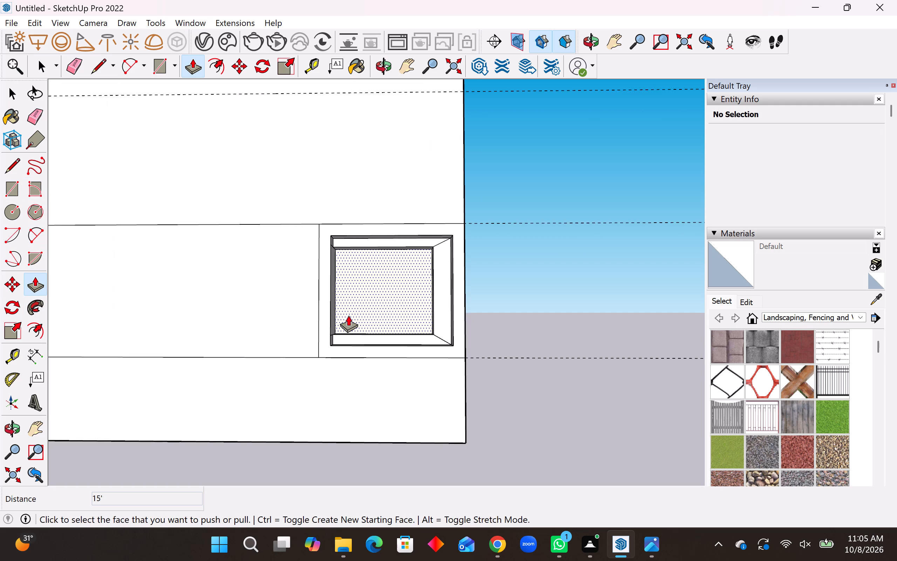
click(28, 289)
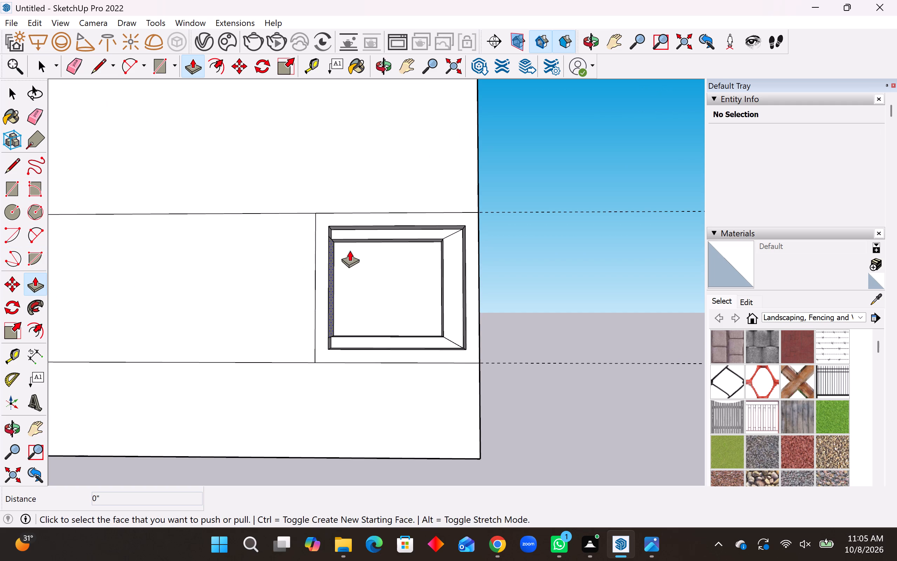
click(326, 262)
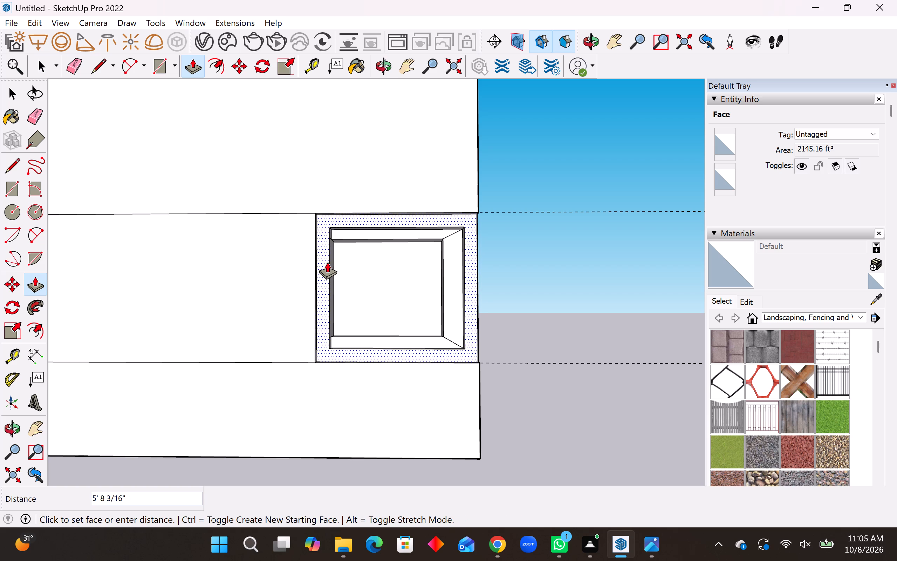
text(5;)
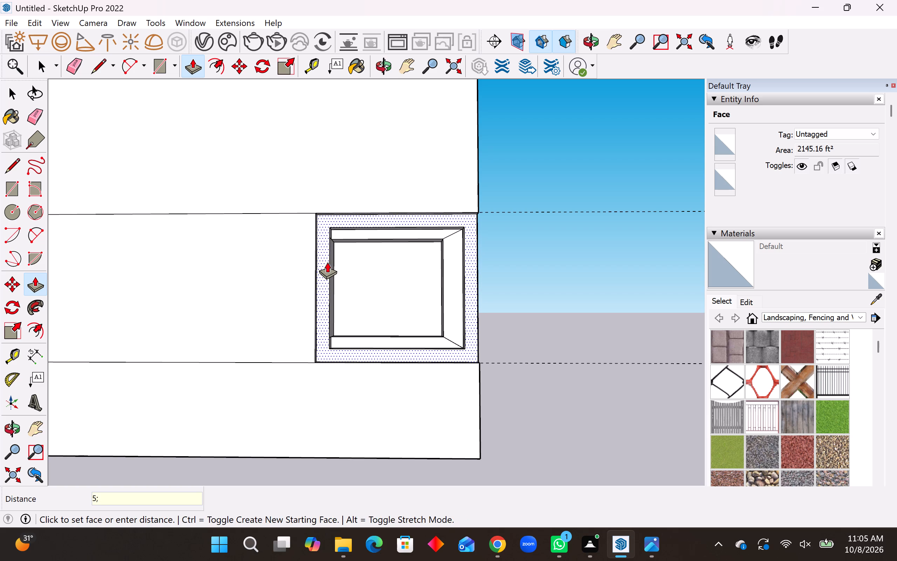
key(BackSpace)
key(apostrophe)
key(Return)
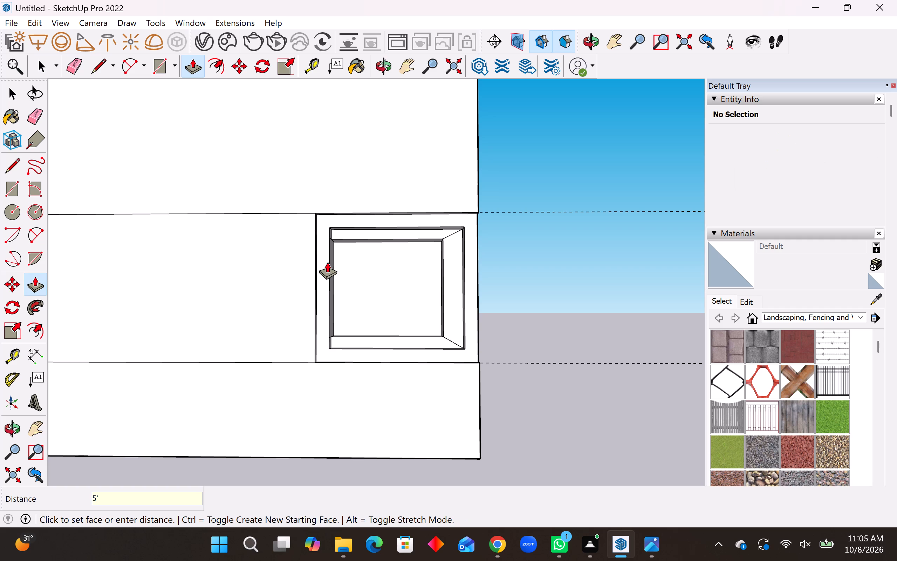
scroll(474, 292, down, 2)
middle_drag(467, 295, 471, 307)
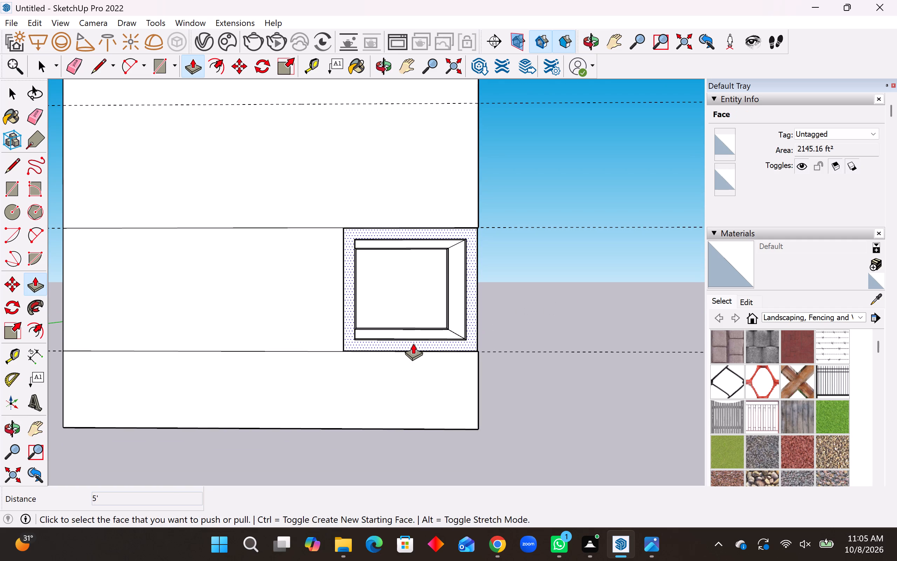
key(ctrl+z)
Recess the frame face around the opening 3' with Push/Pull.
click(349, 315)
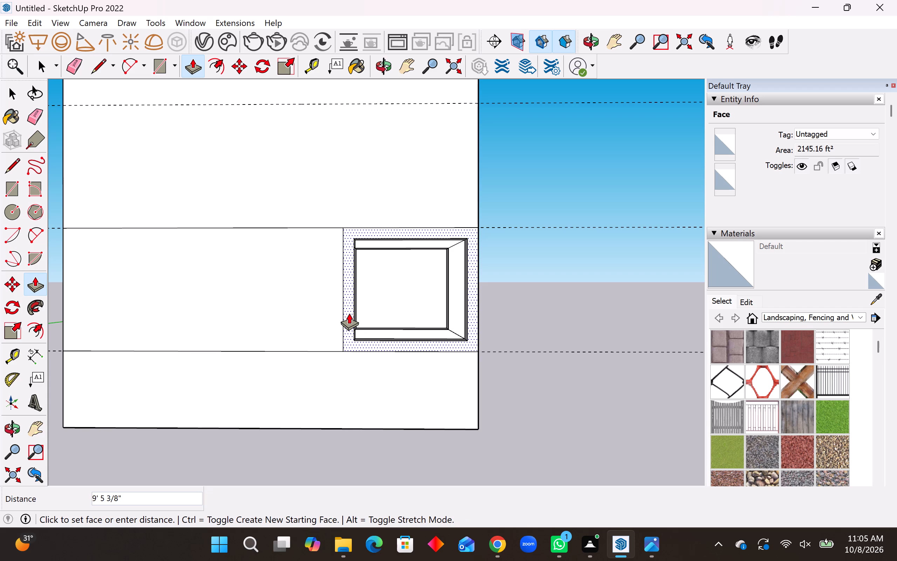
key(3)
key(apostrophe)
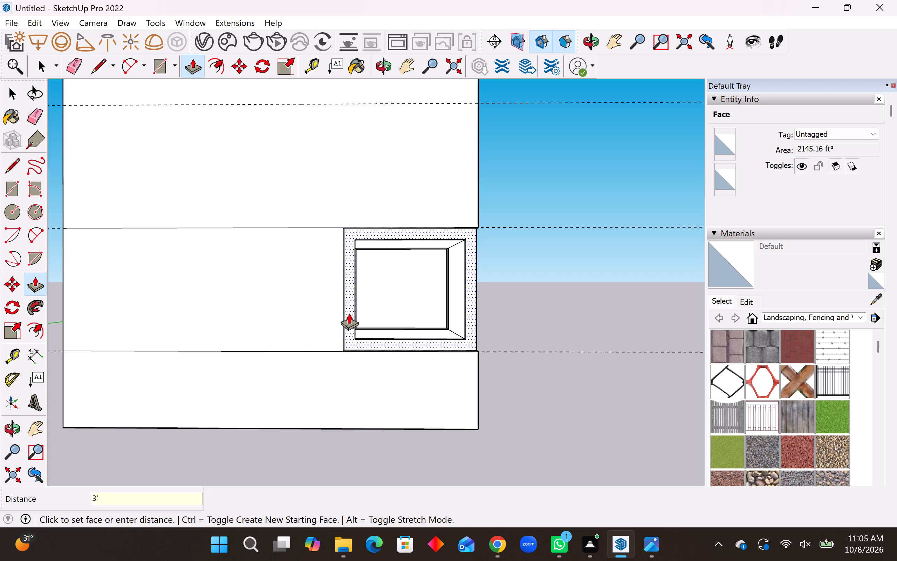
key(Return)
Draw an 80' vertical line along the block's corner beside the recessed frame, and delete the face covering the opening.
scroll(545, 329, down, 2)
middle_drag(423, 337, 422, 374)
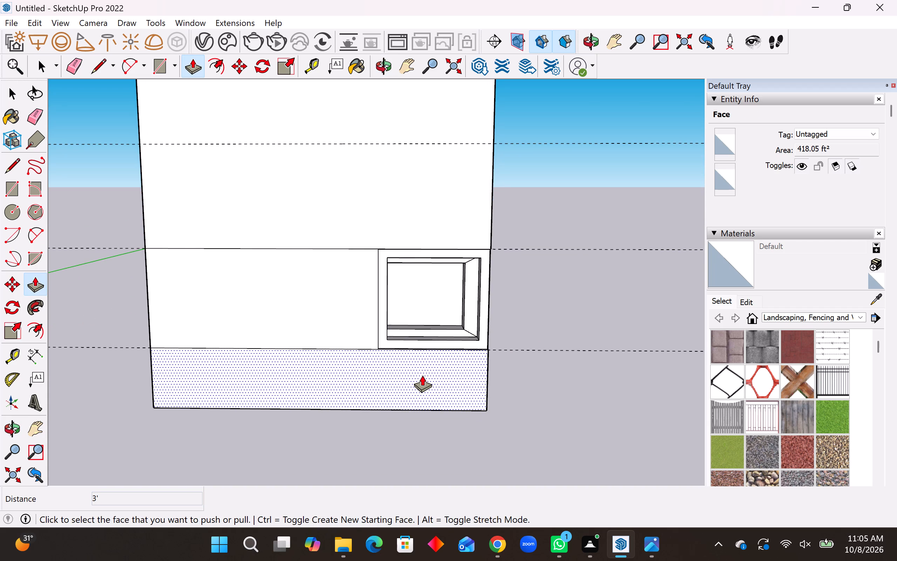
scroll(393, 353, up, 2)
scroll(384, 330, down, 4)
middle_drag(422, 314, 152, 270)
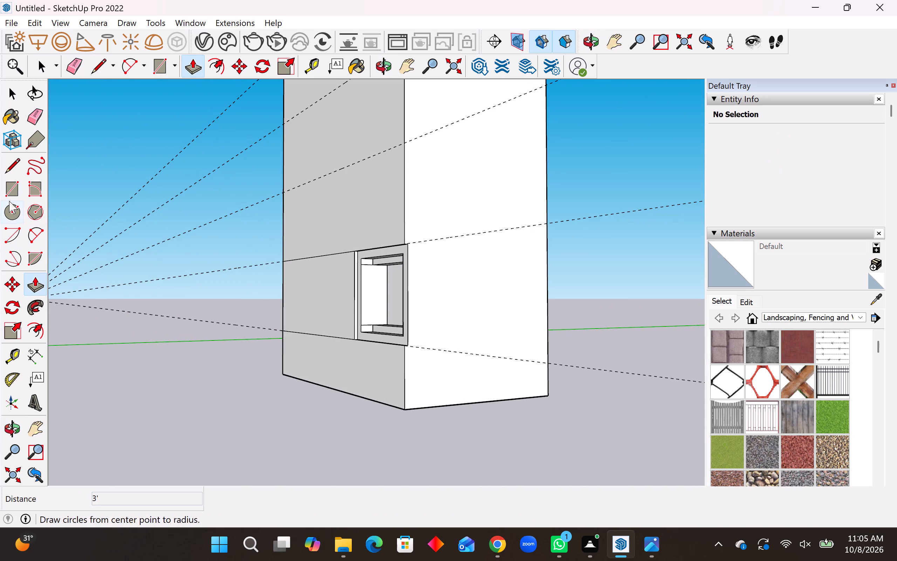
click(12, 157)
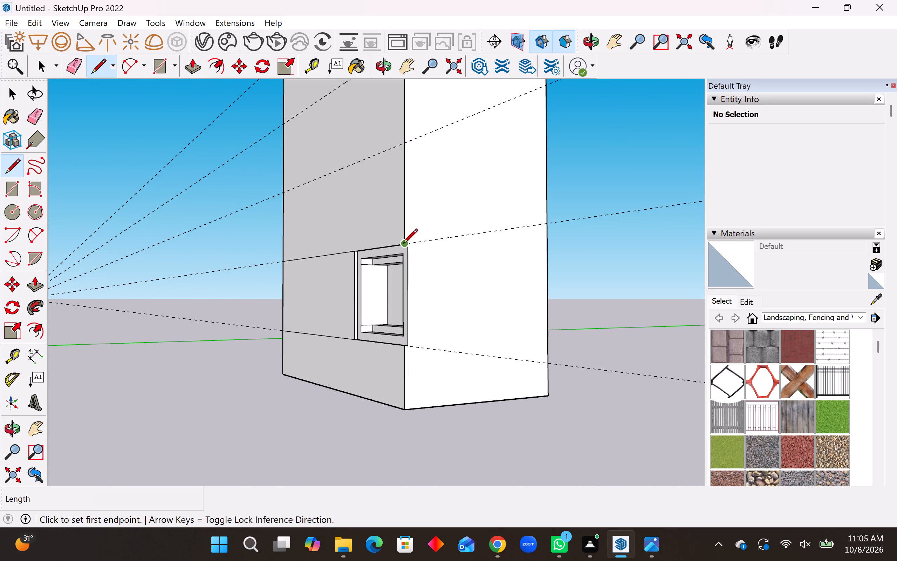
click(403, 244)
click(403, 350)
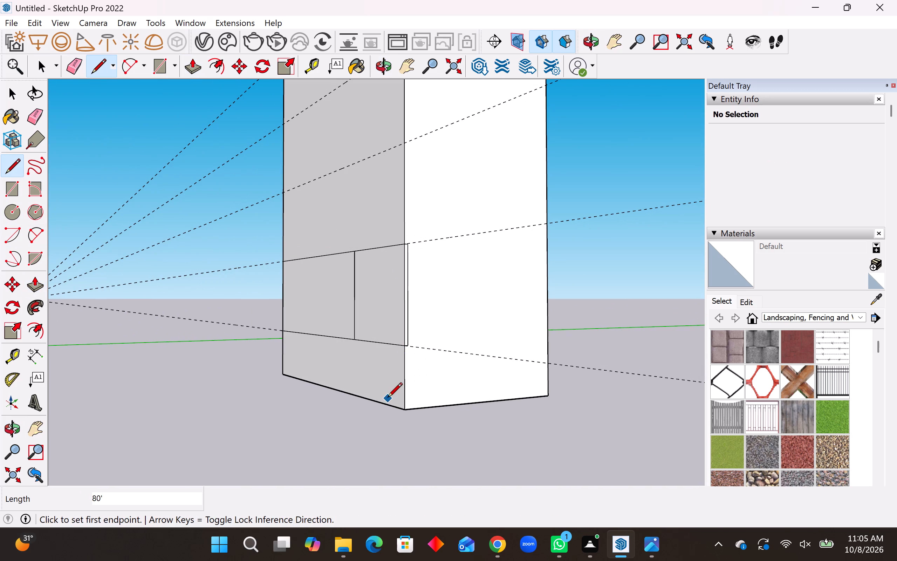
key(space)
click(385, 307)
key(Delete)
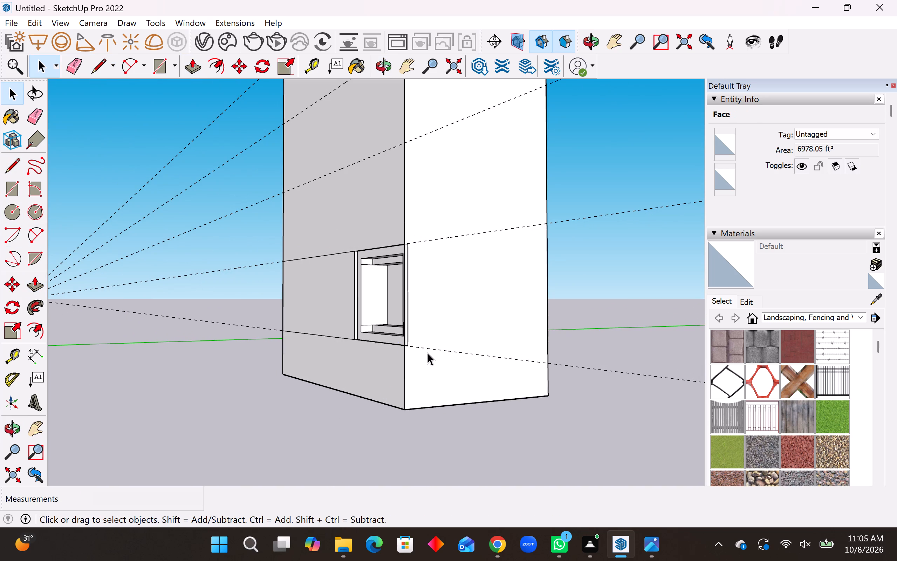
Examine the recessed panel and its corner edge from the front, the side and below.
middle_drag(392, 346, 491, 343)
middle_drag(521, 343, 553, 338)
middle_drag(555, 337, 692, 296)
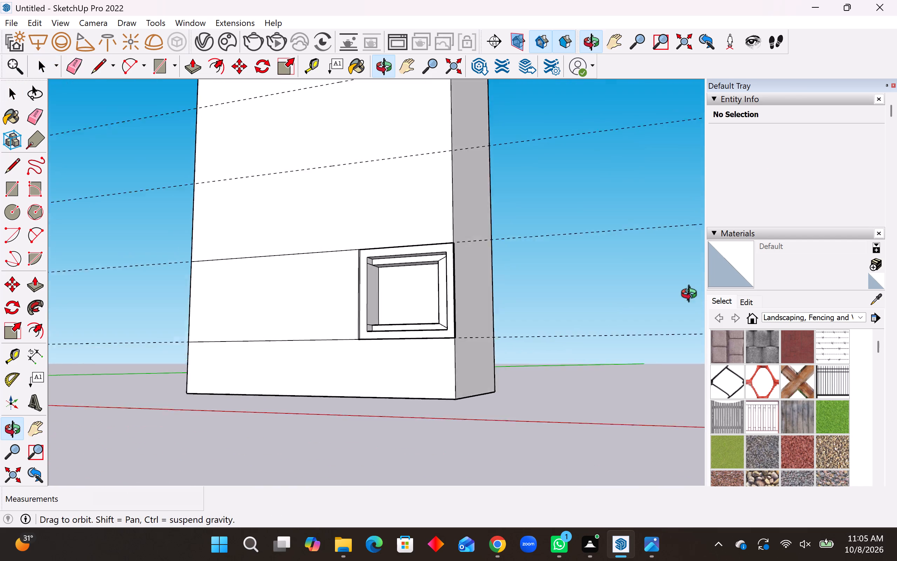
middle_drag(692, 296, 765, 277)
middle_drag(431, 331, 454, 433)
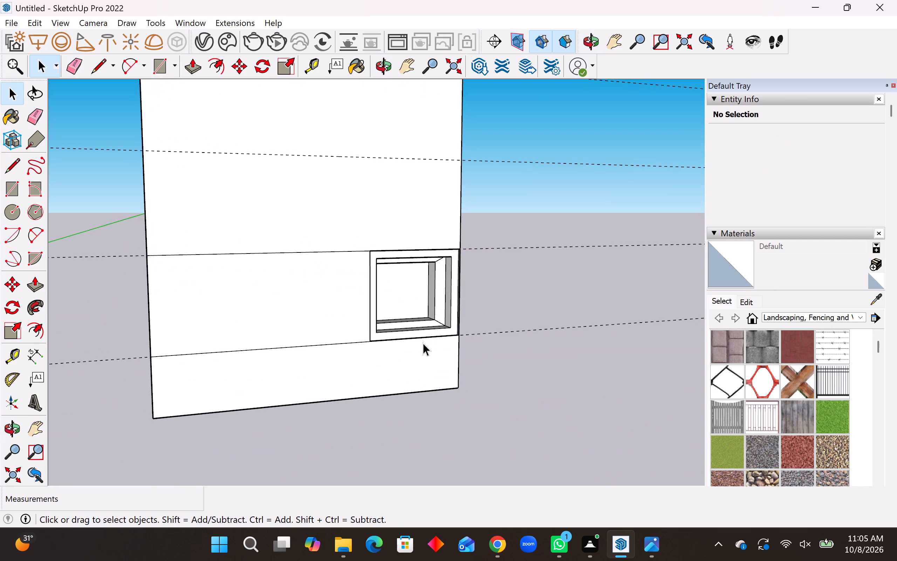
scroll(423, 340, up, 4)
middle_drag(468, 329, 248, 348)
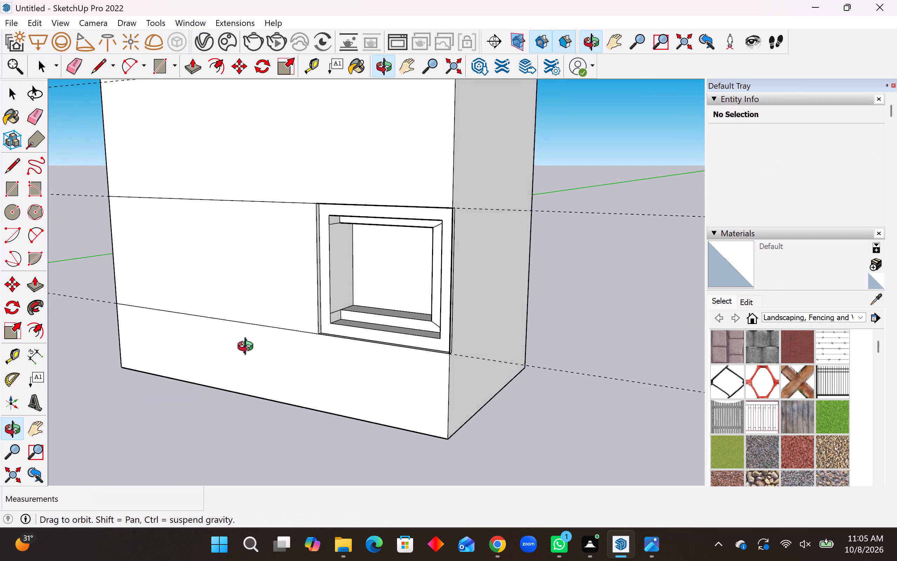
middle_drag(248, 348, 621, 232)
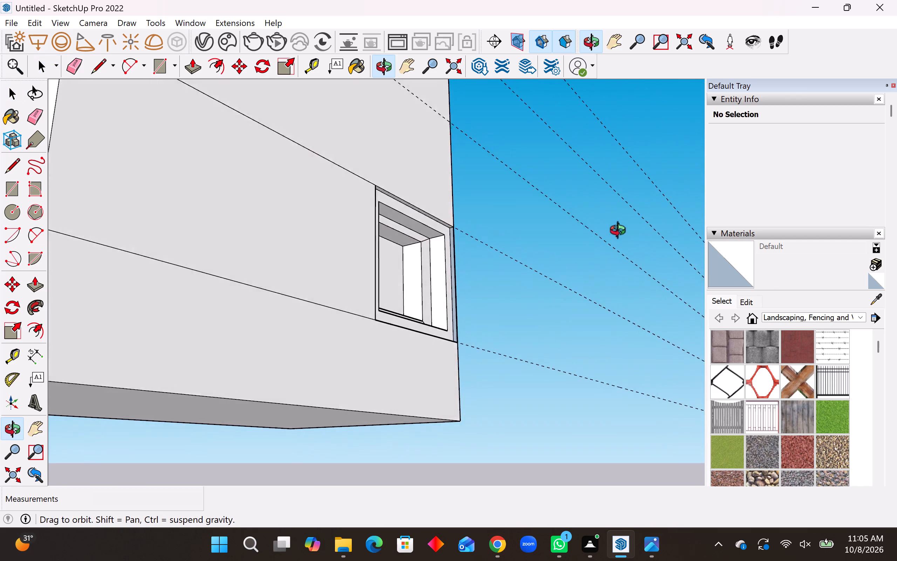
middle_drag(621, 232, 335, 337)
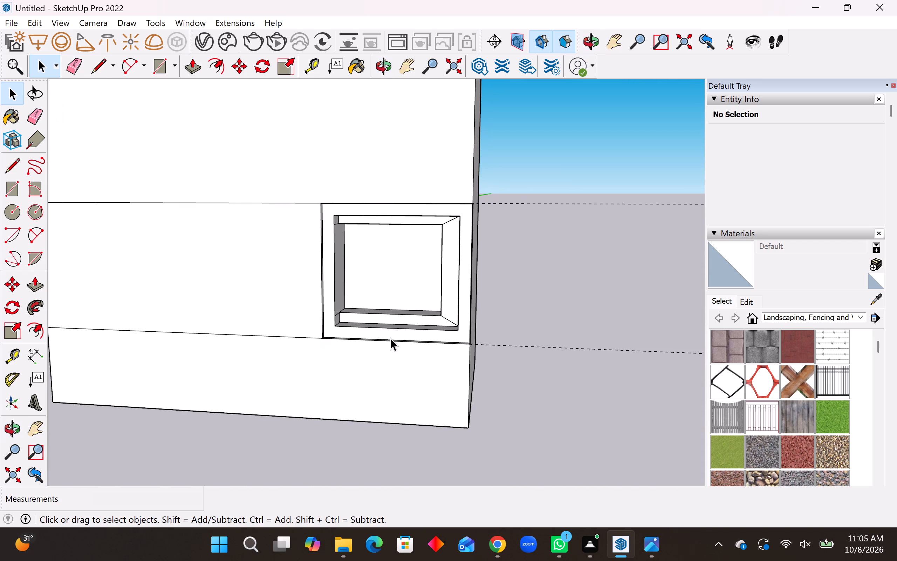
scroll(553, 337, down, 6)
scroll(522, 302, up, 2)
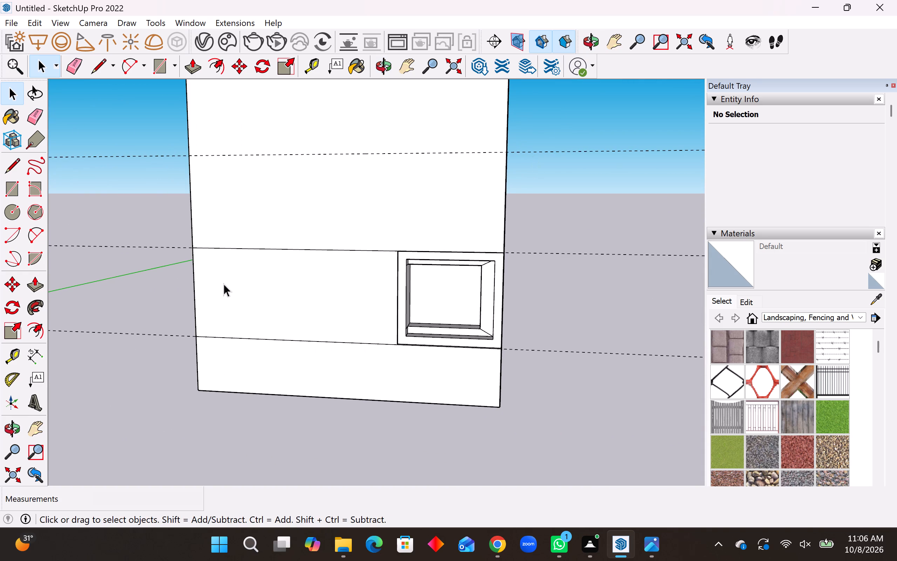
scroll(222, 283, down, 2)
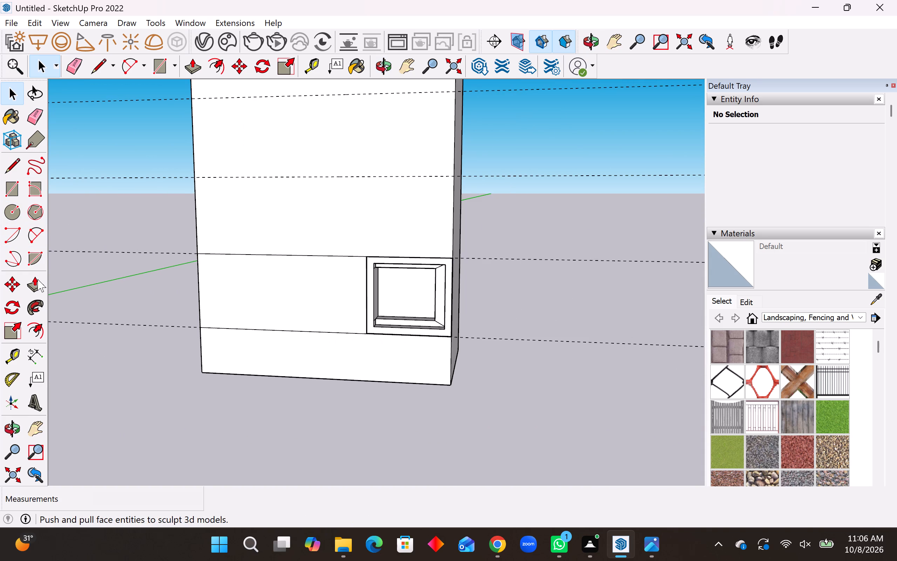
click(37, 279)
middle_drag(416, 309, 165, 270)
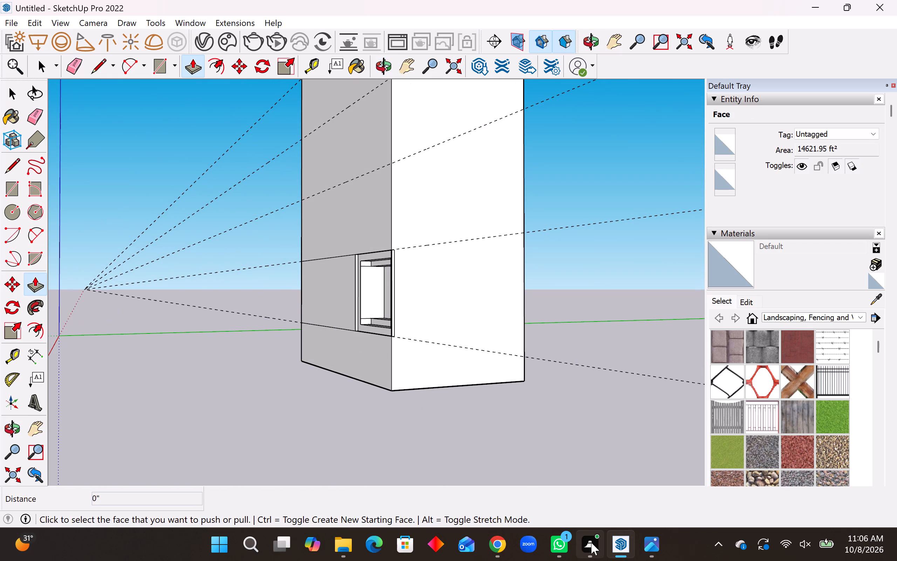
middle_drag(394, 346, 648, 334)
scroll(426, 275, up, 1)
scroll(515, 311, down, 8)
scroll(473, 268, up, 5)
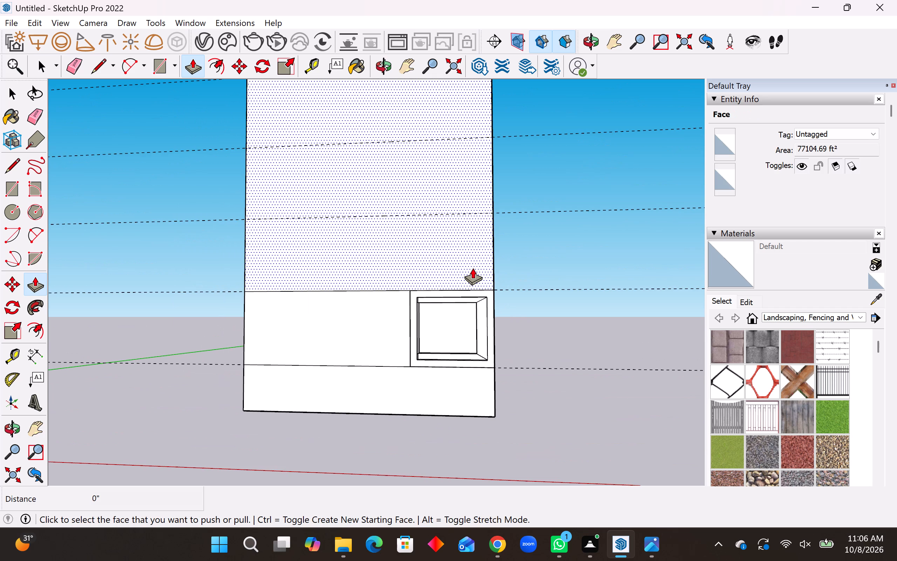
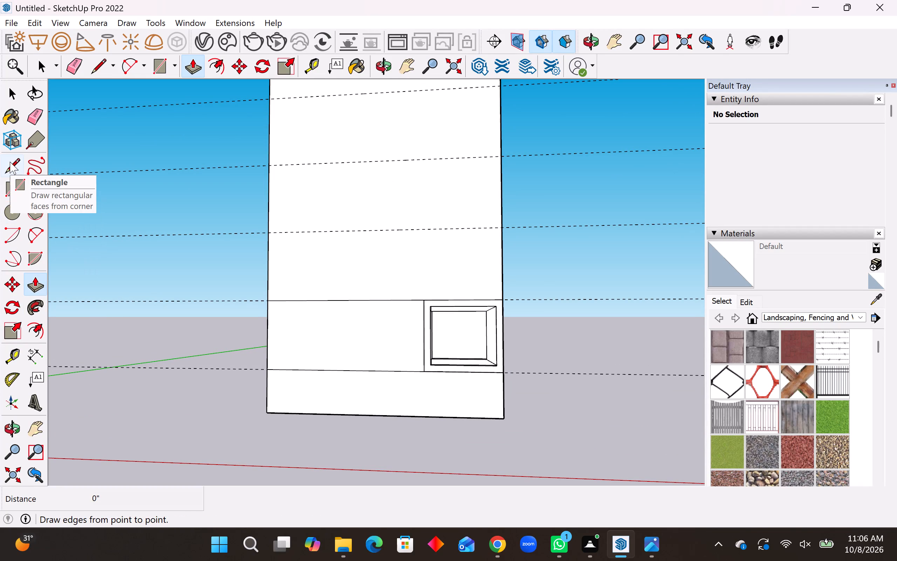
Outline a panel above the recessed one with an 80' vertical line and a horizontal line about 87' 3" long to the block's corner.
click(11, 170)
scroll(461, 317, up, 5)
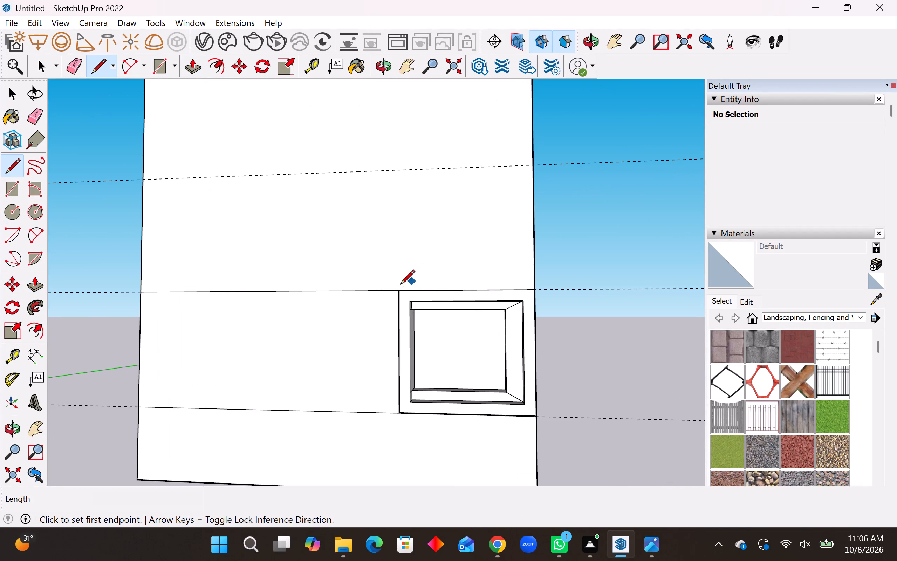
click(400, 289)
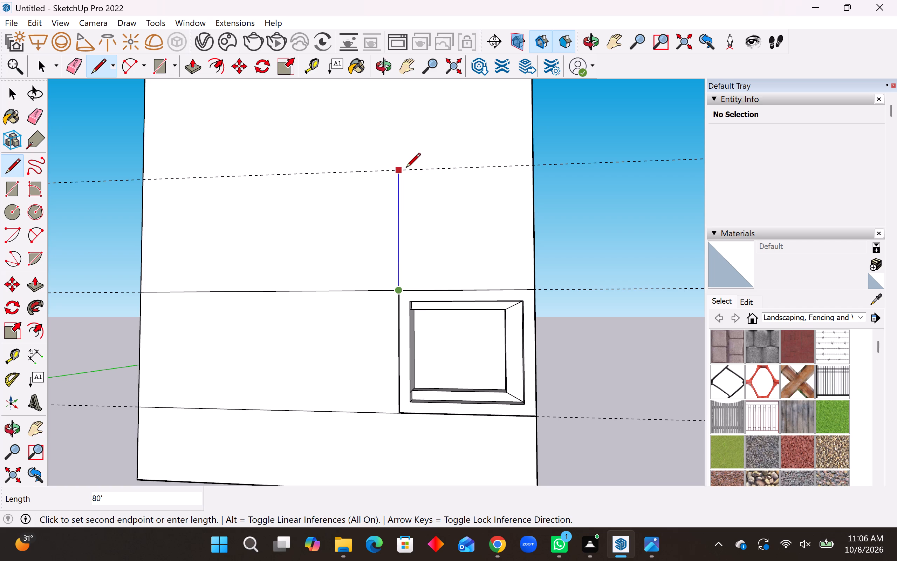
click(402, 169)
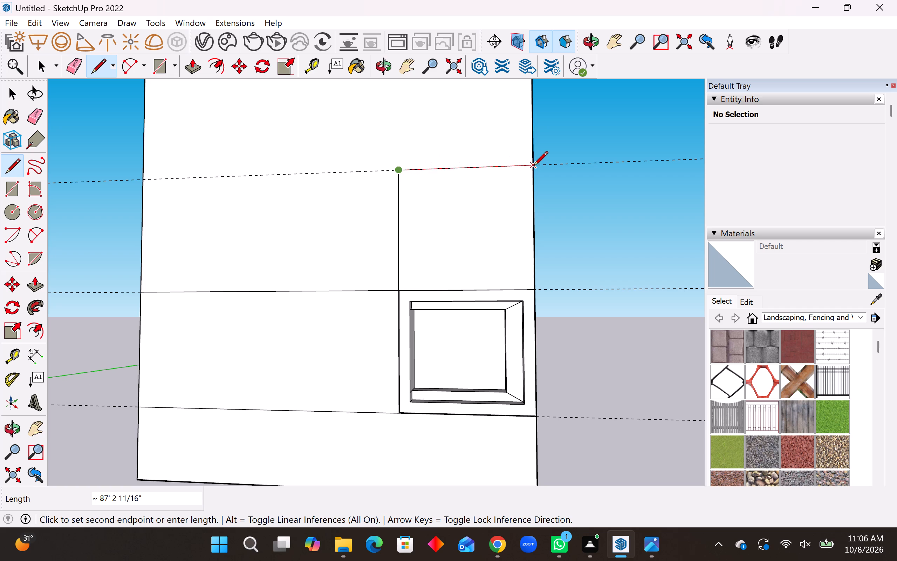
click(534, 167)
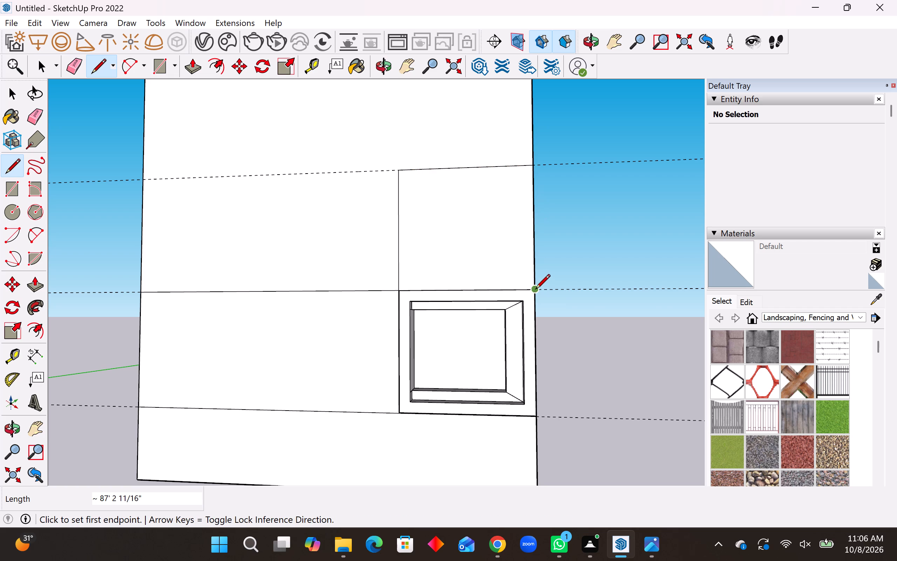
click(535, 290)
key(Escape)
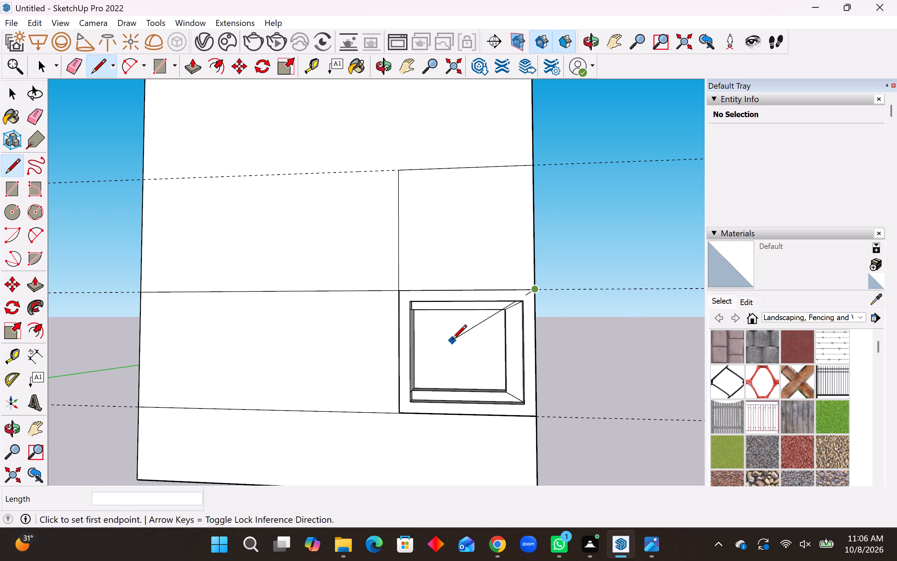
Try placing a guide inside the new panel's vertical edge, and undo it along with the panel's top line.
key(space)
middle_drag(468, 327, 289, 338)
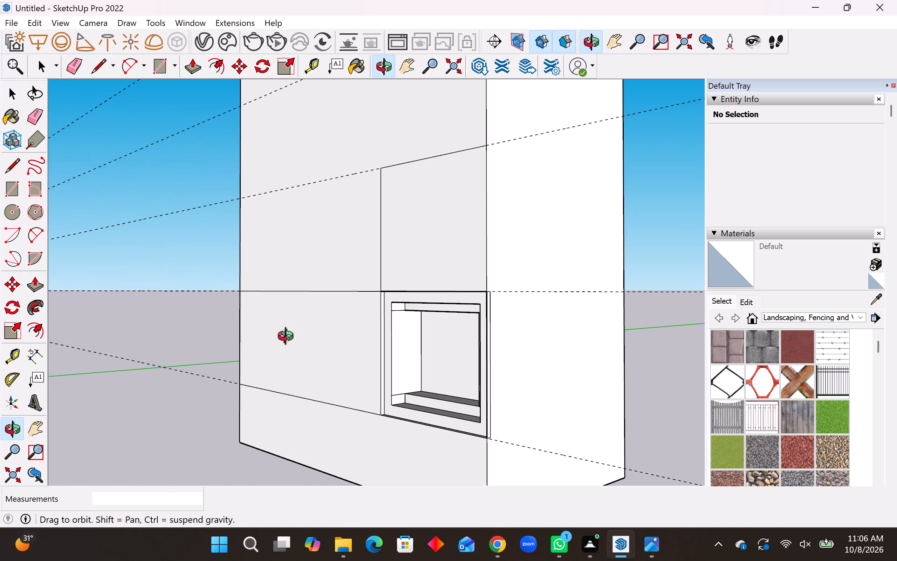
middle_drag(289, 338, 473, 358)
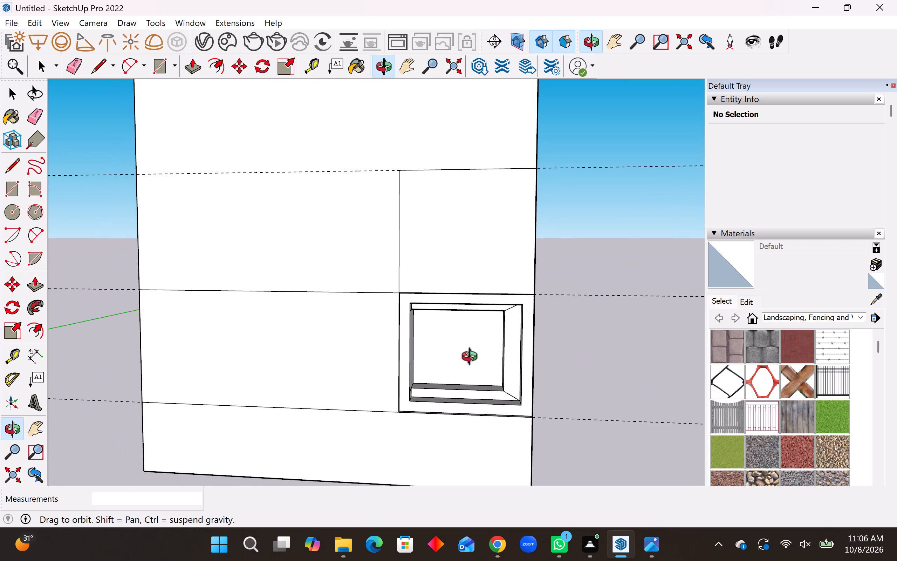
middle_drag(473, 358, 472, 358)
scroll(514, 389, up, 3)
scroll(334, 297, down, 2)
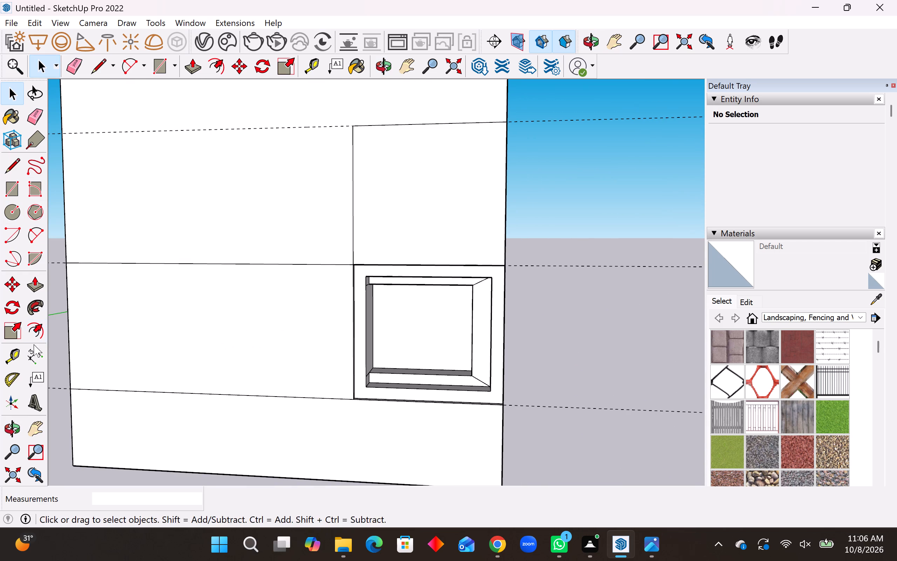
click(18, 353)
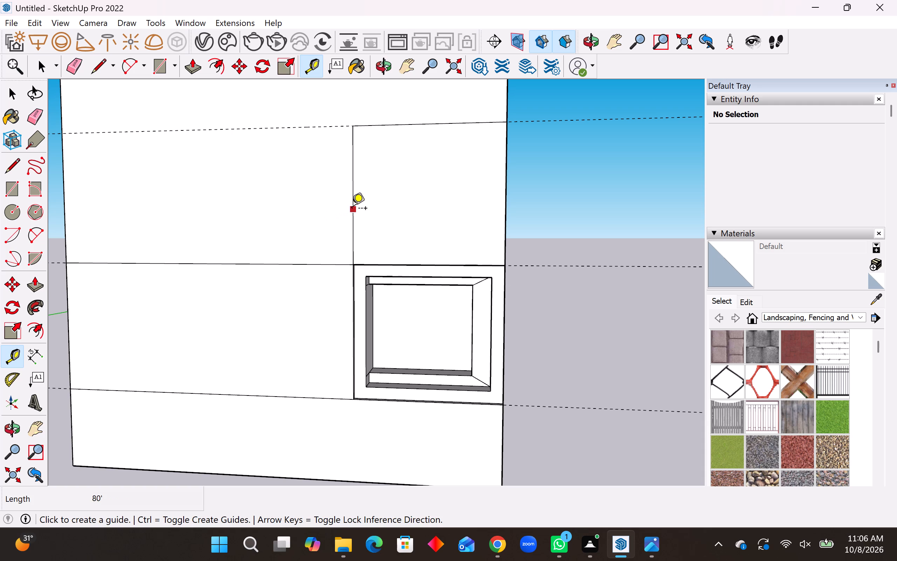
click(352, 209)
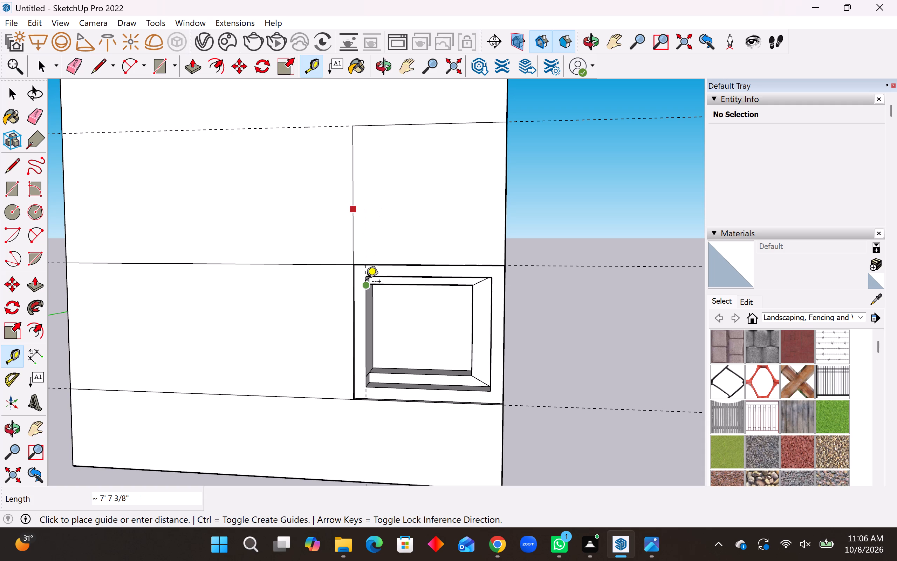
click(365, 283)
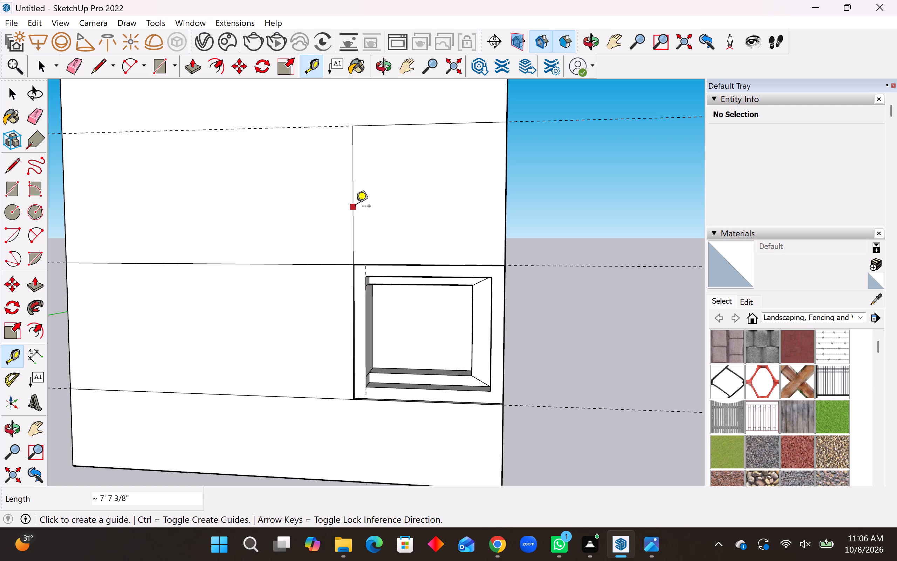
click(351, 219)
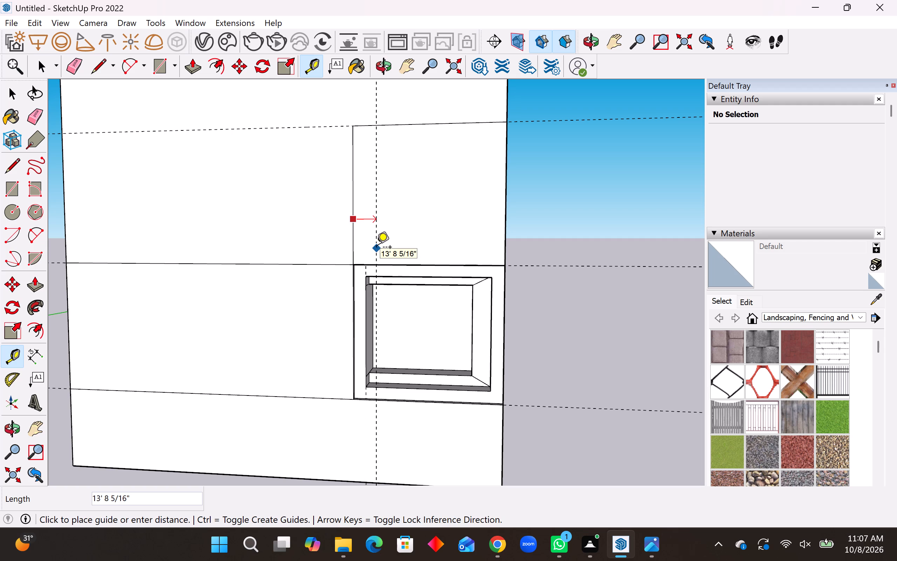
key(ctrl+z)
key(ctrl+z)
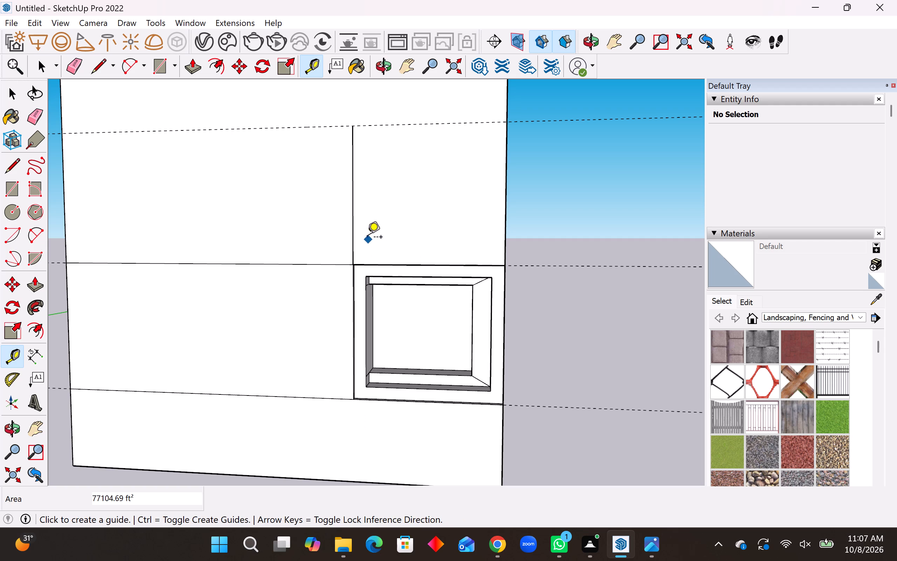
Place a vertical guide 7' inside the upper panel's drawn vertical edge with the Tape Measure tool.
click(356, 228)
middle_drag(367, 226, 420, 208)
scroll(388, 267, up, 10)
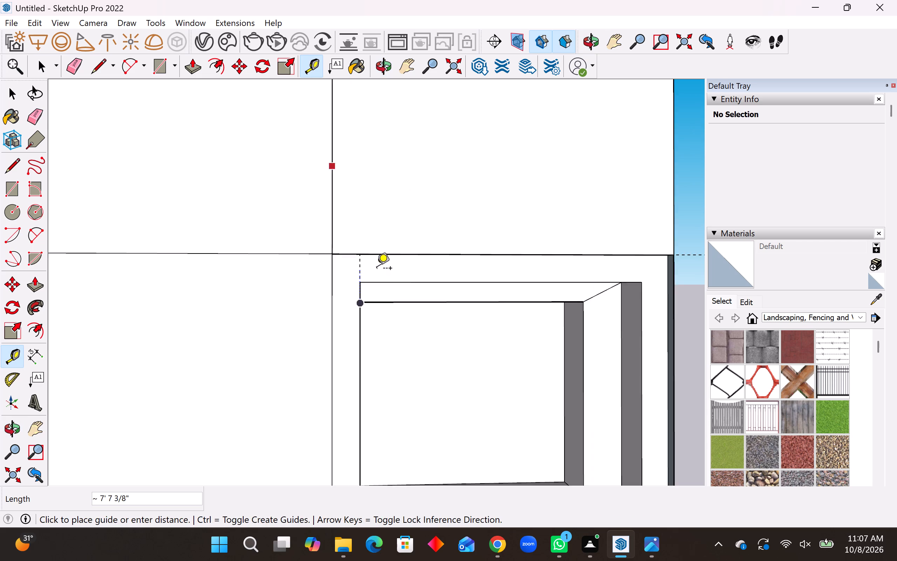
scroll(377, 269, up, 3)
middle_drag(363, 254, 347, 237)
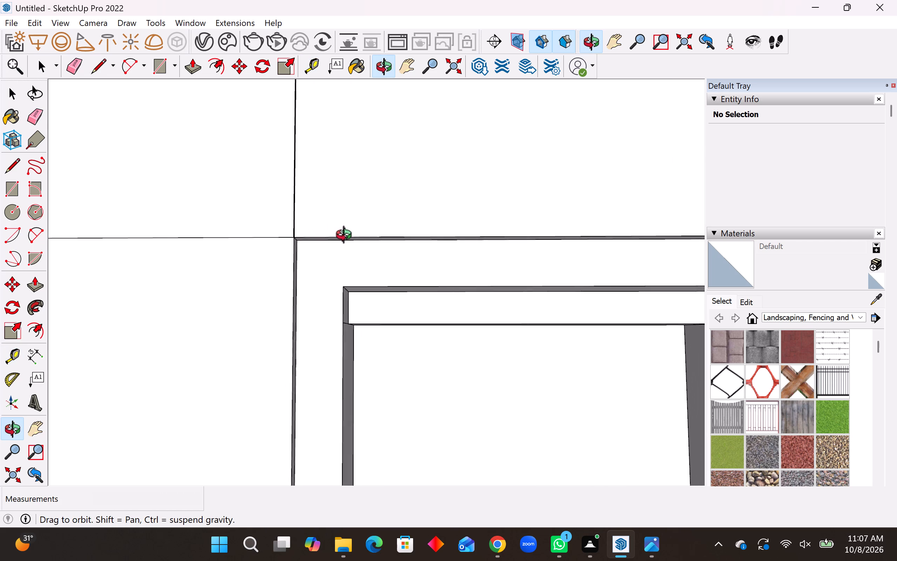
middle_drag(347, 237, 350, 242)
scroll(354, 265, down, 1)
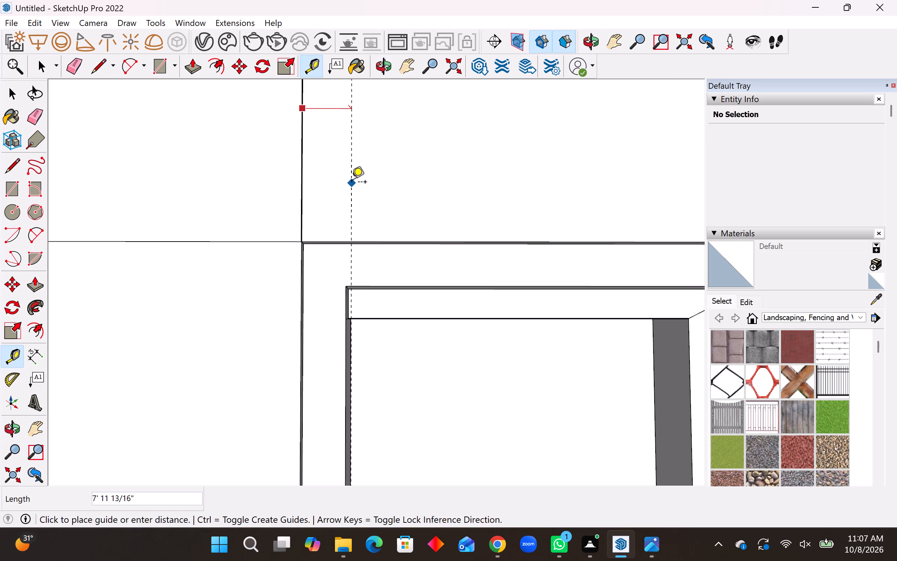
text(7')
key(Return)
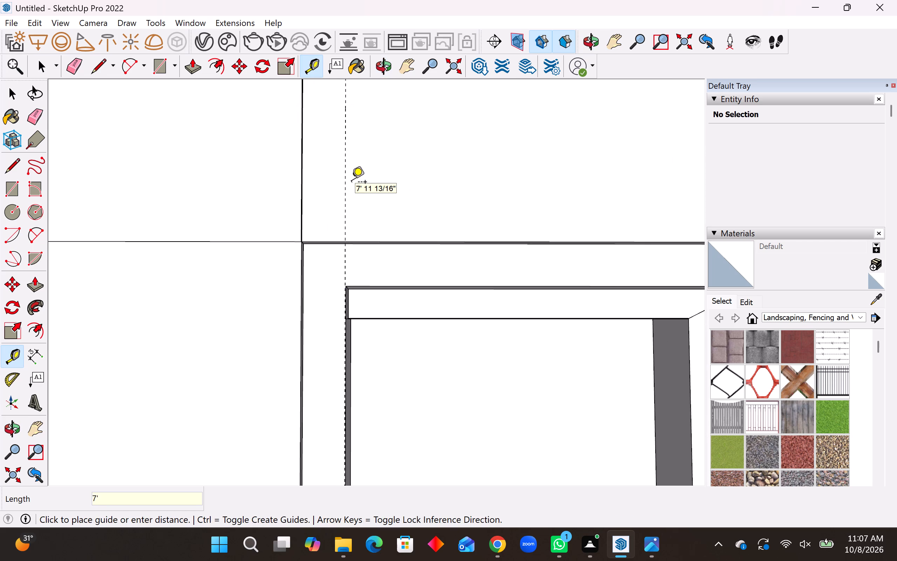
Add guides 7' inside the block's corner edge and 7' below the storey guide at the top of the upper panel.
scroll(313, 244, down, 13)
click(462, 174)
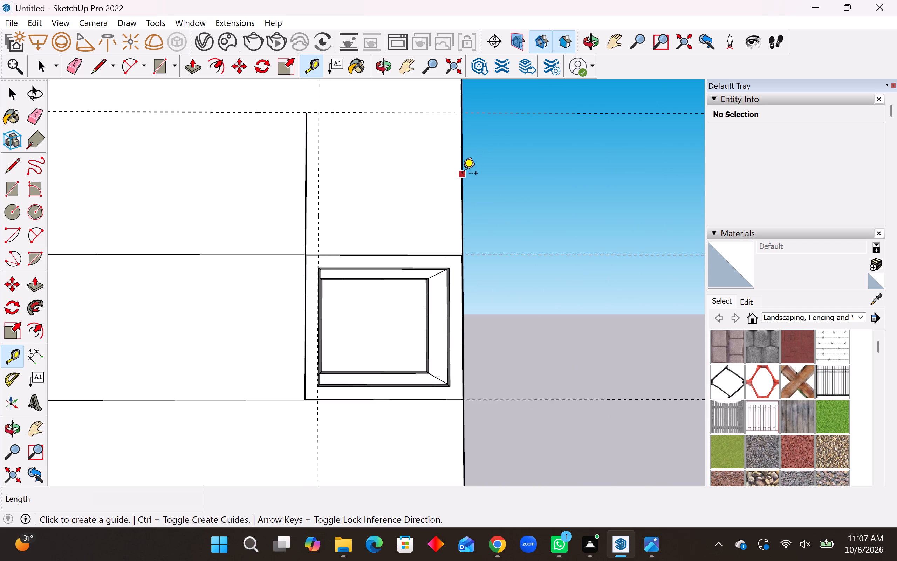
text(7')
key(Return)
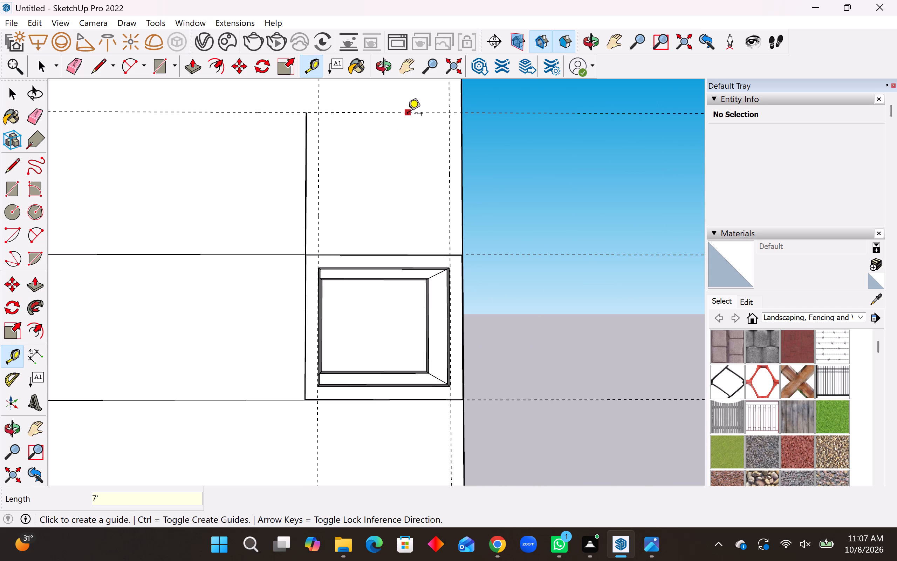
click(408, 115)
text(7')
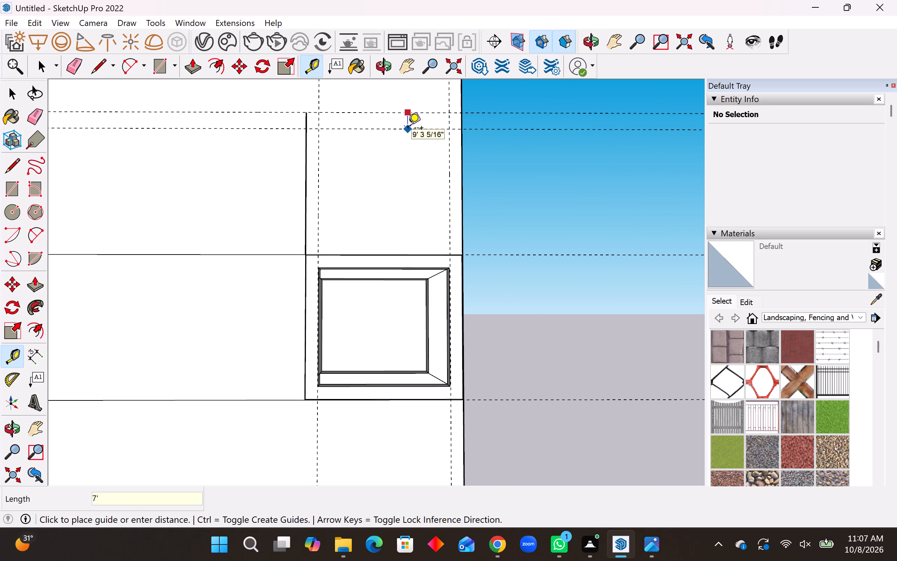
key(Return)
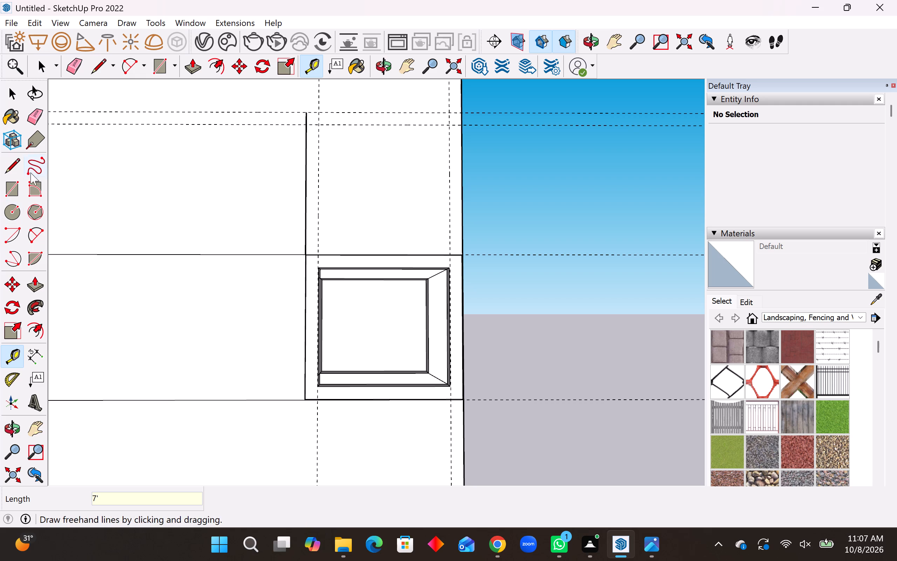
Draw a rectangle about 87' 3" by 80' over the upper panel, from the recessed panel's top corner to the block's corner edge.
click(6, 192)
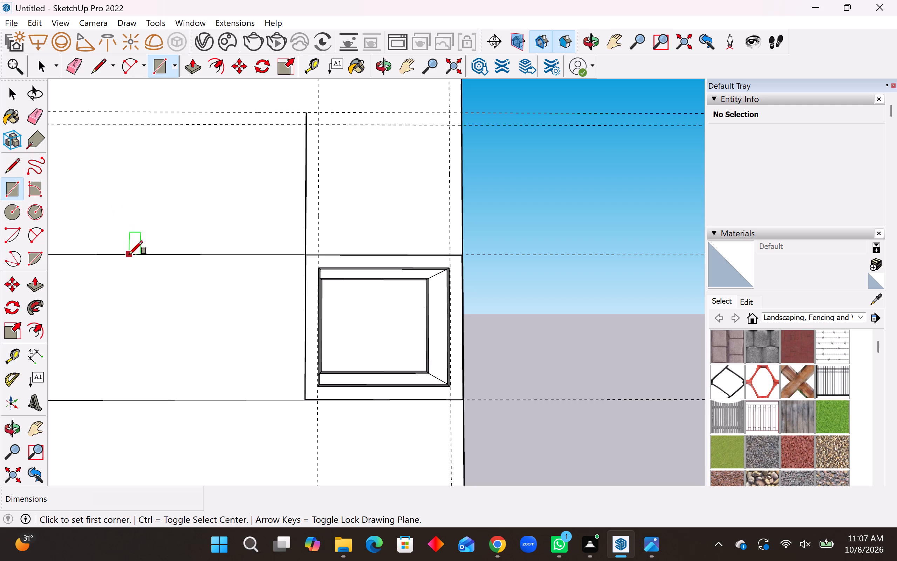
click(305, 256)
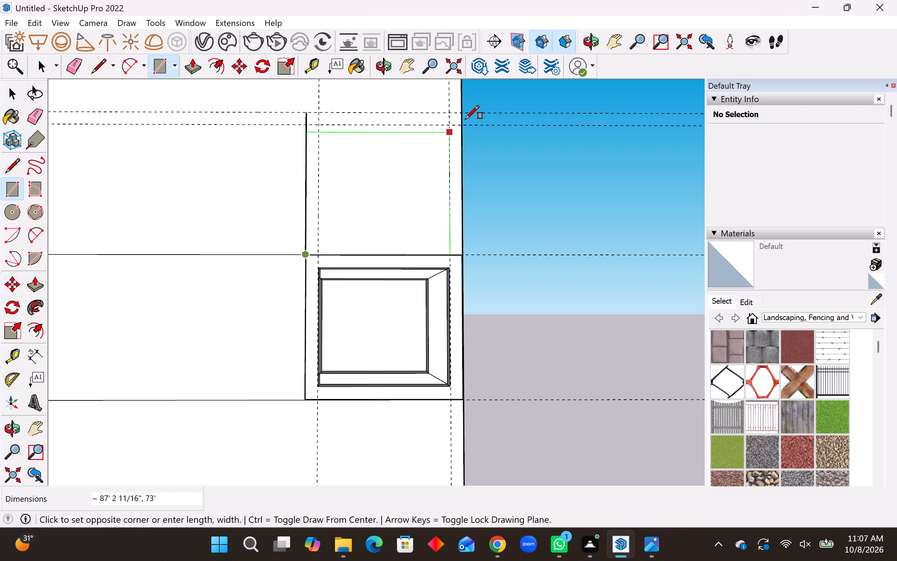
click(461, 113)
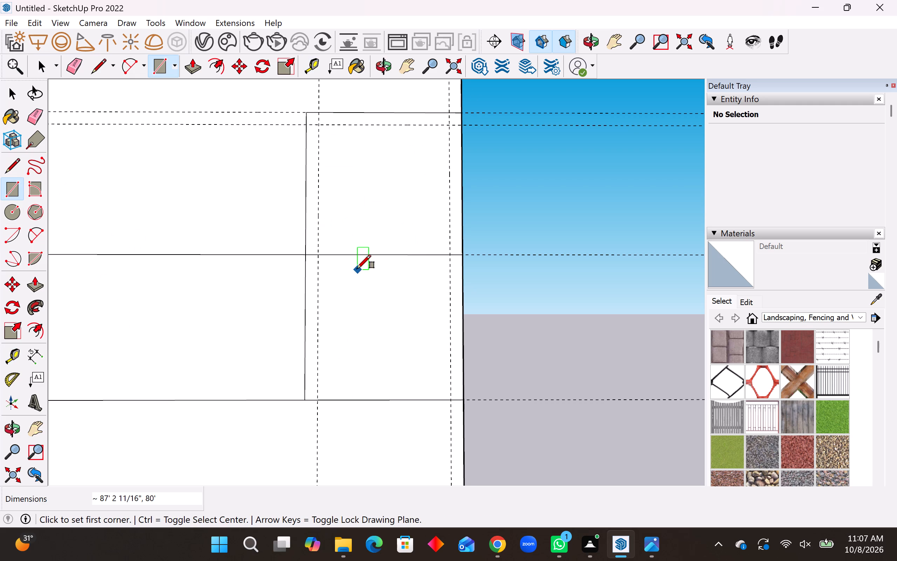
scroll(357, 269, down, 4)
Delete the face covering the recessed panel below the new rectangle.
key(space)
key(space)
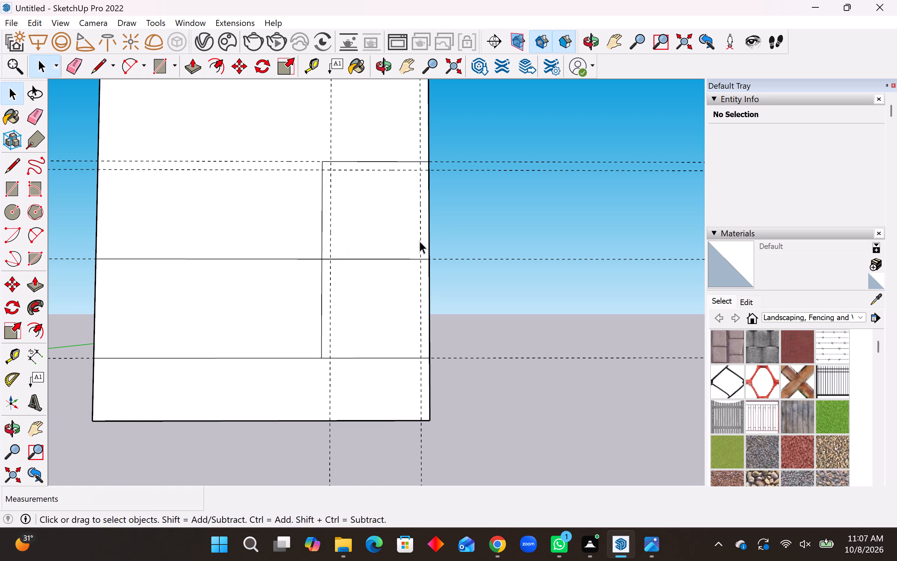
click(361, 301)
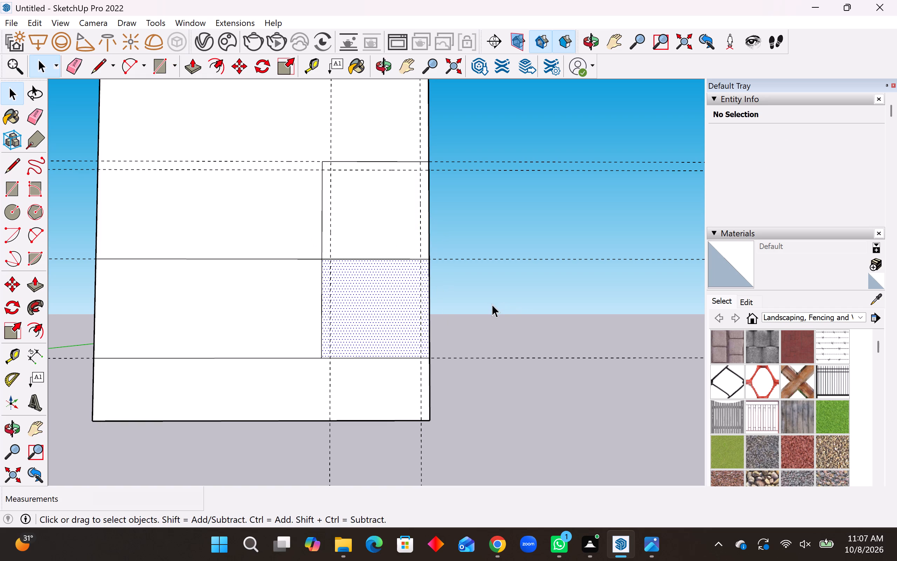
key(Delete)
Place a horizontal guide 7' above the upper panel's bottom edge.
middle_drag(403, 305, 367, 317)
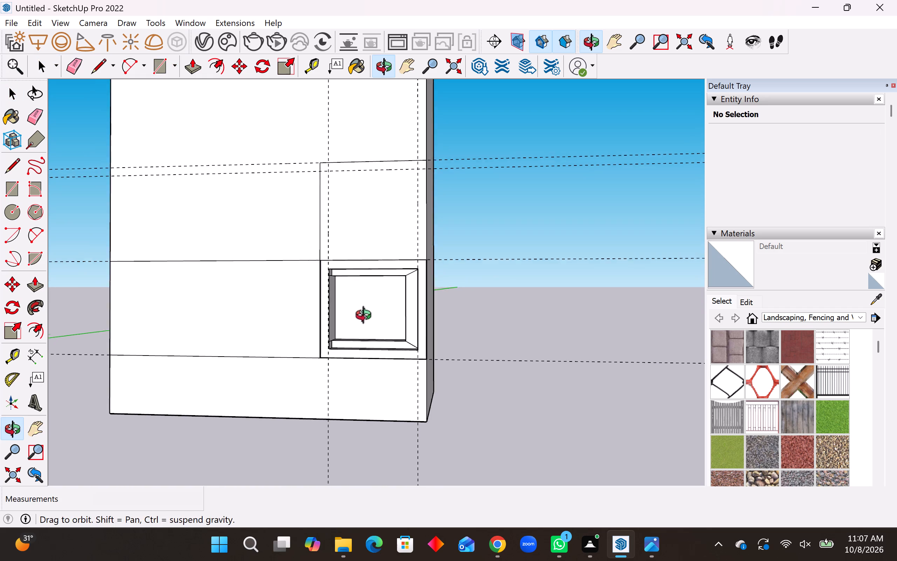
middle_drag(367, 317, 364, 320)
scroll(436, 235, up, 2)
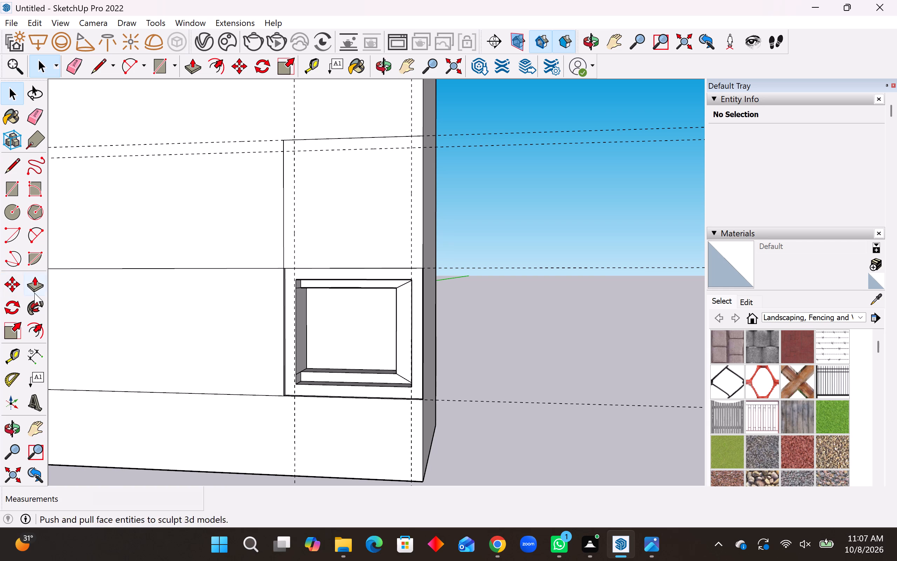
click(17, 354)
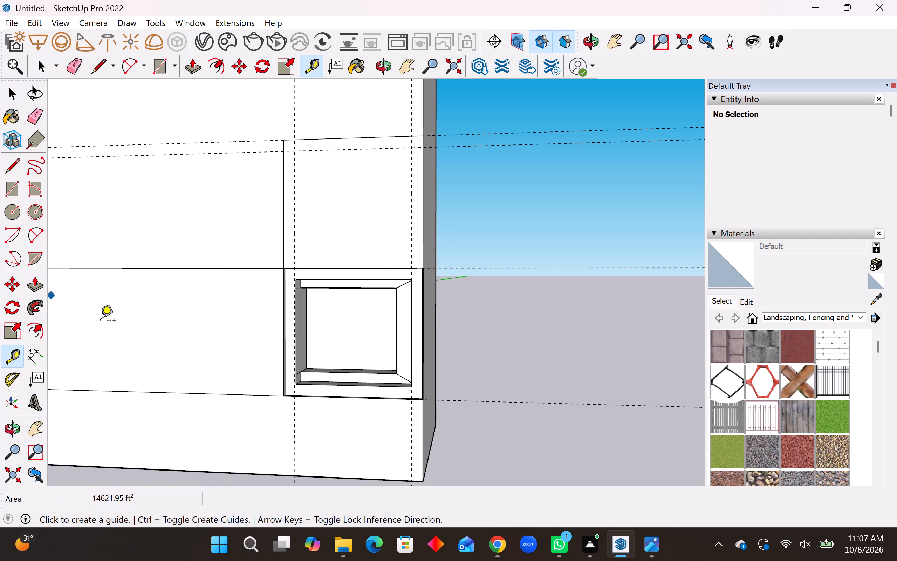
click(329, 265)
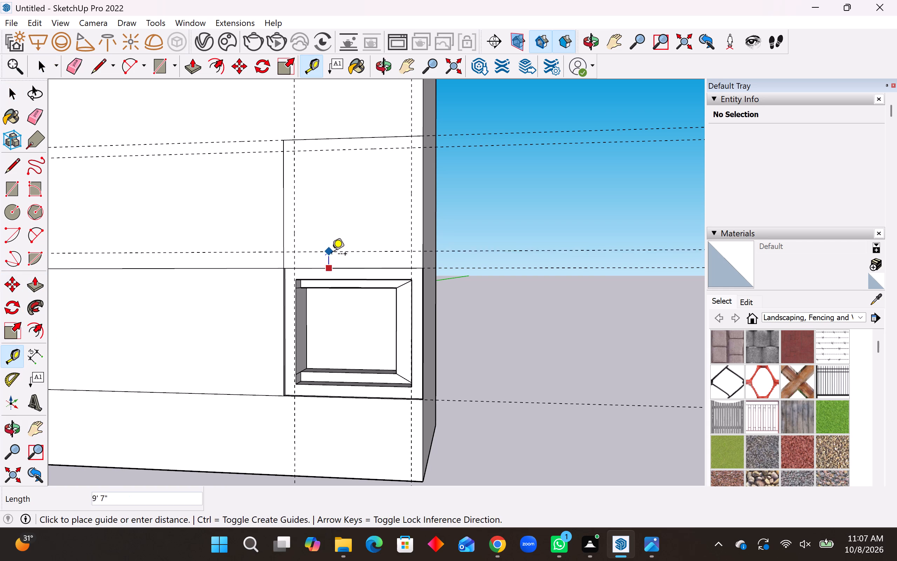
key(7)
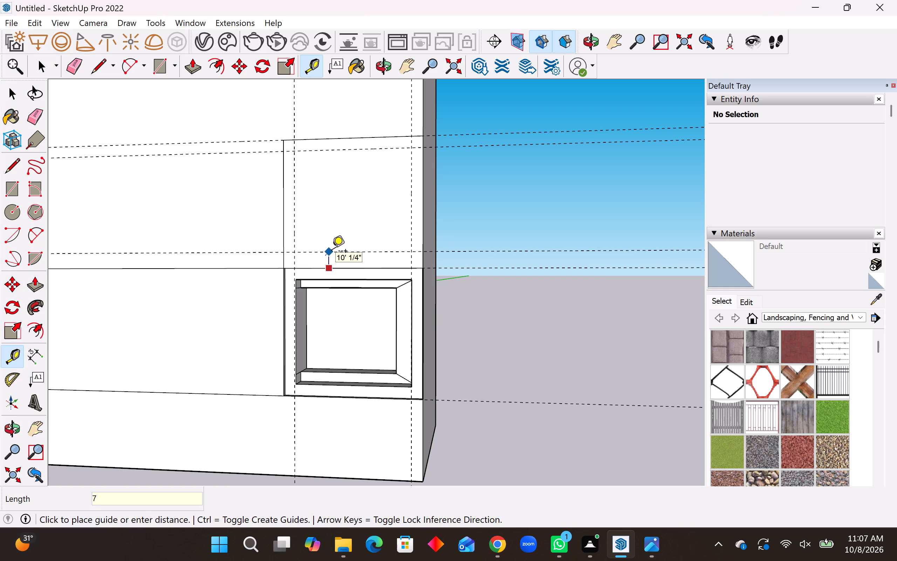
key(apostrophe)
key(Return)
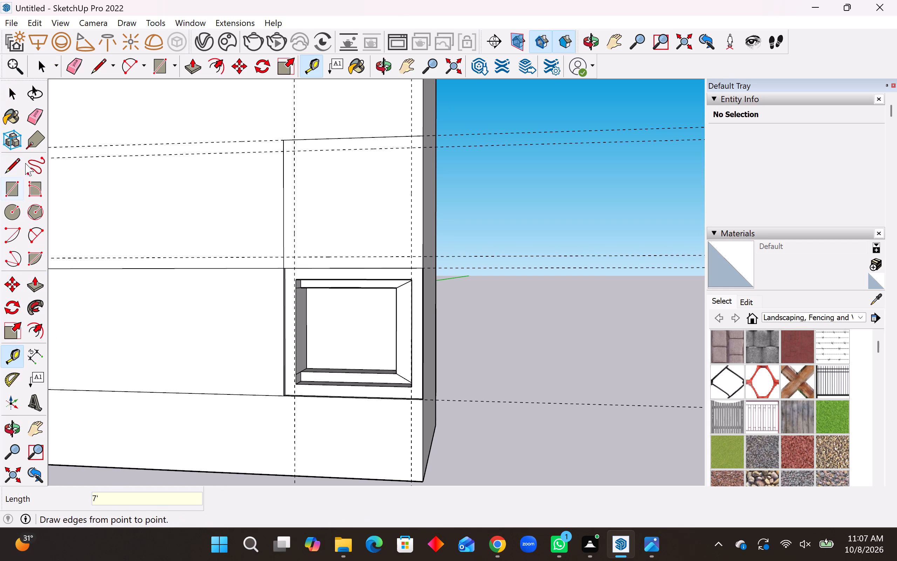
Draw an inner rectangle about 73' 3" by 66' between the four 7' guides in the upper panel.
click(11, 189)
click(297, 151)
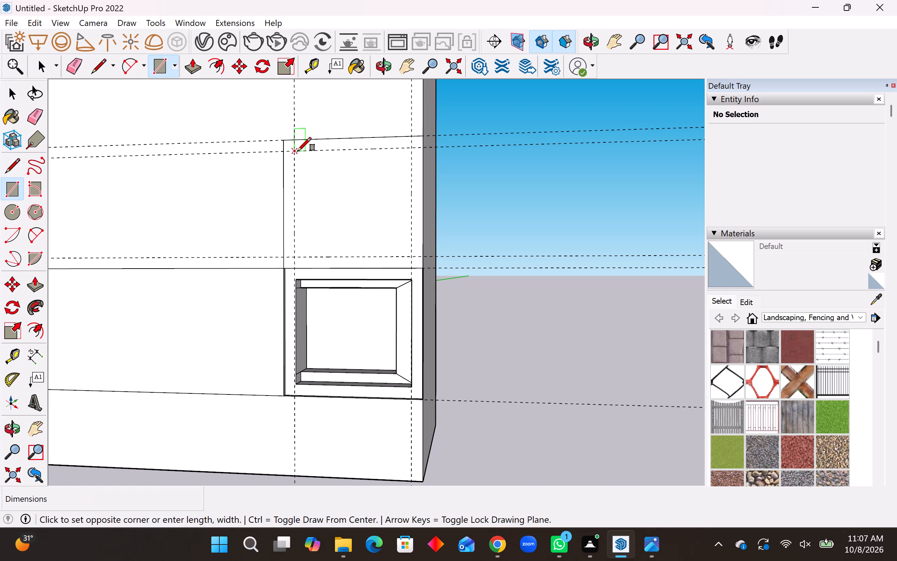
click(411, 256)
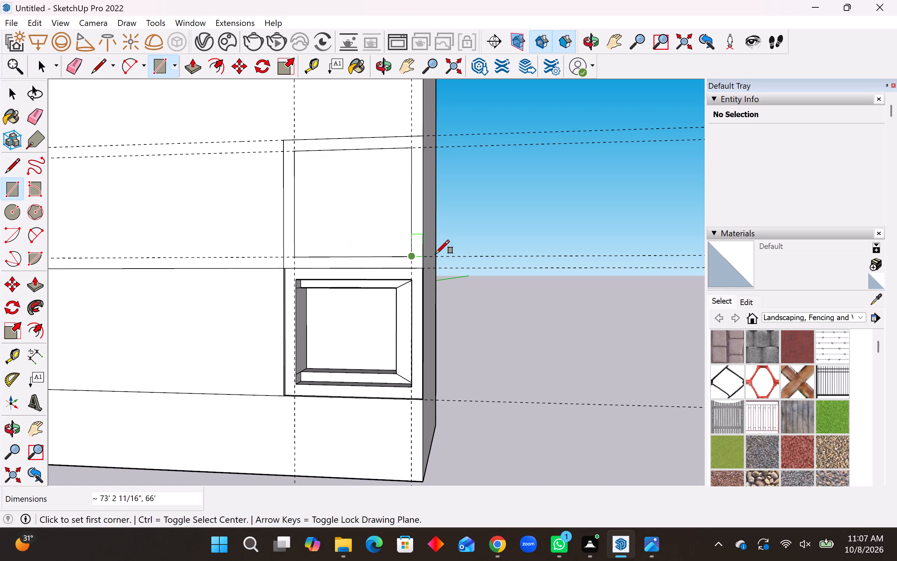
key(space)
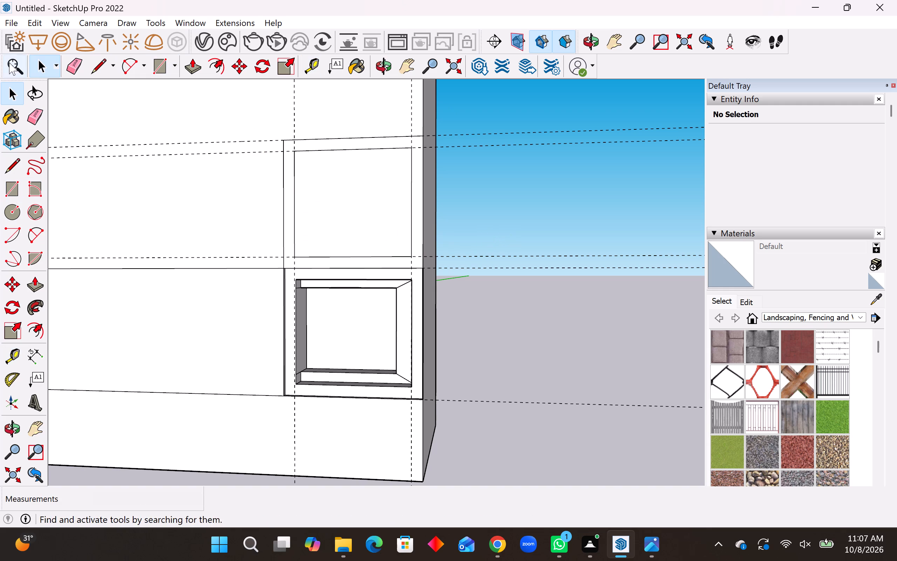
Erase the four 7' guides running through the inner rectangle of the upper panel.
click(37, 120)
drag(294, 145, 288, 149)
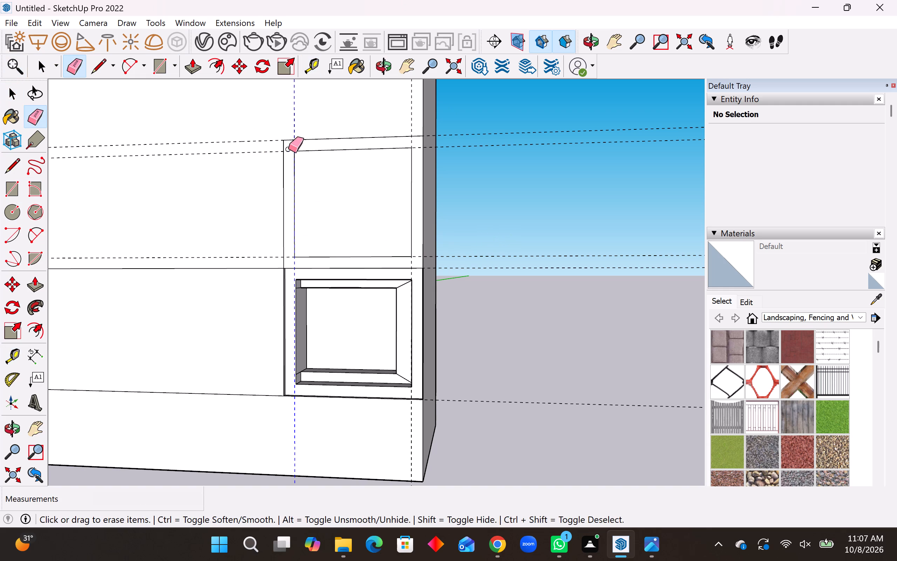
drag(288, 149, 288, 153)
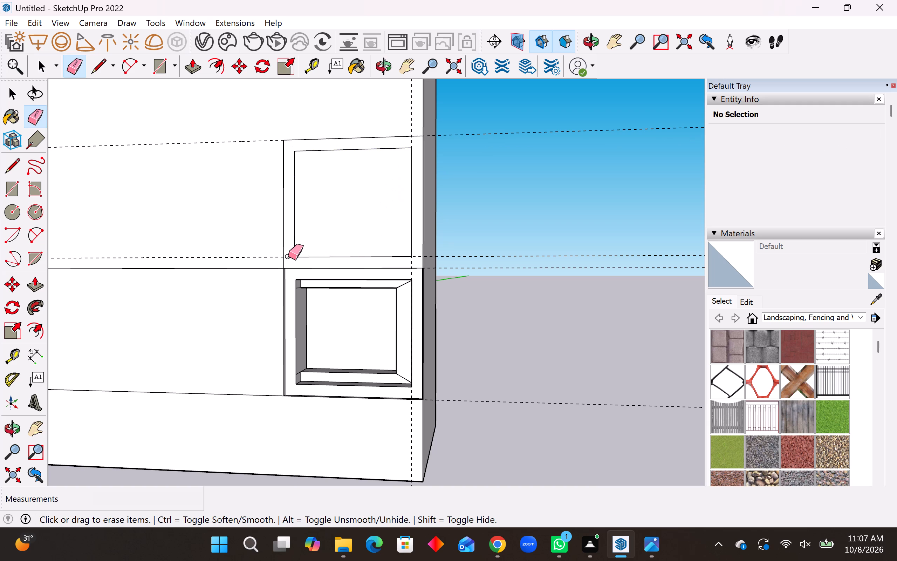
click(289, 257)
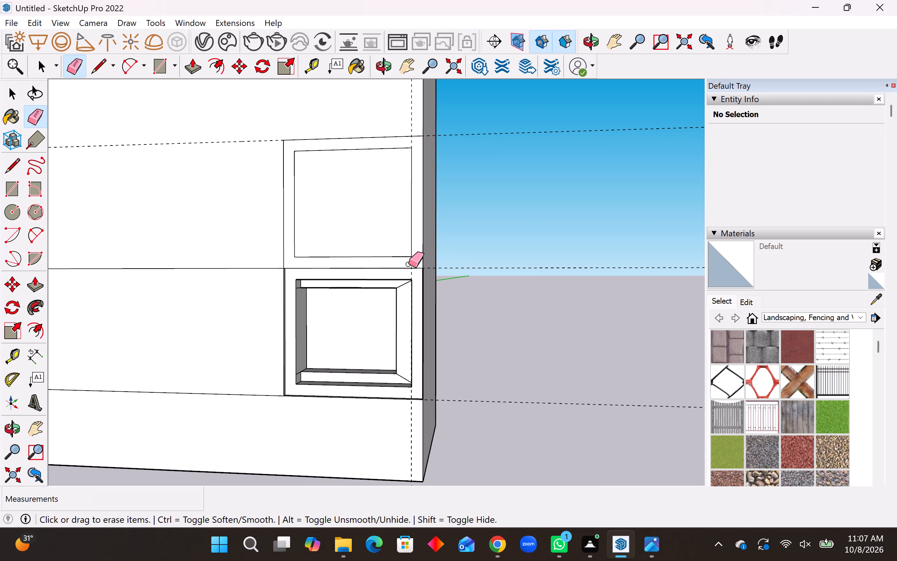
click(411, 264)
Measure the height of the top band in the lower recessed opening.
middle_drag(368, 225, 411, 194)
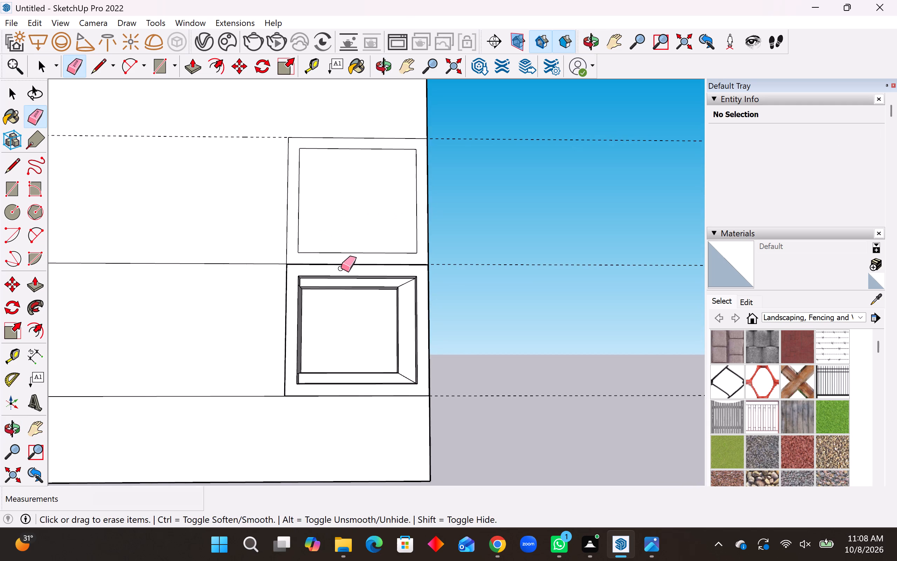
scroll(341, 268, up, 3)
middle_drag(328, 296, 328, 305)
scroll(365, 329, down, 1)
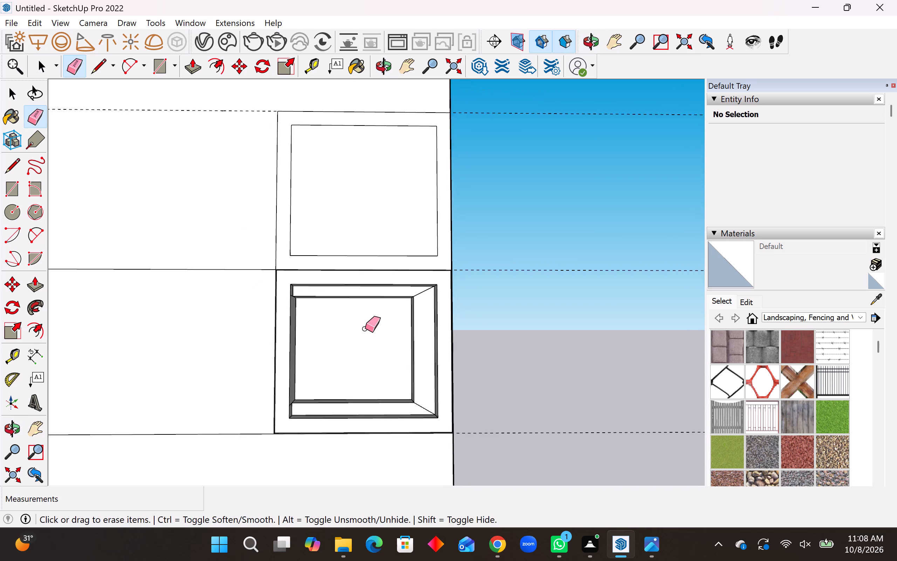
scroll(365, 329, down, 3)
scroll(358, 146, up, 2)
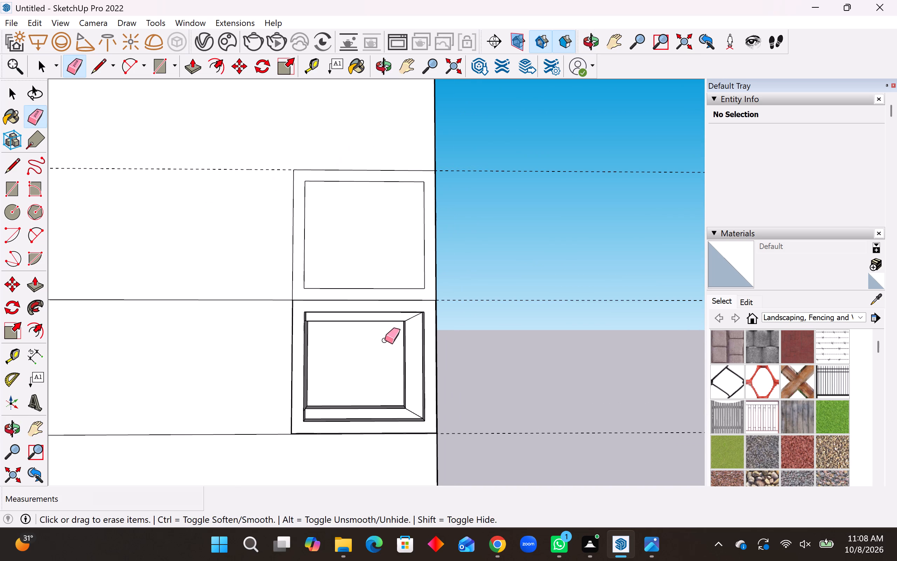
scroll(384, 339, up, 3)
middle_drag(369, 338, 369, 310)
scroll(369, 338, up, 1)
scroll(361, 310, down, 1)
click(36, 354)
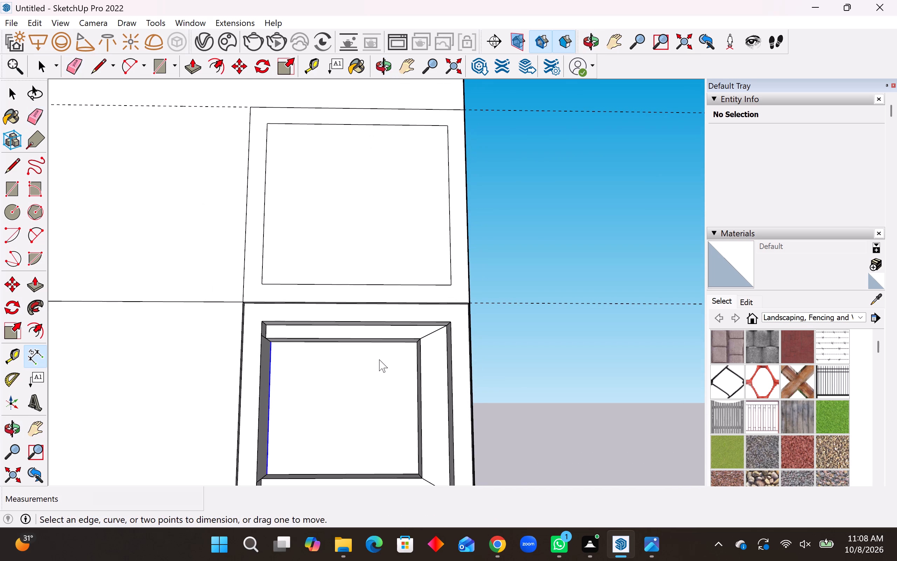
scroll(366, 358, up, 3)
click(228, 313)
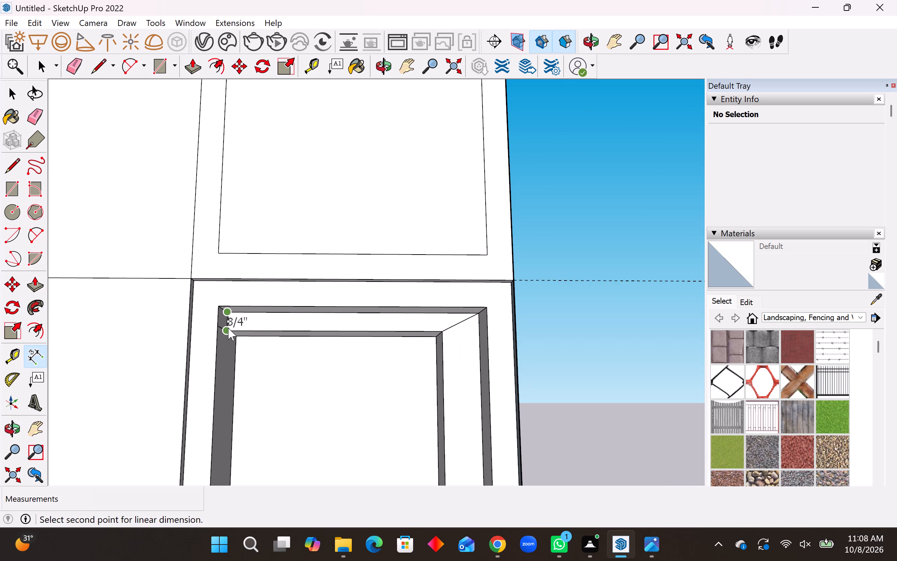
click(228, 331)
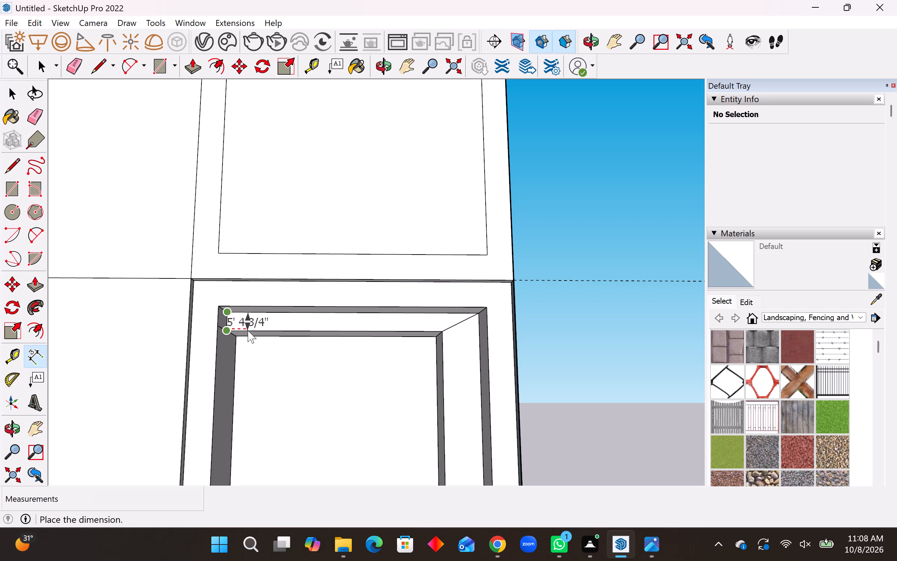
key(Escape)
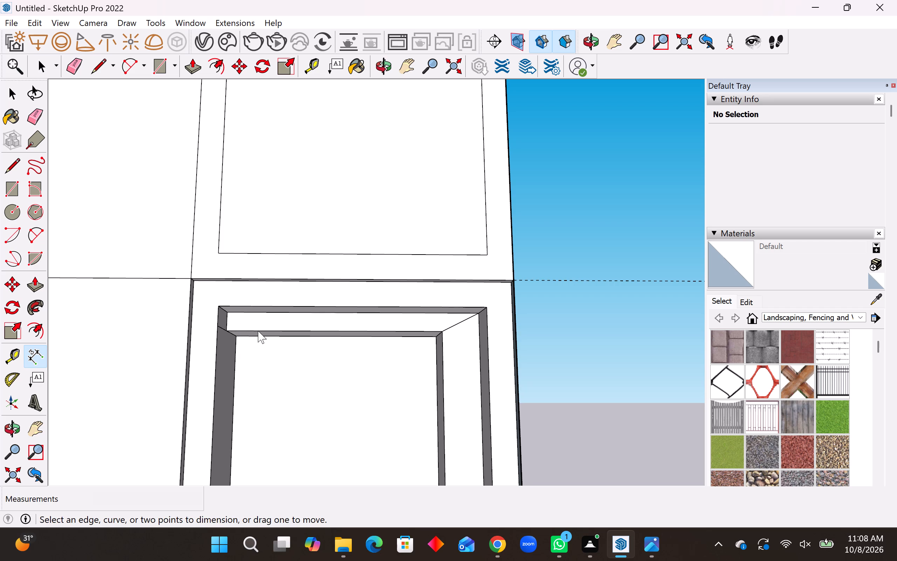
Draw a three-sided outline about 60' 11" by 50' 10" inside the upper inner rectangle, ending on its side edge away from the block's corner.
scroll(267, 377, down, 8)
middle_drag(293, 282, 297, 317)
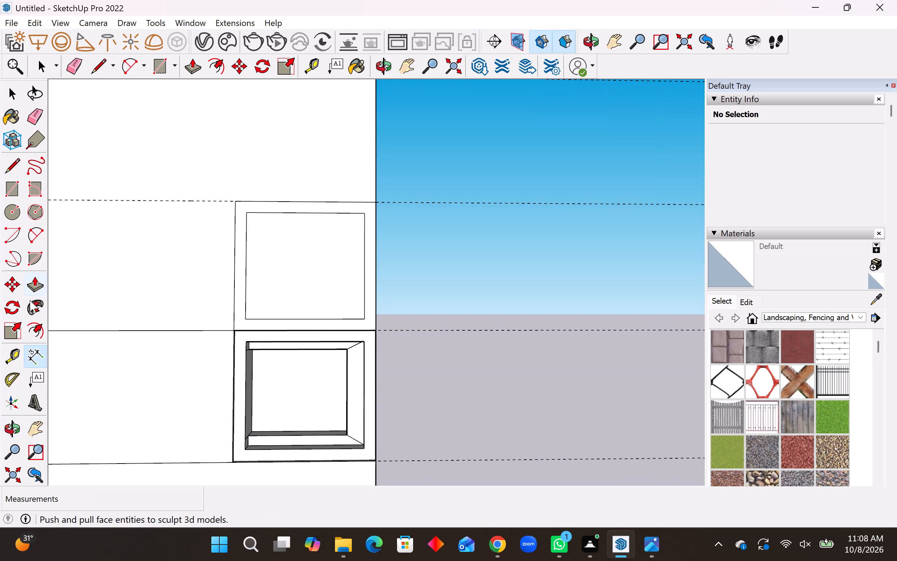
click(13, 169)
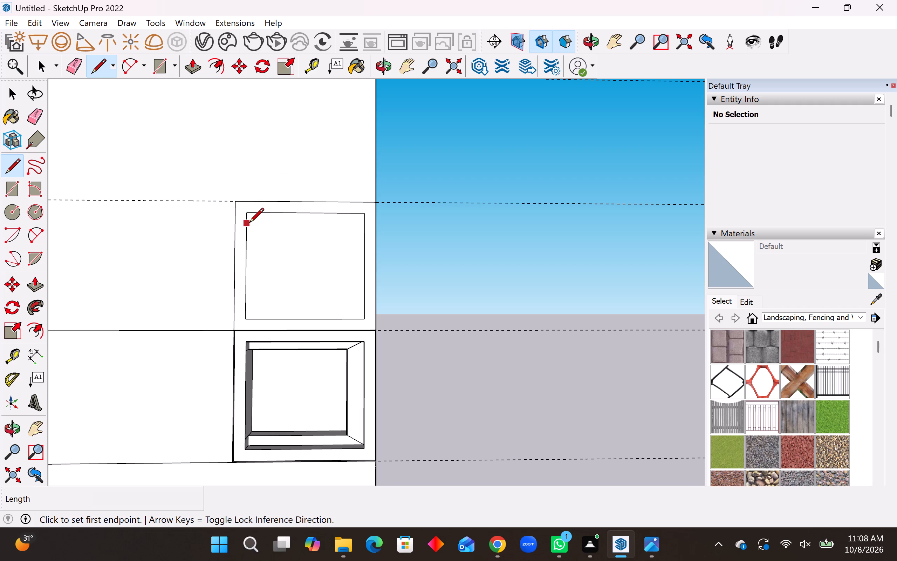
click(249, 225)
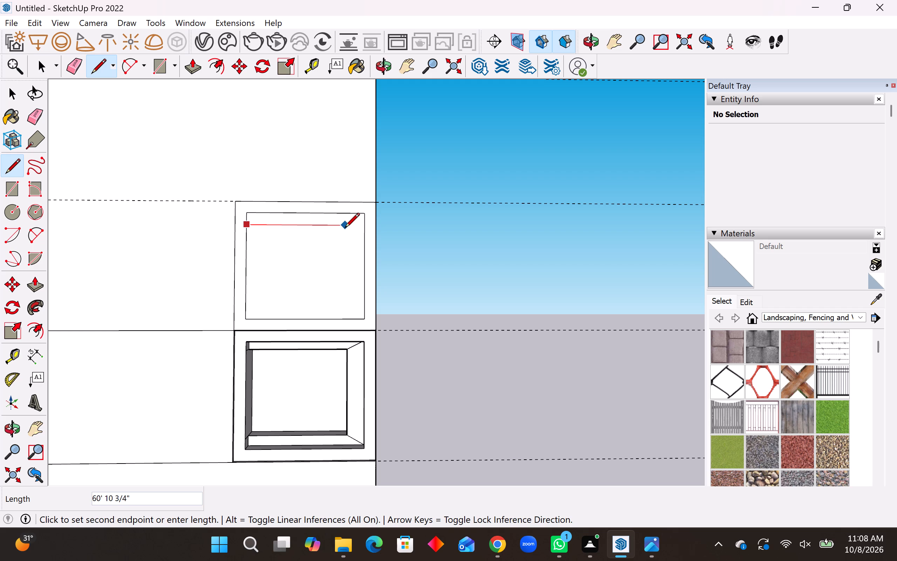
click(345, 229)
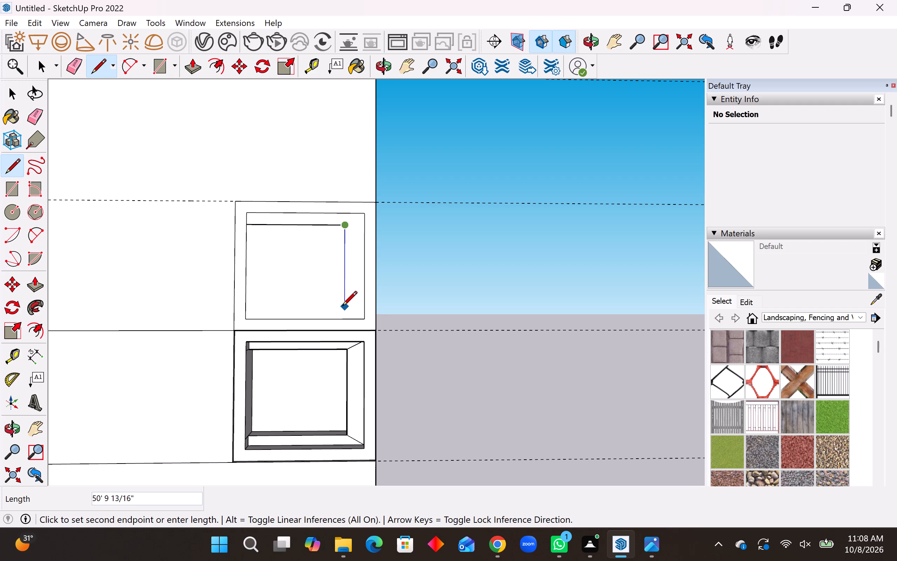
click(342, 307)
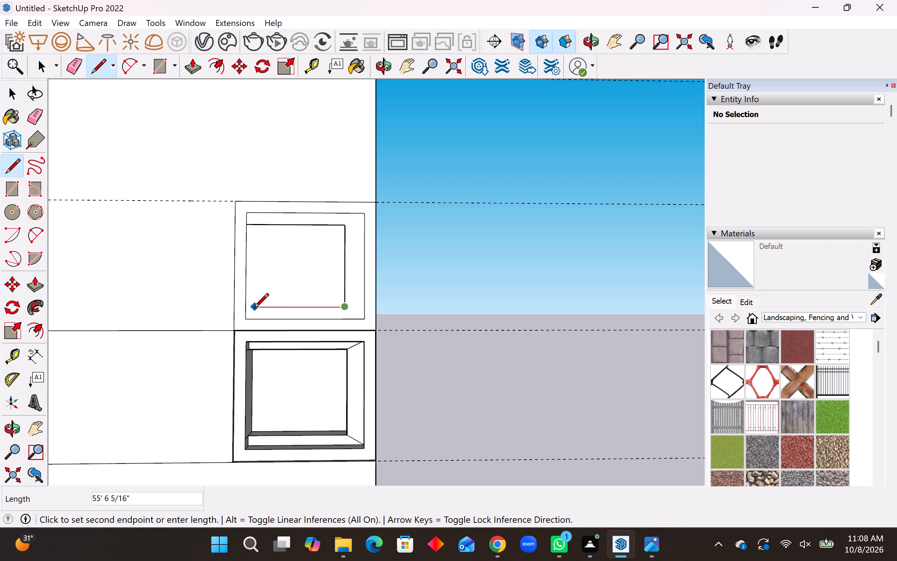
click(245, 307)
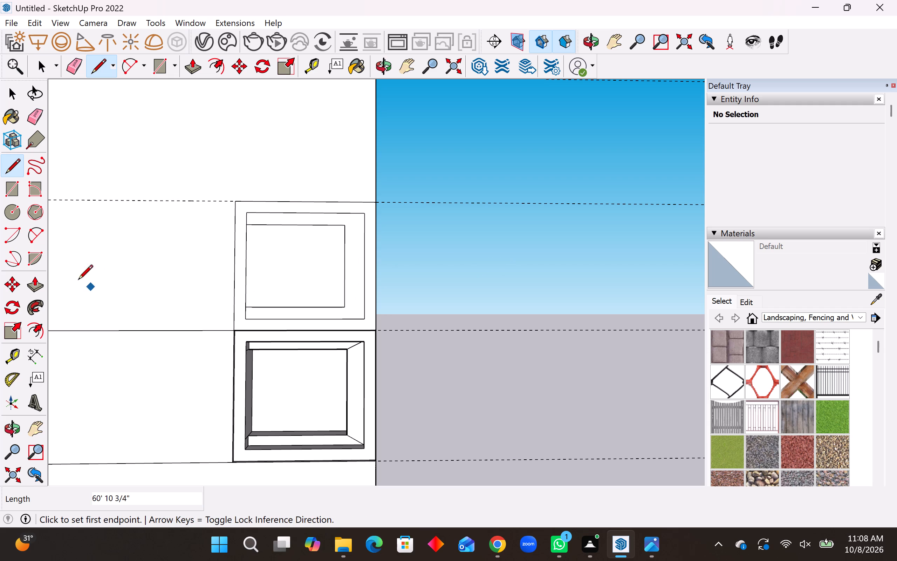
Join the outline's two free corners to the inner rectangle's nearest corners with diagonal lines about 14' 5" long.
click(344, 226)
click(366, 215)
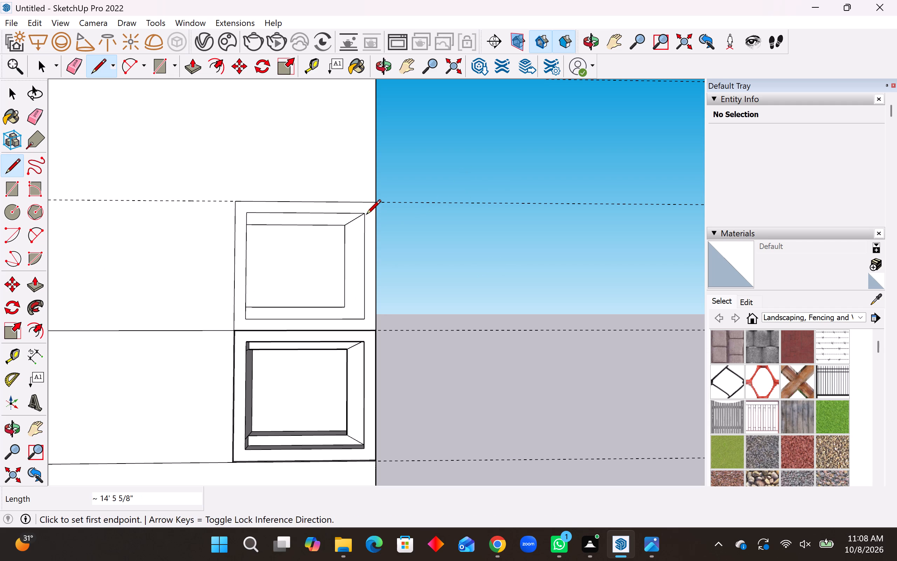
click(348, 309)
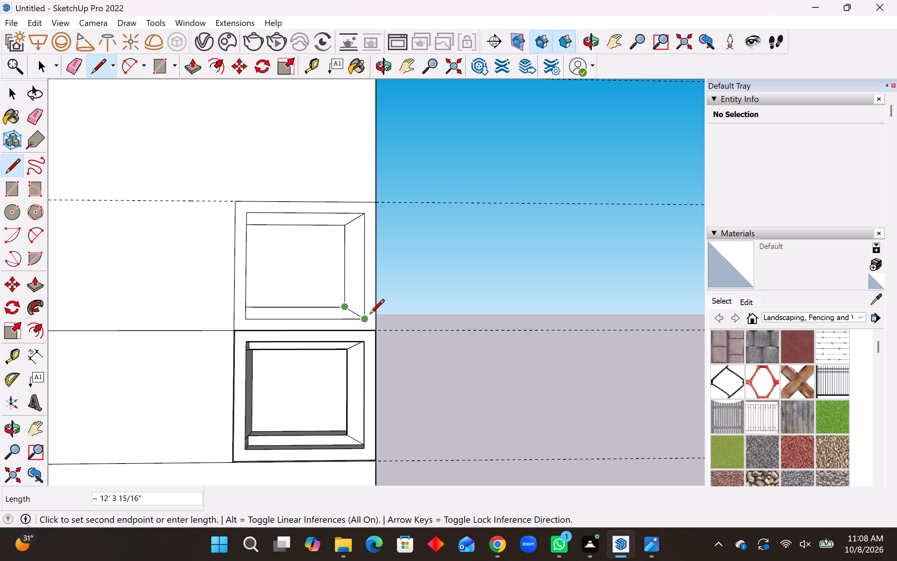
click(364, 319)
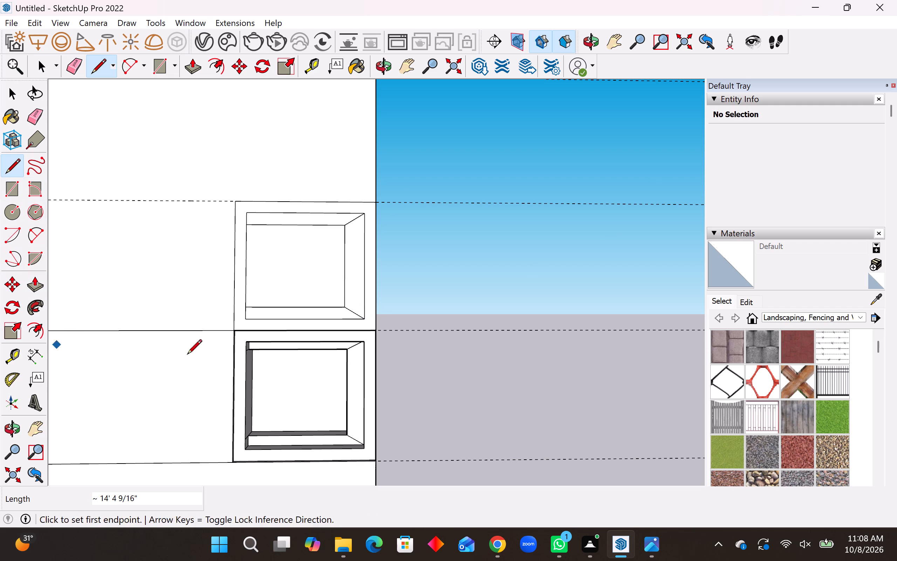
Push the upper panel's outer frame face and the opening's top band inward 3' each.
click(30, 284)
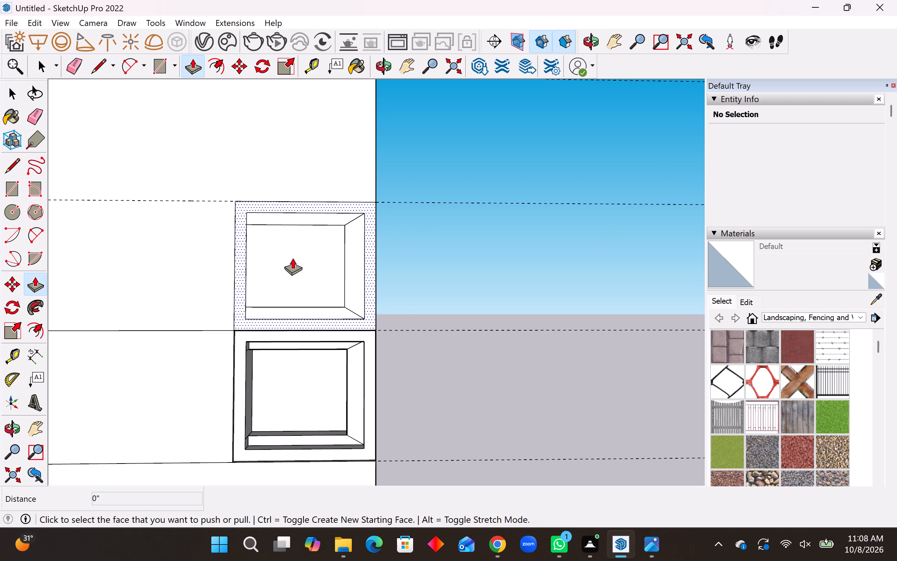
click(242, 263)
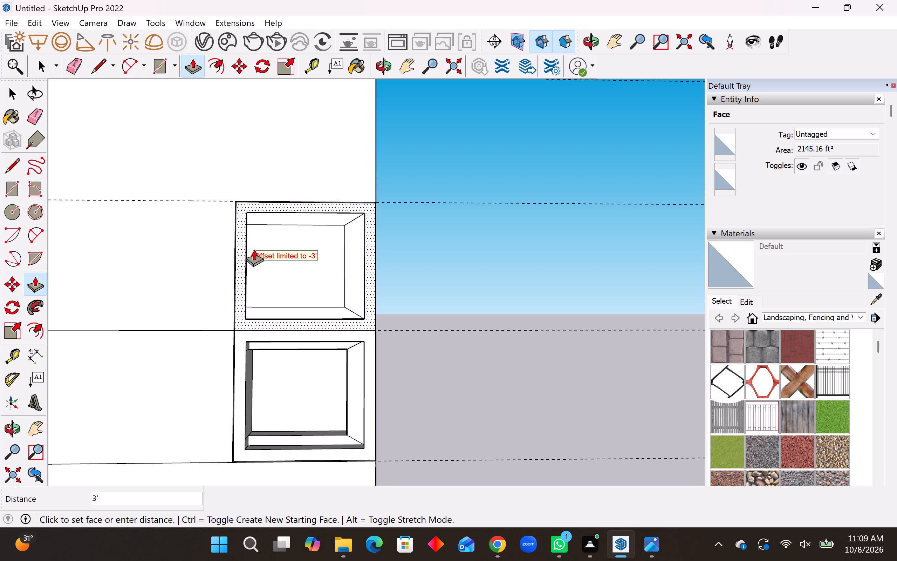
click(239, 358)
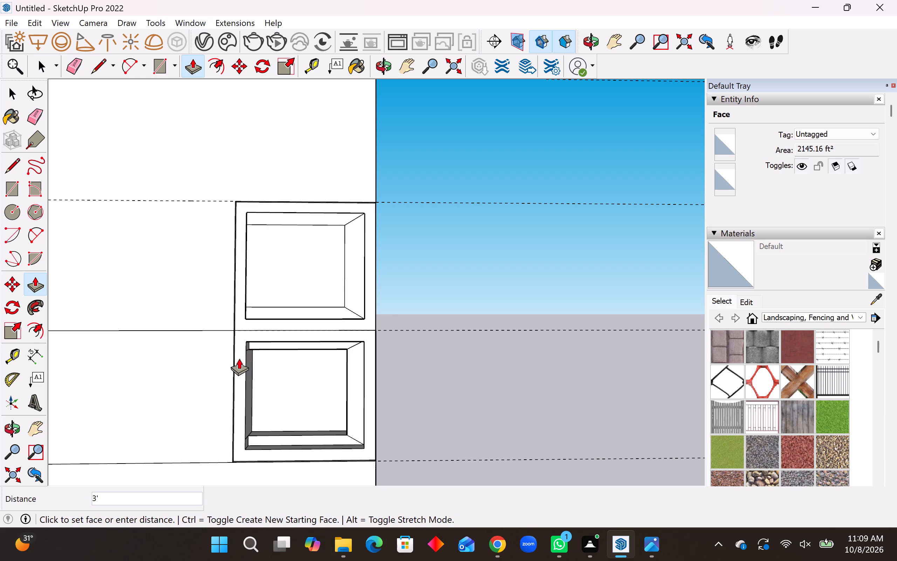
click(300, 216)
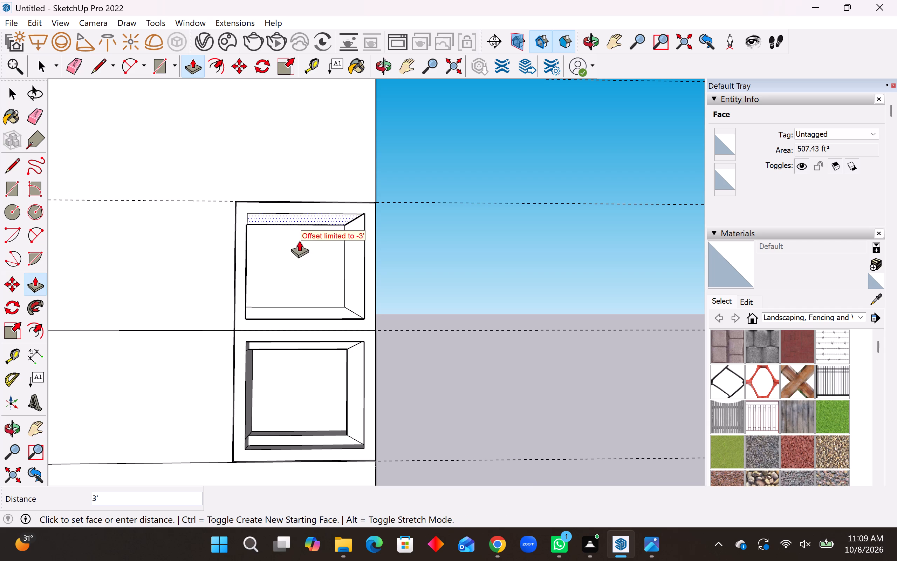
scroll(301, 343, up, 4)
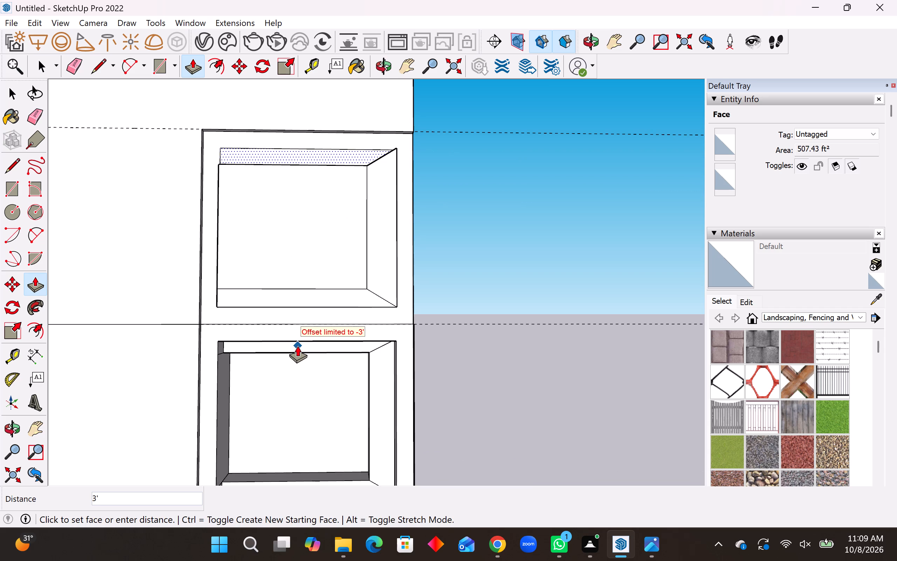
click(297, 346)
Push the upper opening's central face inward 3', then a further 27' to match the lower opening.
middle_drag(377, 185, 308, 207)
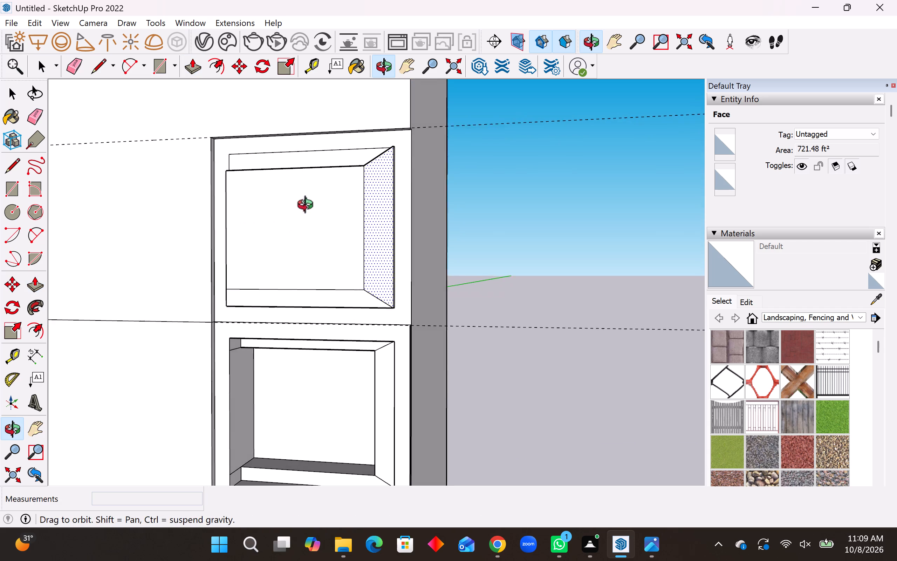
middle_drag(308, 207, 311, 211)
click(303, 219)
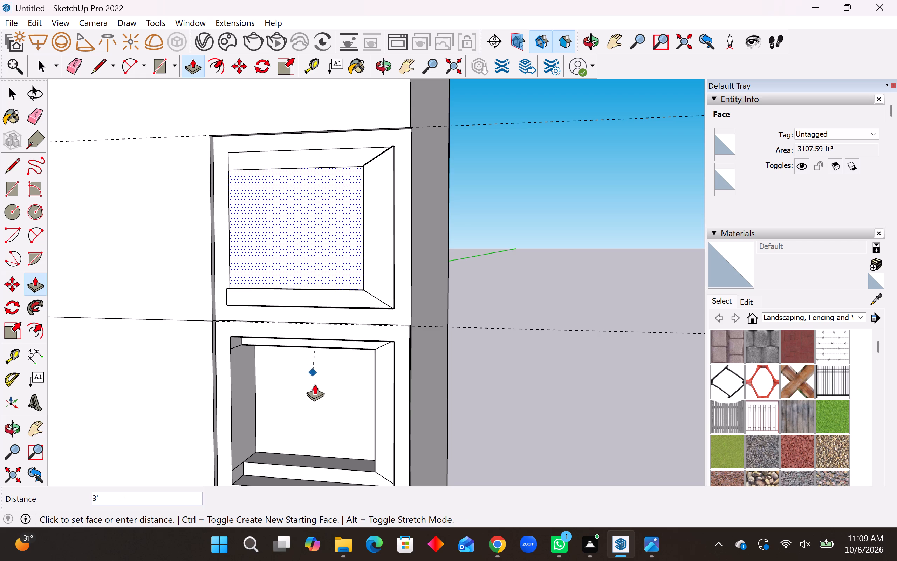
click(317, 391)
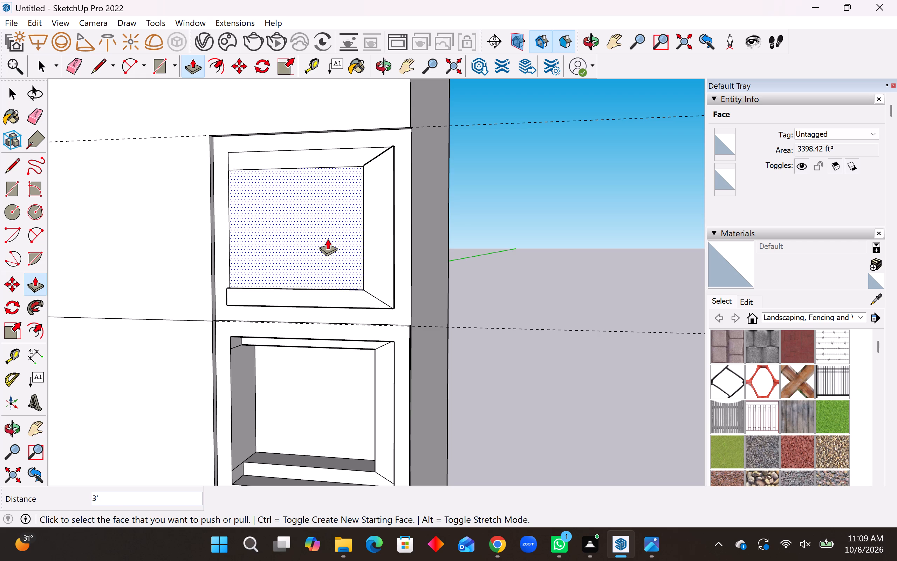
click(328, 239)
click(341, 408)
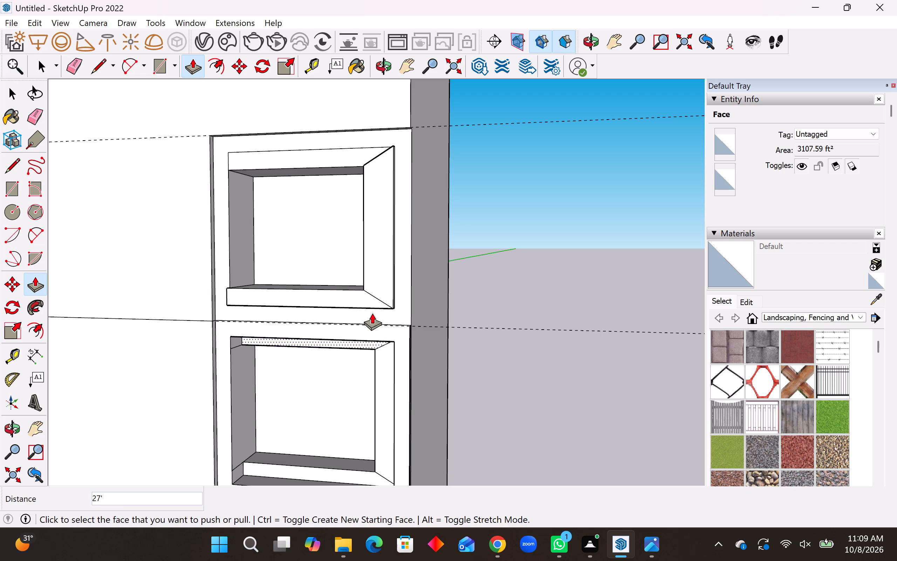
Push the upper opening's side band nearest the block's corner inward 3', then a further 12'.
click(383, 232)
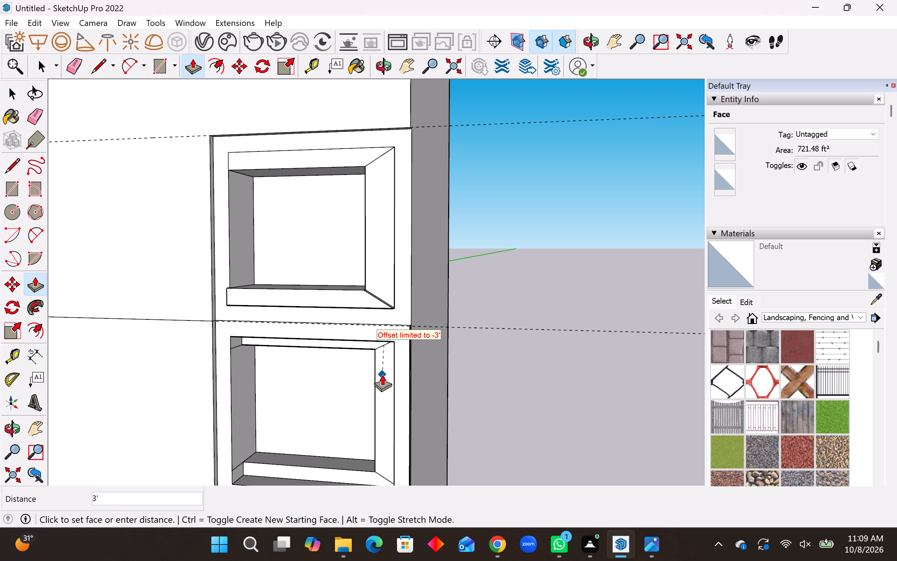
middle_drag(382, 370, 461, 283)
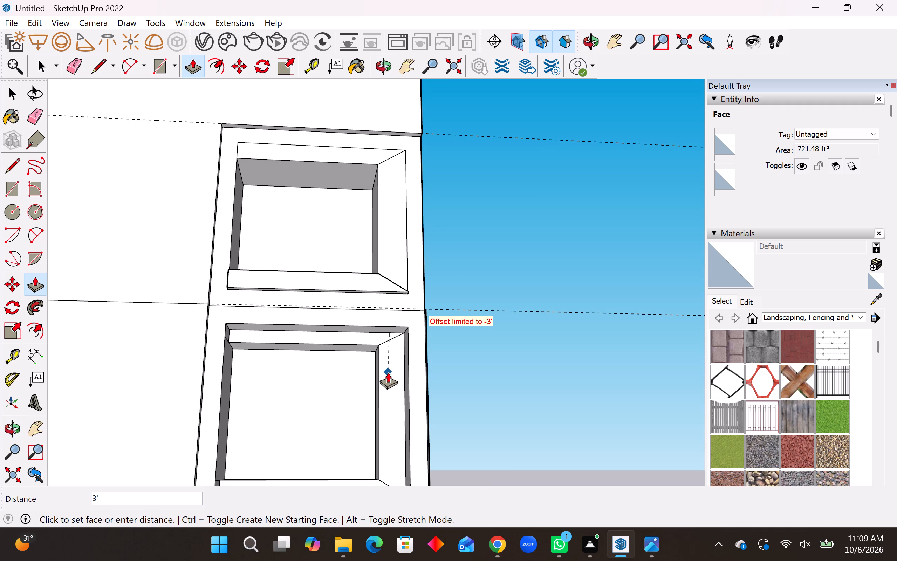
click(388, 240)
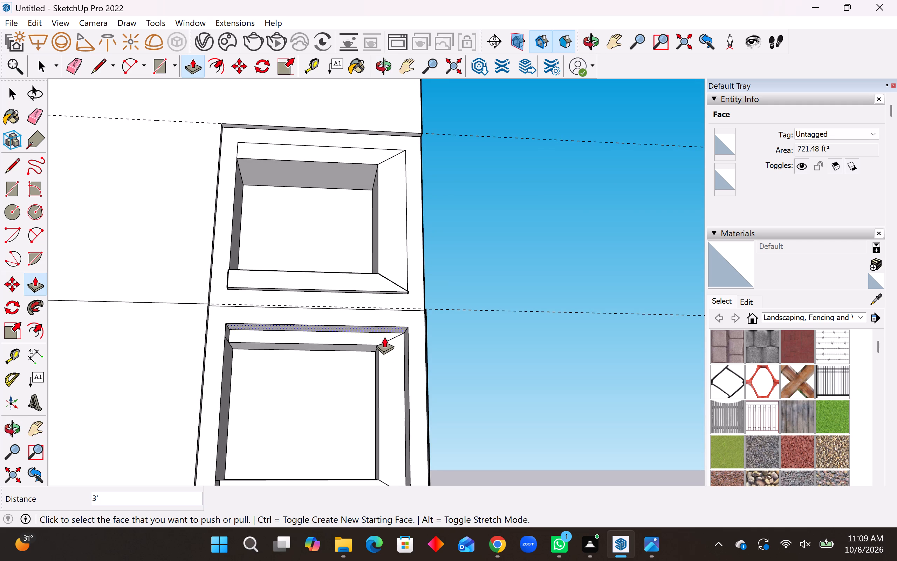
click(392, 243)
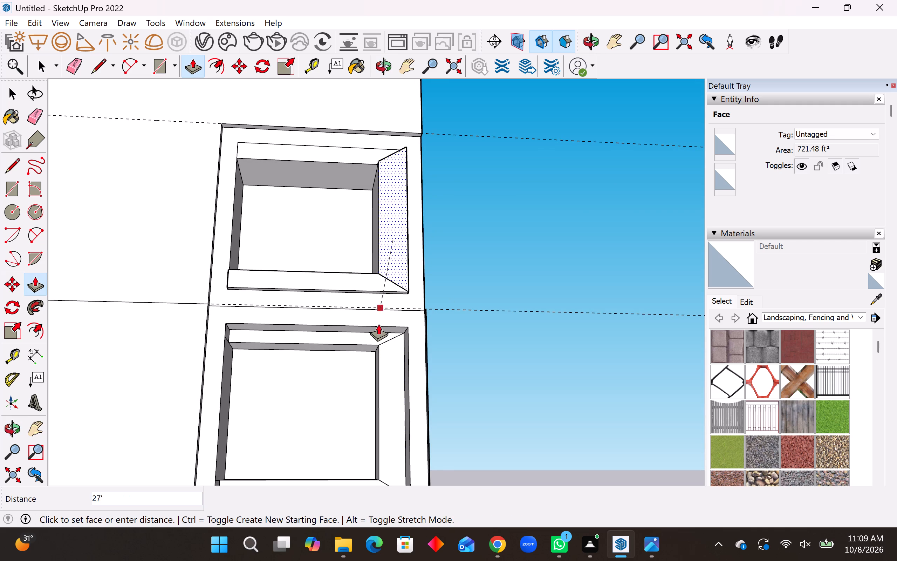
click(383, 366)
Push the upper opening's top band inward another 12'.
click(349, 150)
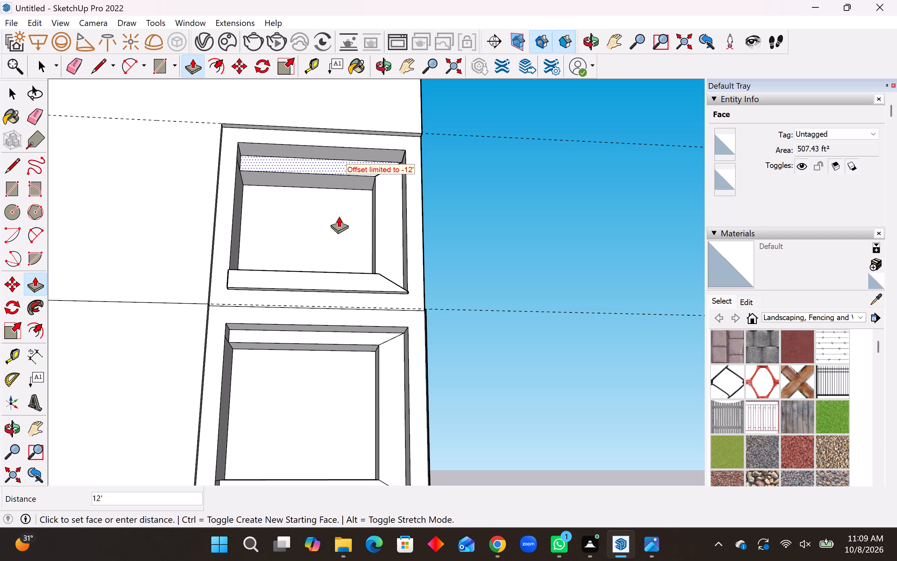
click(328, 334)
scroll(372, 195, down, 1)
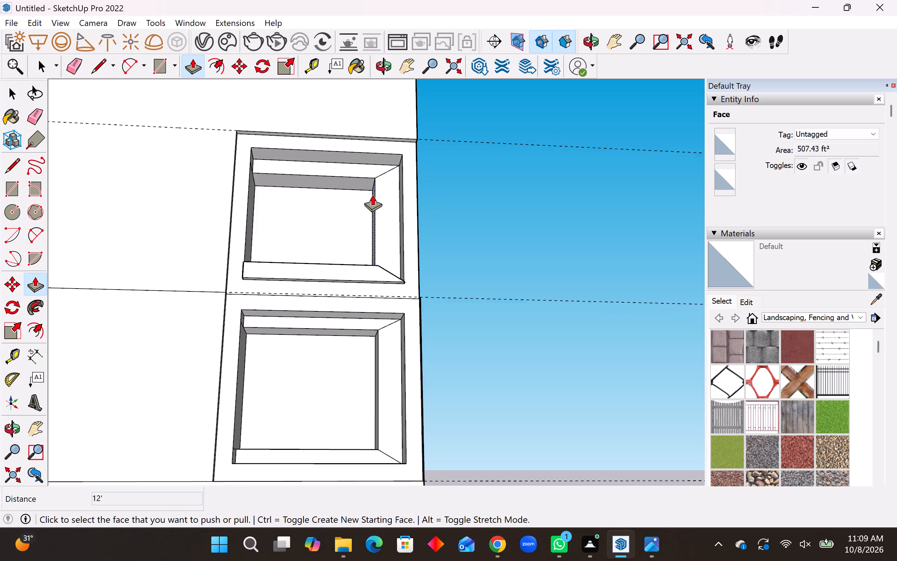
Push the upper opening's bottom band inward until it is level with the opening's recessed side band.
scroll(372, 195, down, 2)
middle_drag(350, 312, 355, 367)
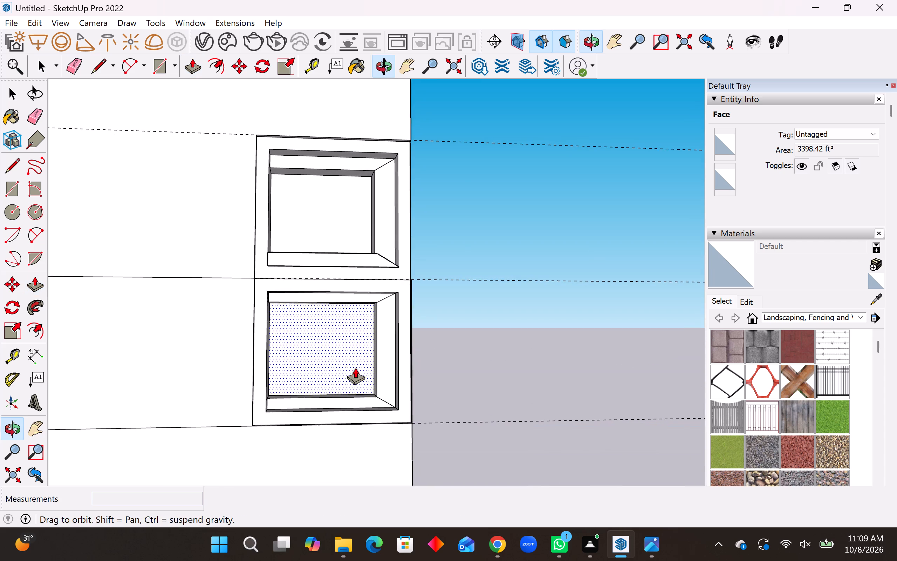
middle_drag(355, 367, 356, 368)
drag(368, 257, 369, 250)
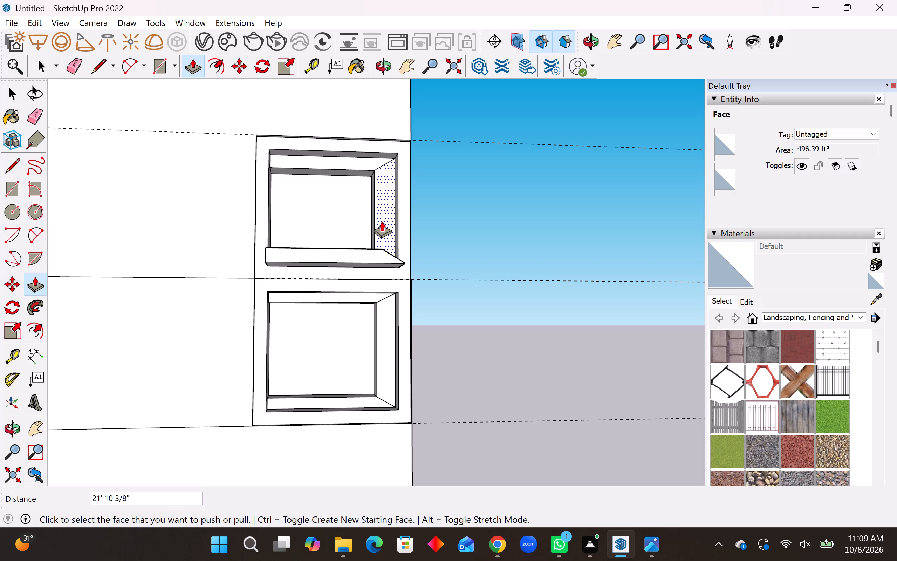
middle_drag(379, 213, 387, 272)
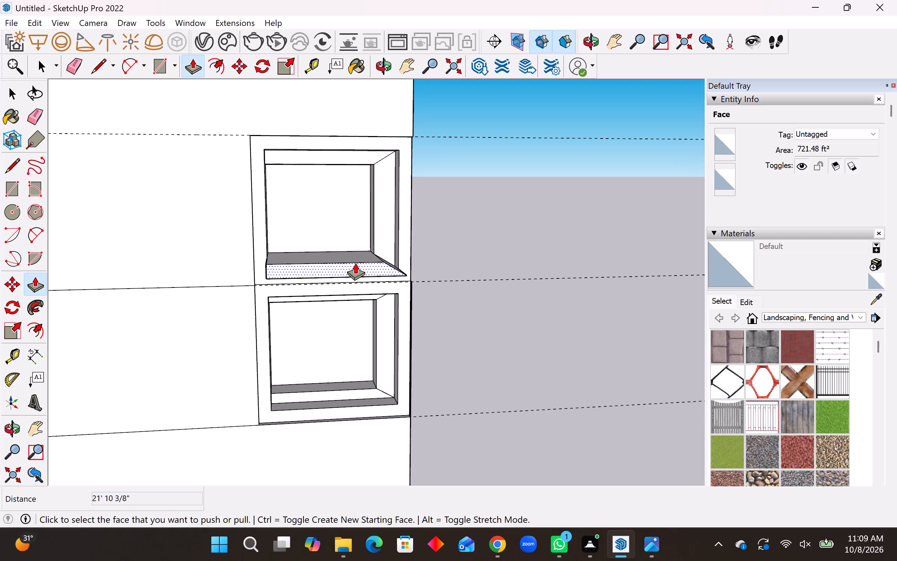
click(355, 263)
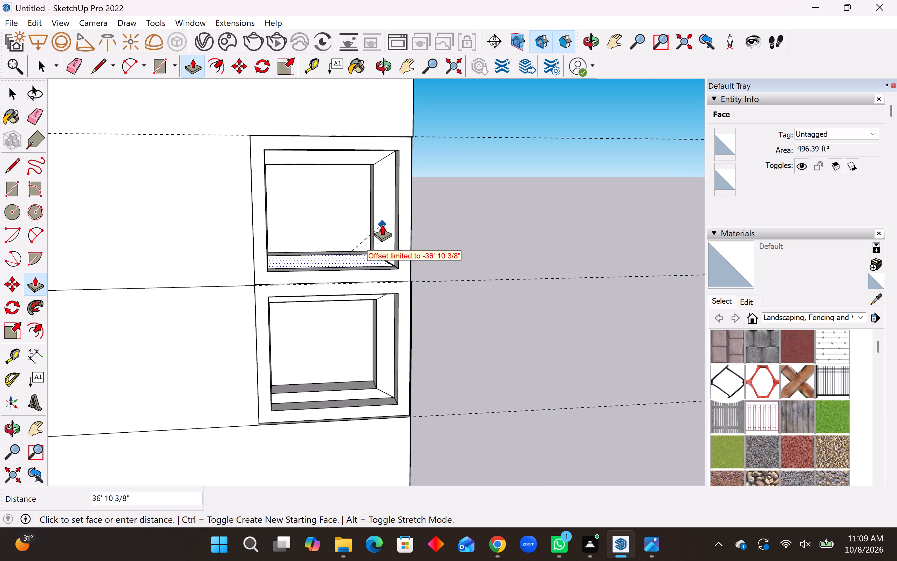
click(382, 224)
Draw a line about 182' 9" long along the guide, from the block's far edge to the upper framed panel's top corner.
scroll(456, 264, down, 4)
middle_drag(454, 259, 381, 256)
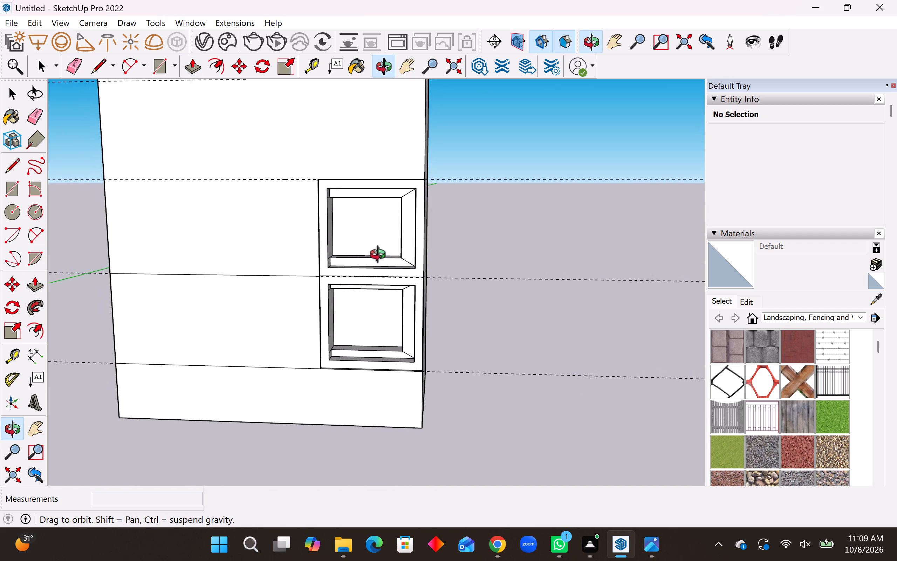
middle_drag(381, 256, 395, 258)
key(space)
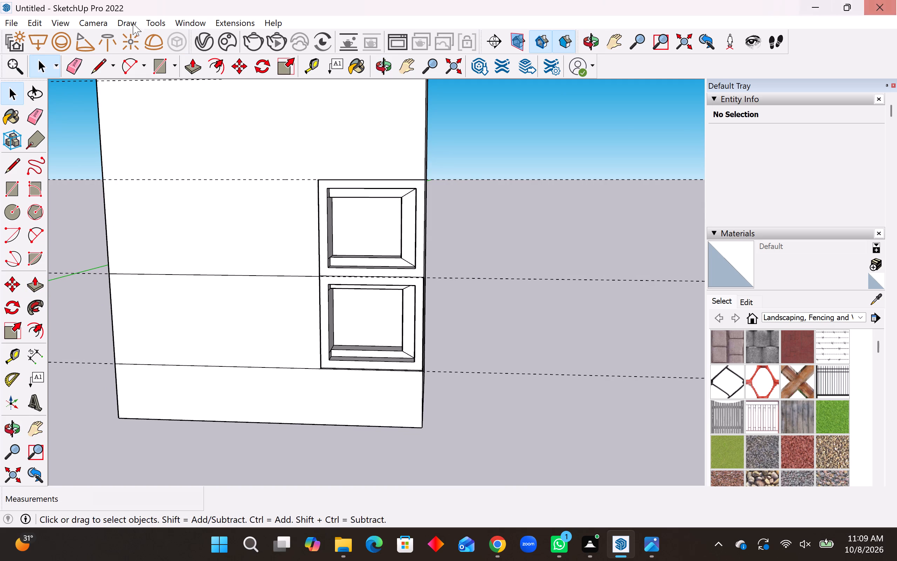
click(9, 168)
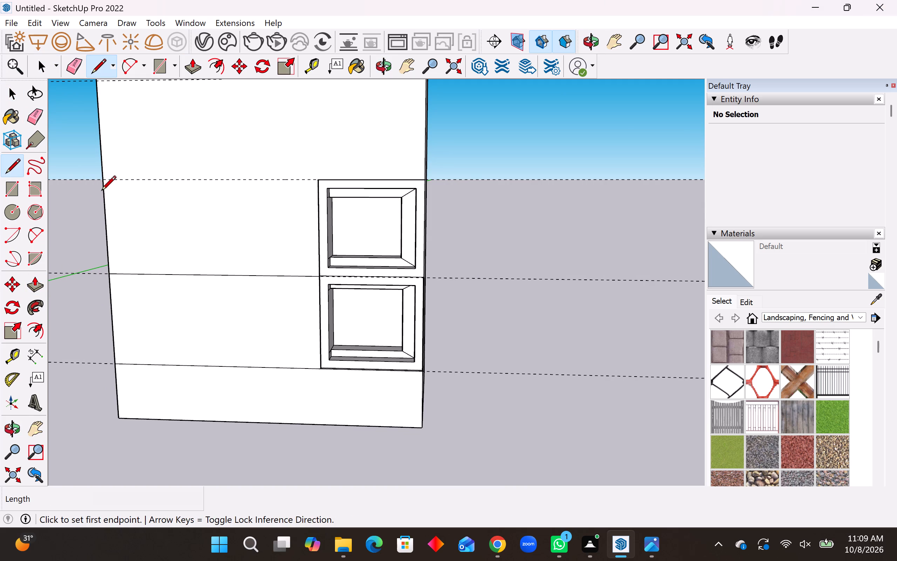
click(104, 181)
click(315, 182)
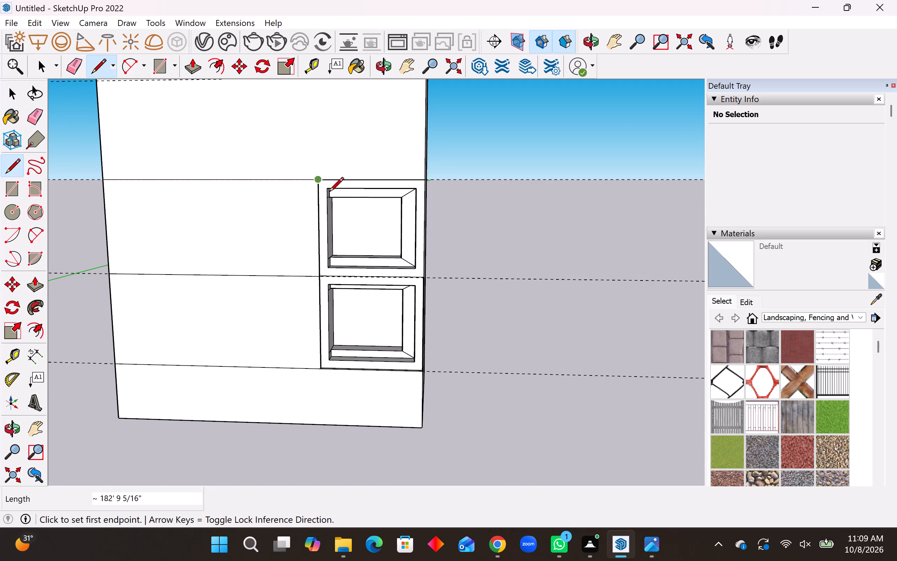
Erase the three horizontal guides along the top, middle and bottom edges of the two framed panels.
click(34, 118)
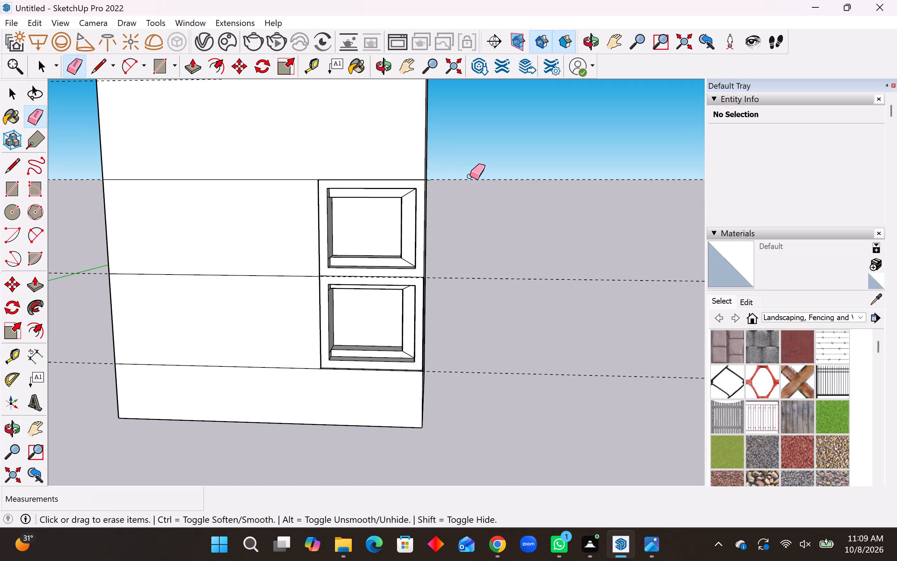
drag(470, 176, 473, 283)
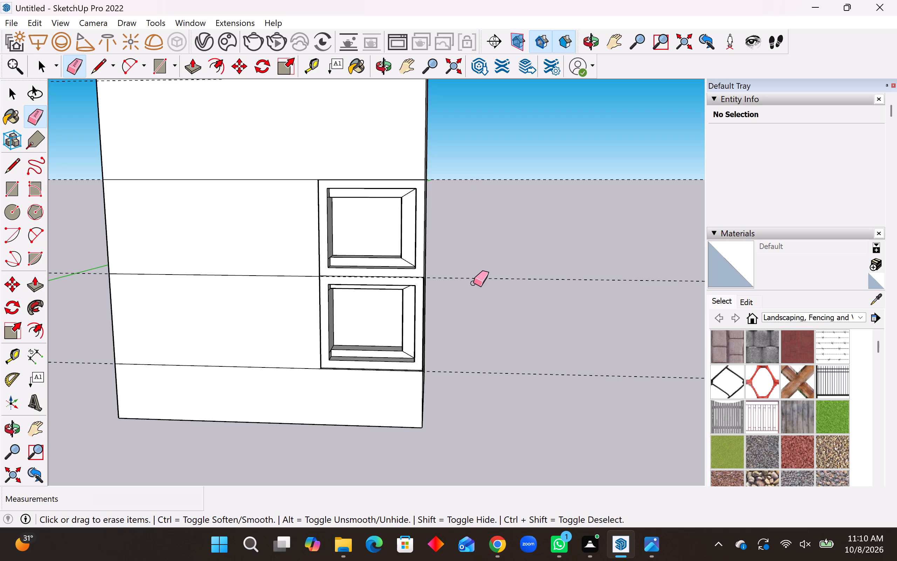
drag(473, 283, 466, 373)
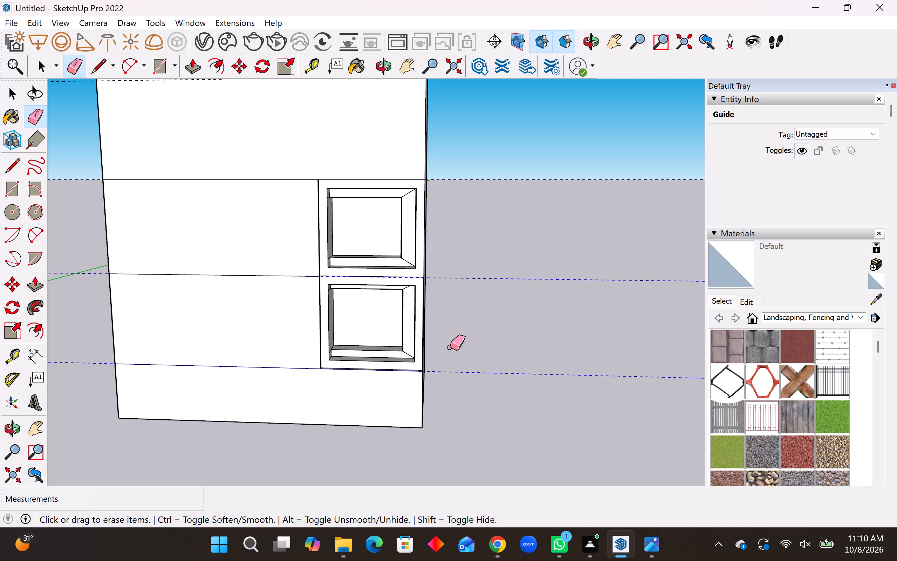
drag(478, 171, 478, 182)
Place guides 7' inside the upper wide panel's outer vertical edge and its top edge.
scroll(406, 287, down, 5)
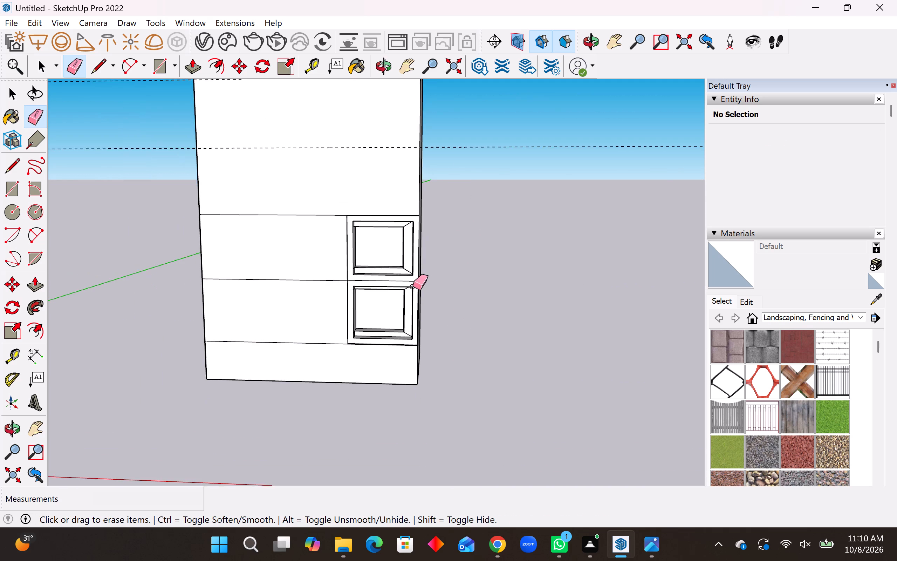
scroll(413, 286, down, 2)
middle_drag(386, 268, 436, 219)
scroll(407, 285, up, 4)
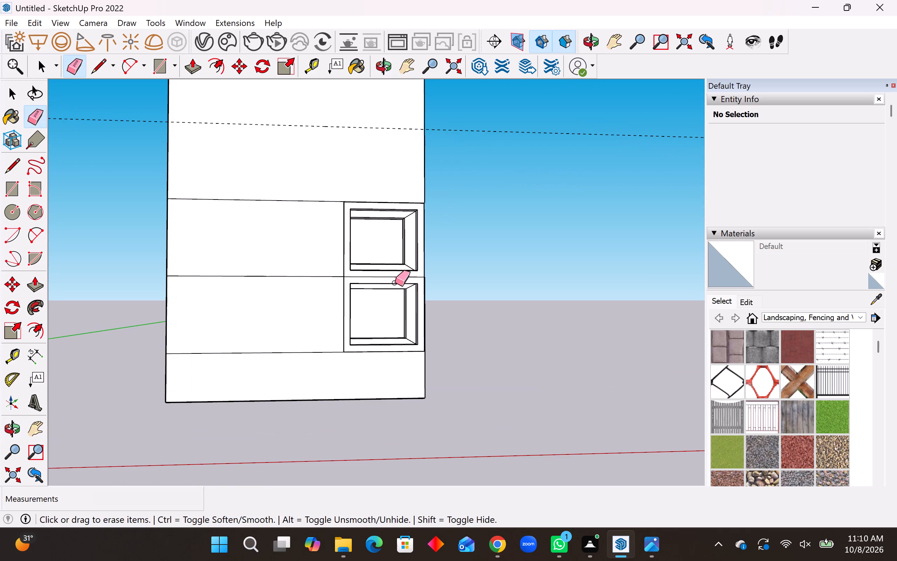
middle_drag(379, 275, 339, 270)
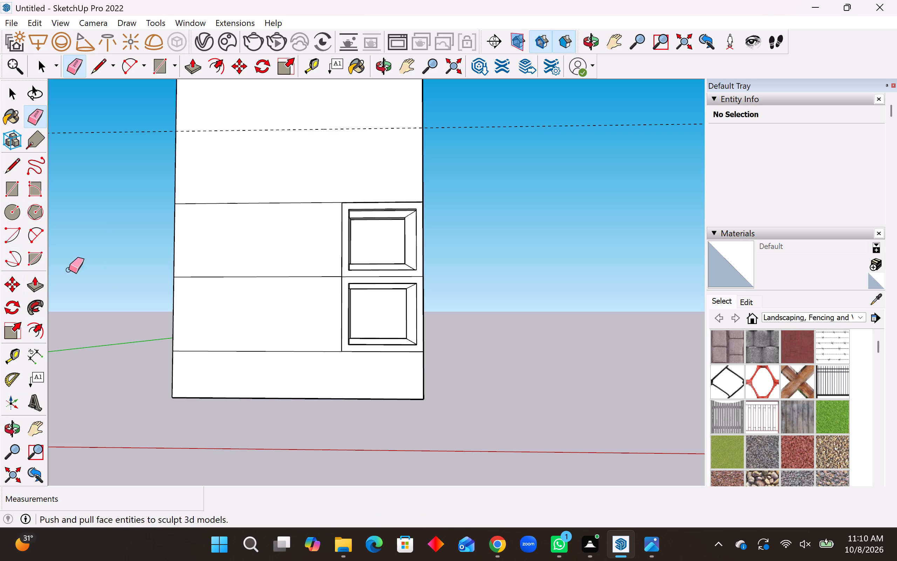
click(11, 361)
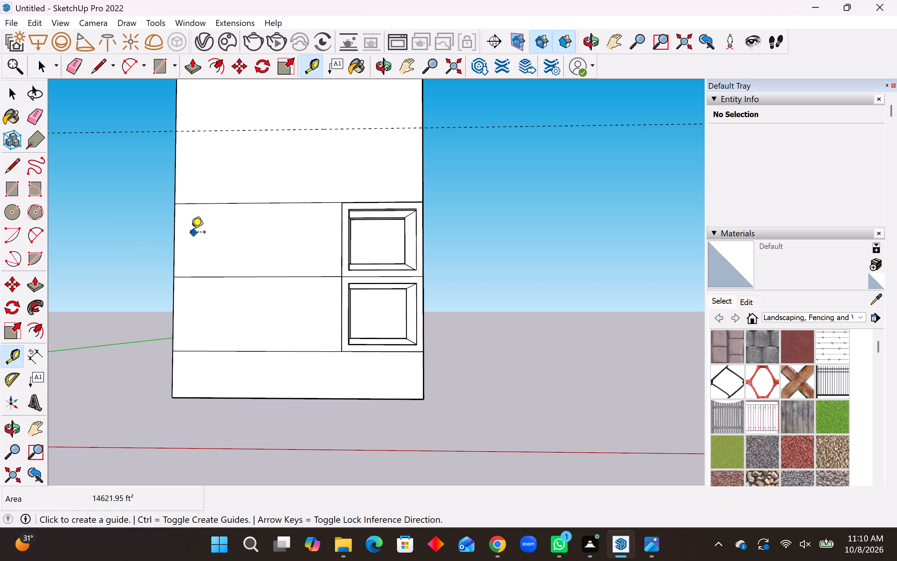
drag(177, 237, 181, 237)
text(7')
key(Return)
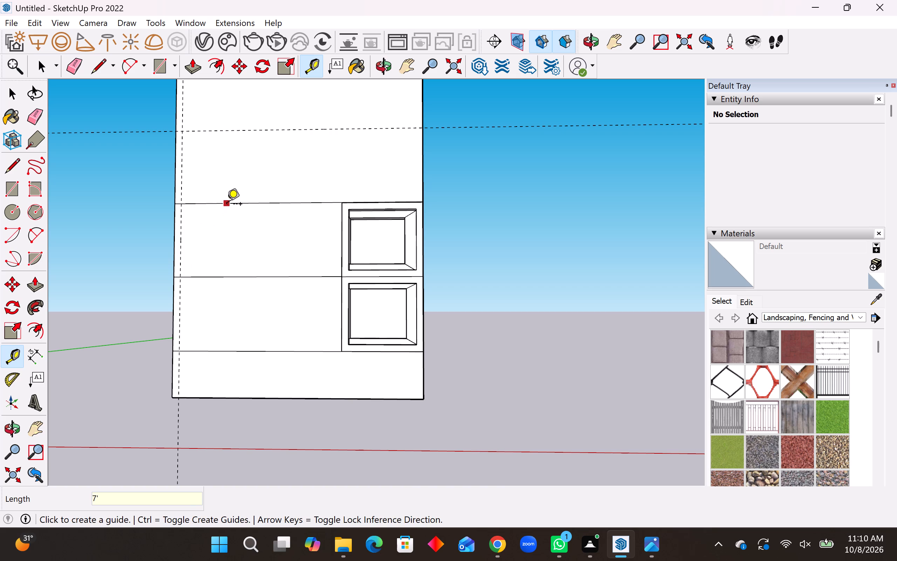
click(227, 205)
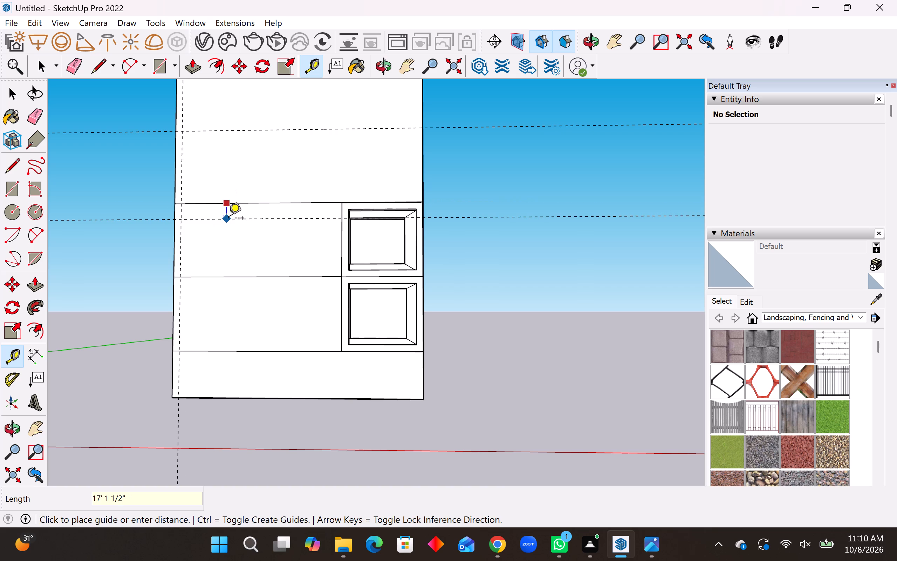
text(7')
key(Return)
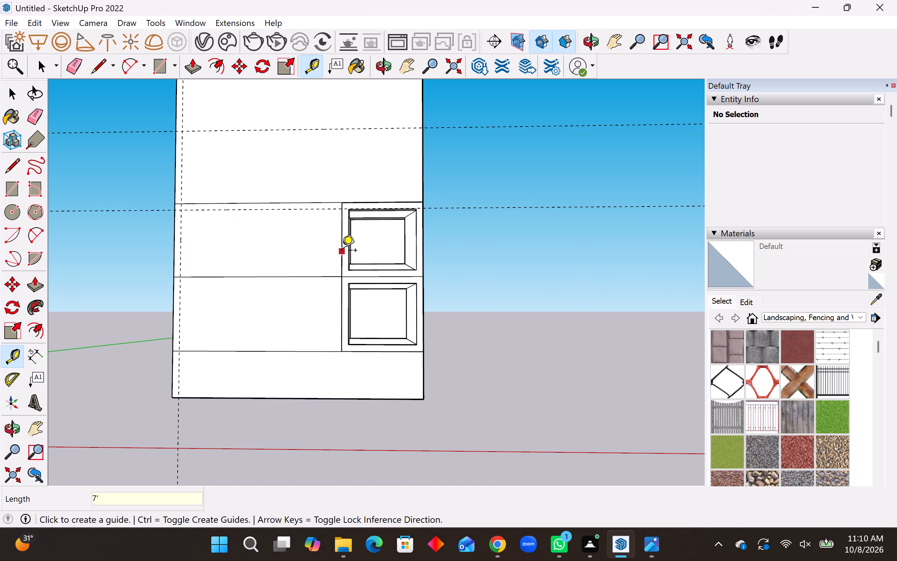
Place guides 7' inside the upper wide panel's vertical edge beside the framed opening and its bottom edge.
click(342, 251)
key(7)
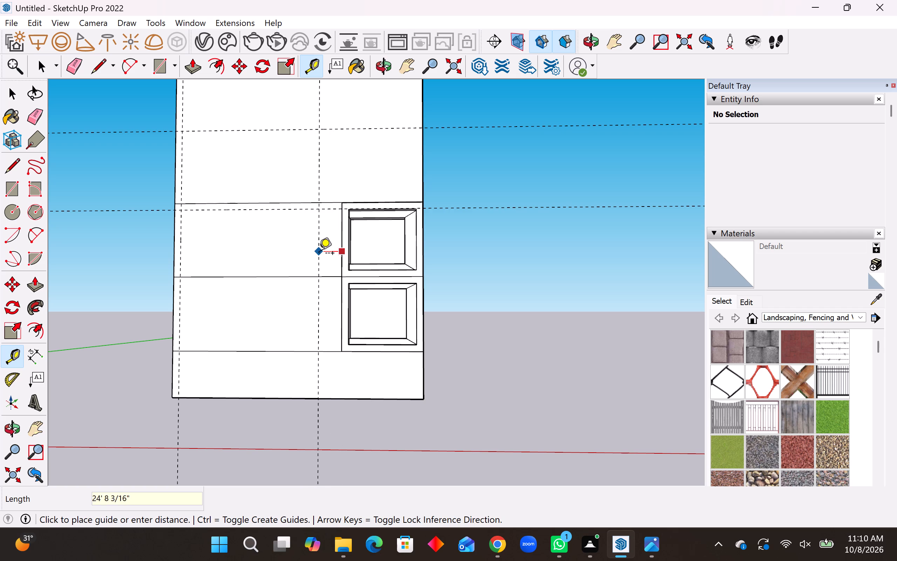
text(7')
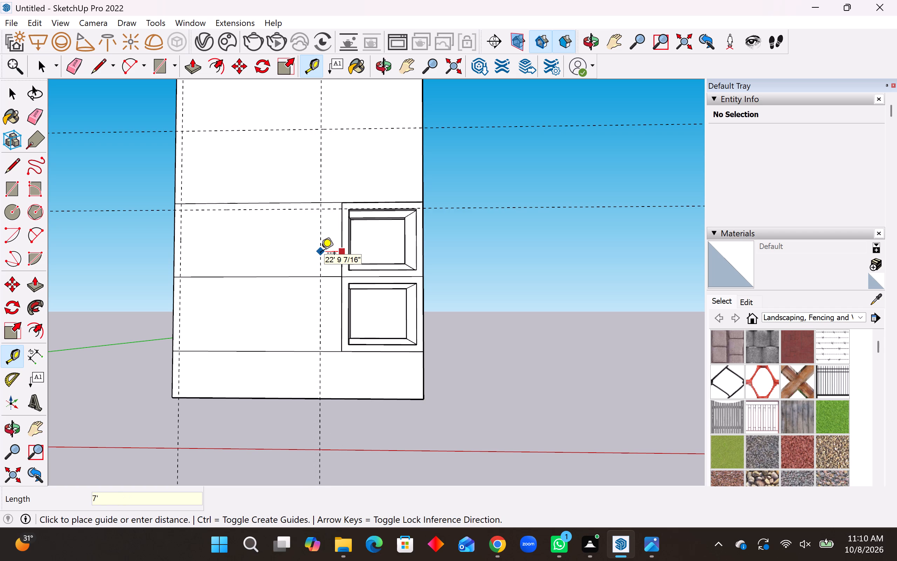
key(Return)
click(292, 280)
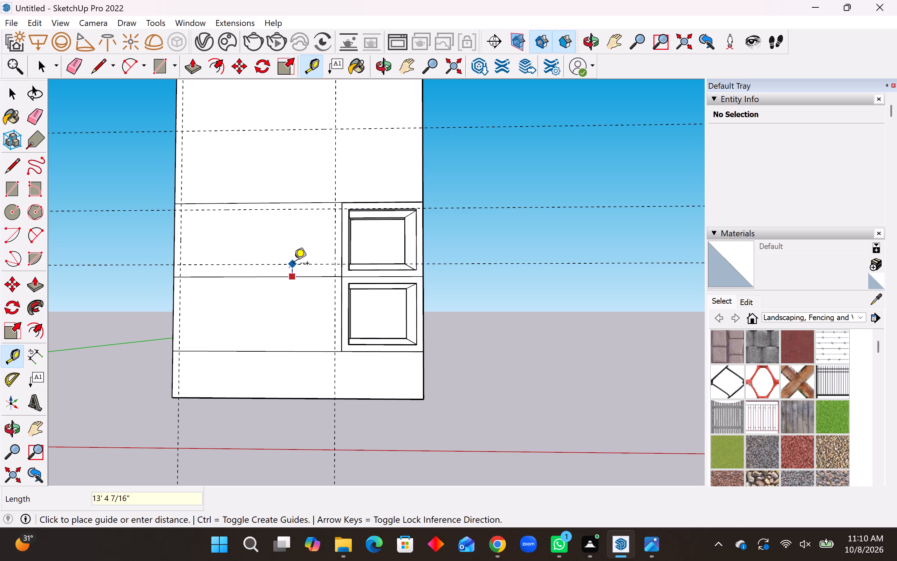
text(7')
key(Return)
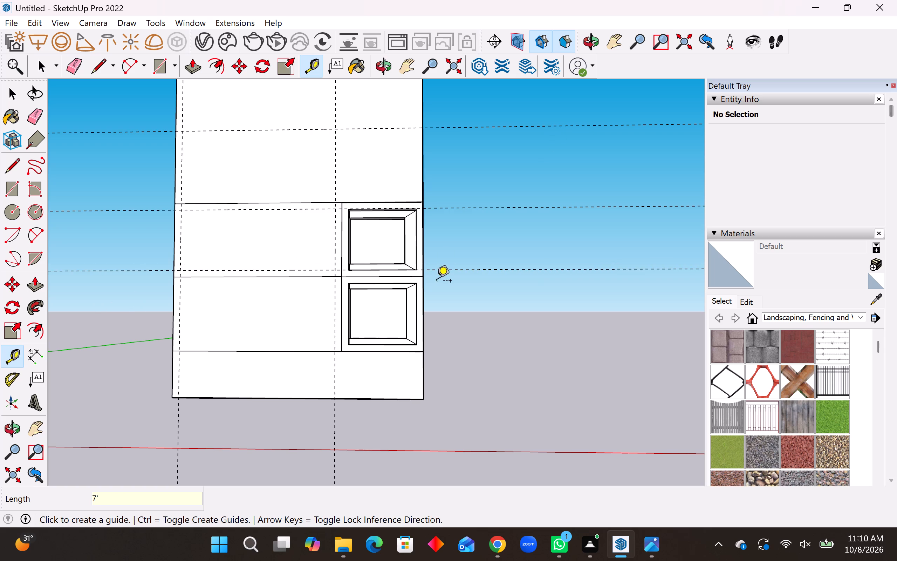
Draw a rectangle about 168' 9" by 66' between the four guide intersections on the upper wide panel.
click(9, 192)
click(182, 212)
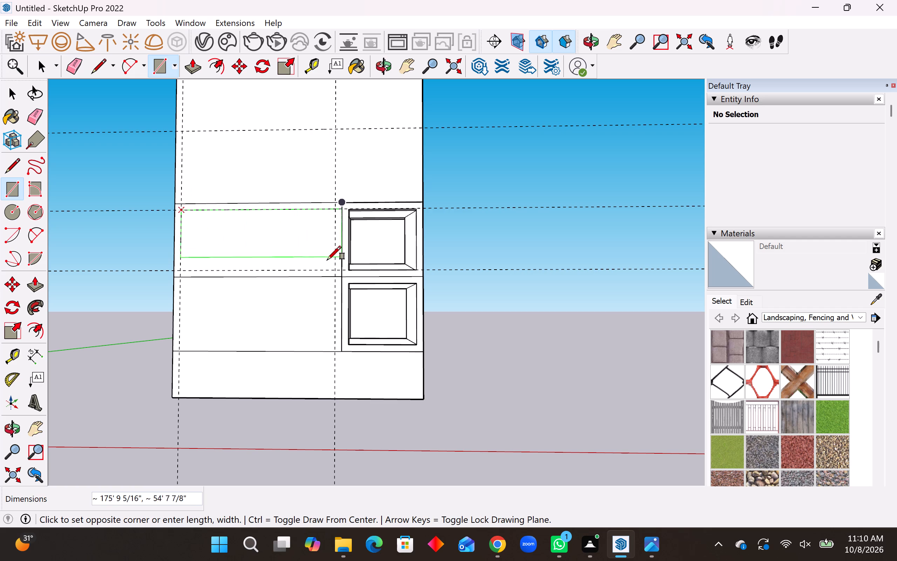
click(333, 271)
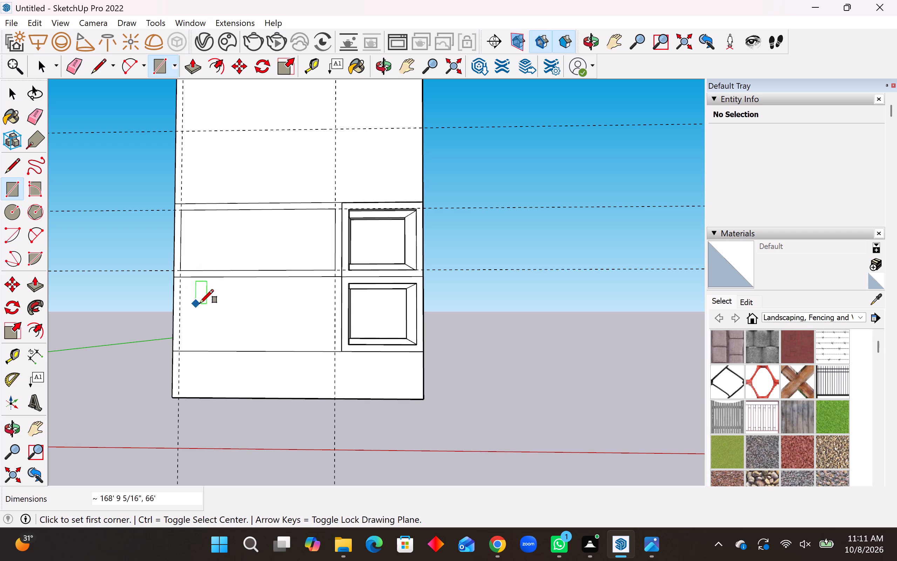
Place a guide 7' below the lower wide panel's top edge and start another guide from its bottom edge.
click(14, 187)
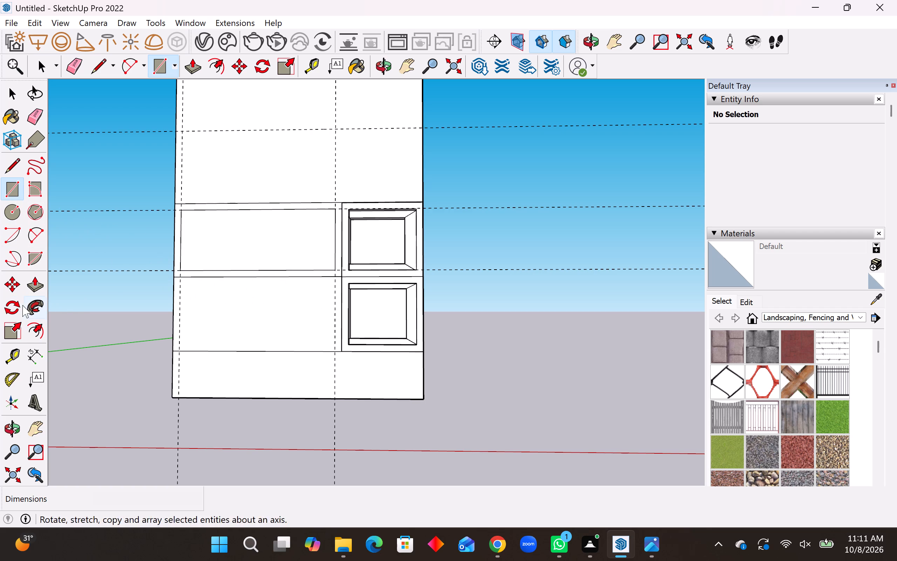
click(12, 360)
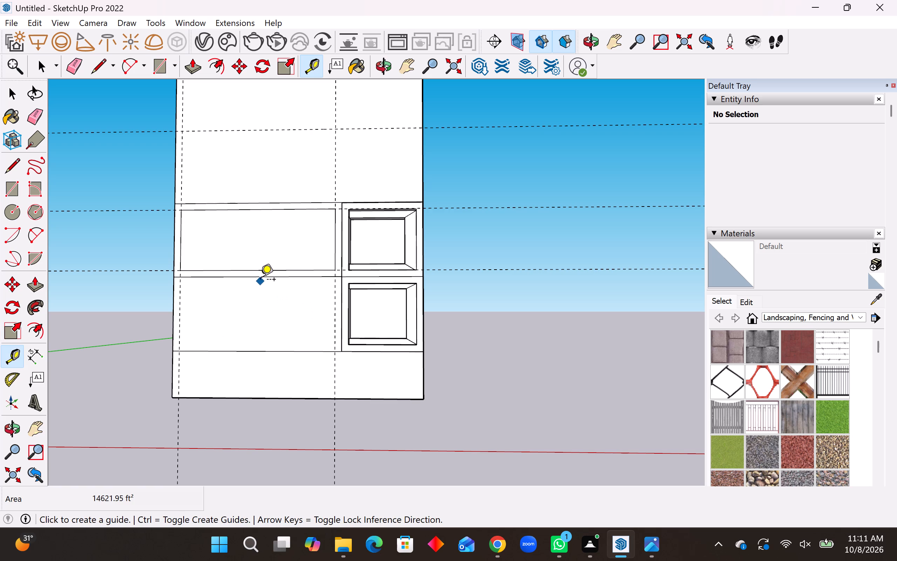
click(260, 280)
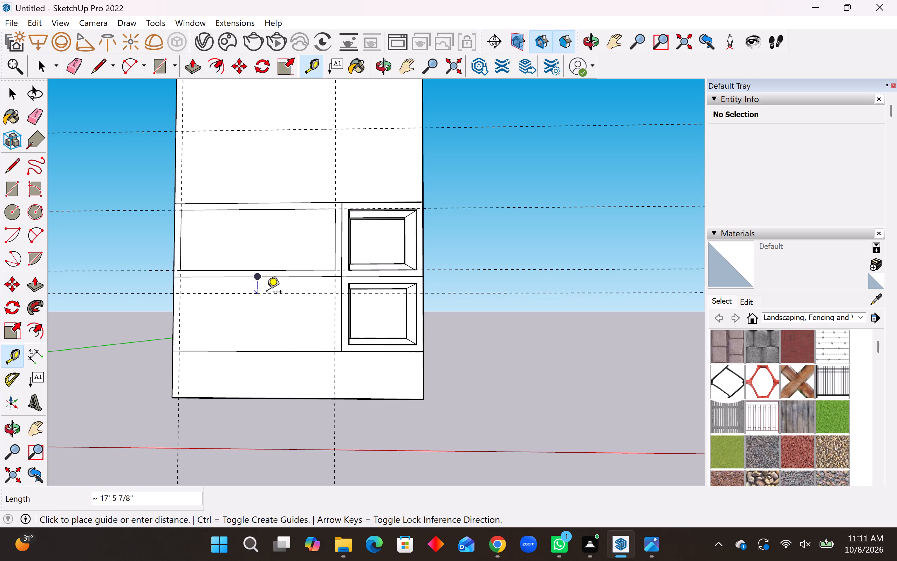
text(7')
key(Return)
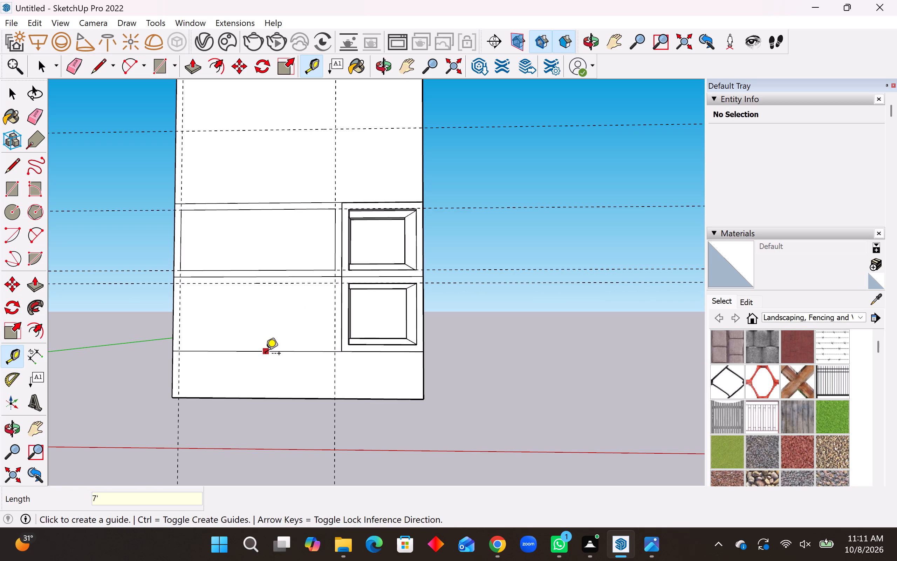
click(265, 354)
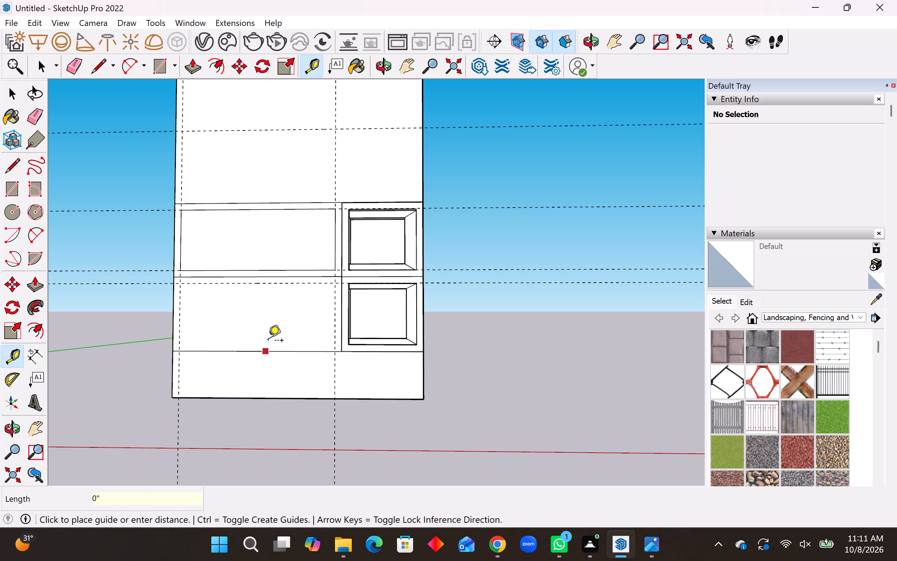
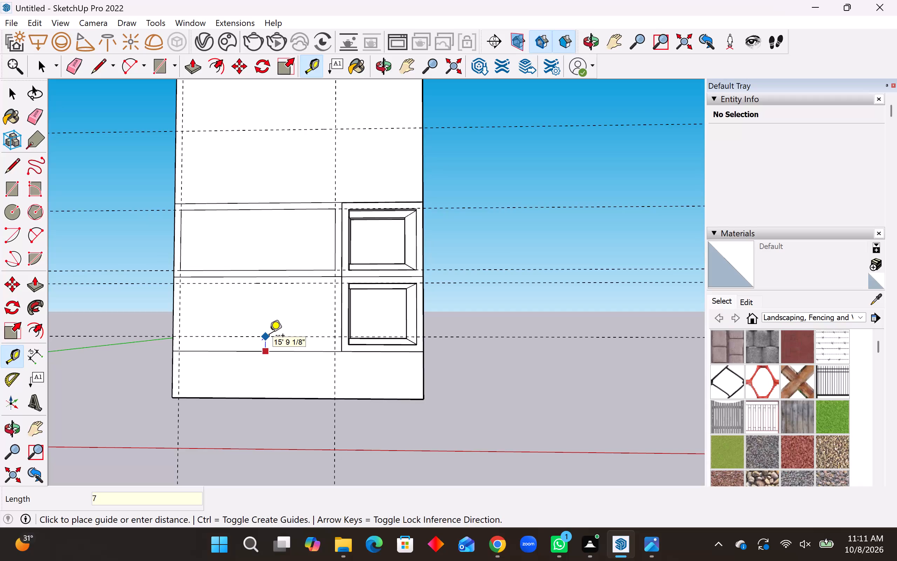
Finish the guide 7' above the lower wide panel's bottom edge and draw a rectangle about 168' 9" by 66' between the guides.
key(Return)
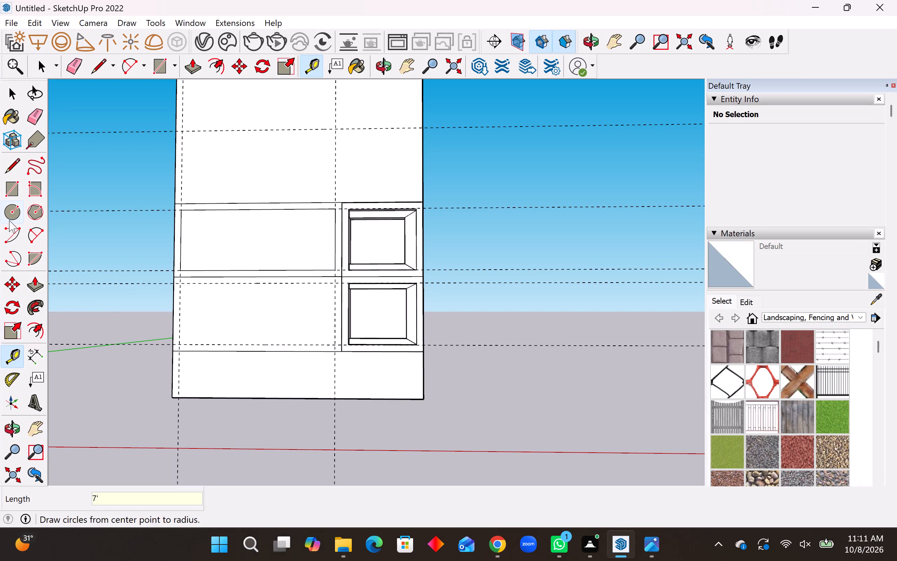
click(8, 195)
click(180, 285)
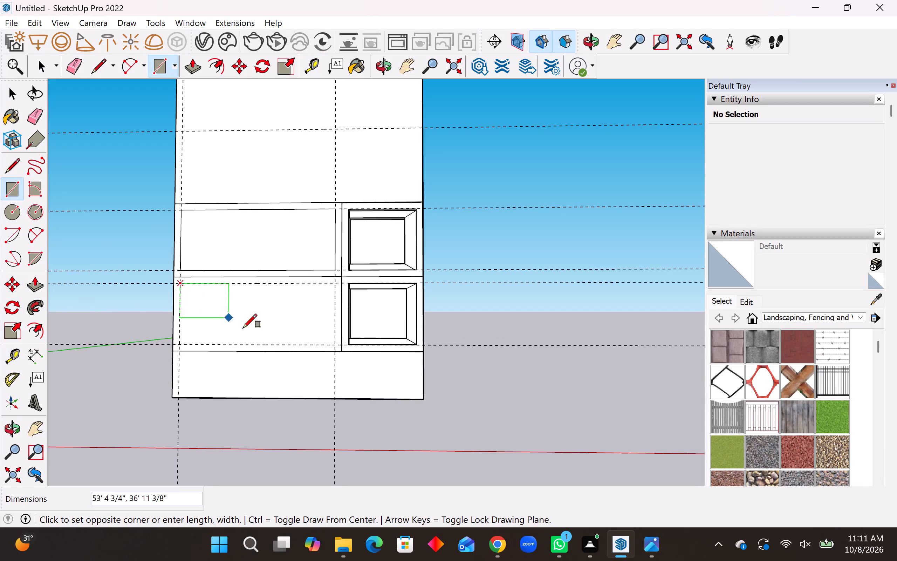
click(335, 346)
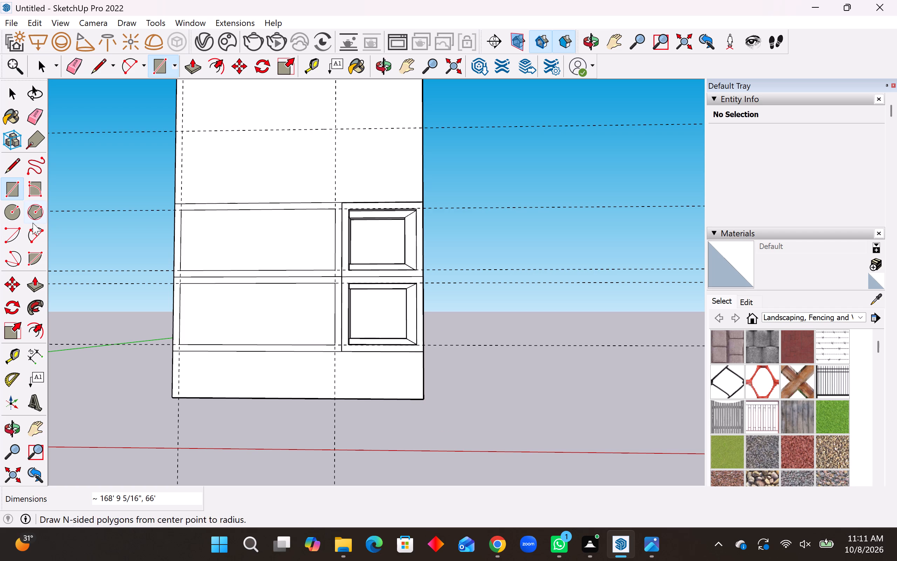
Erase the four horizontal and two vertical guides crossing the two wide panels.
click(32, 114)
drag(125, 209, 122, 227)
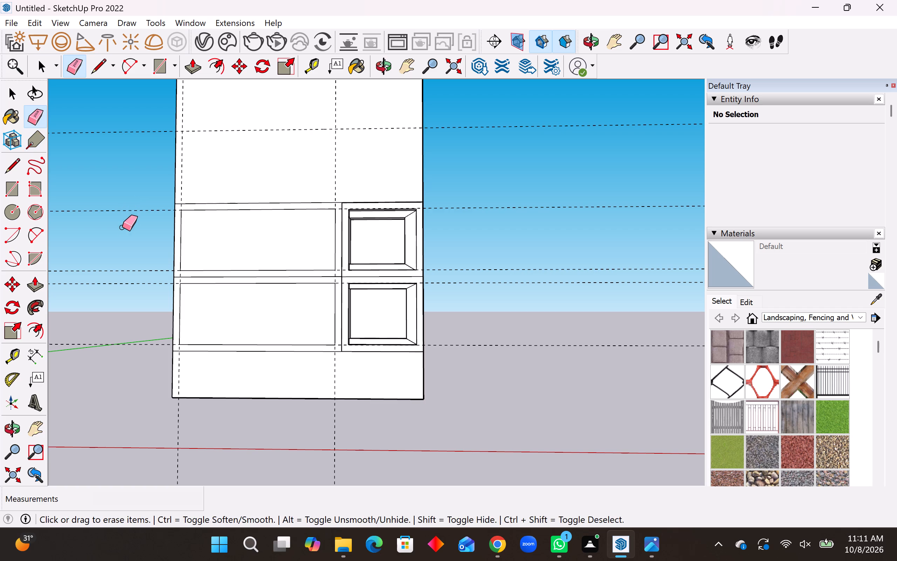
drag(122, 227, 174, 446)
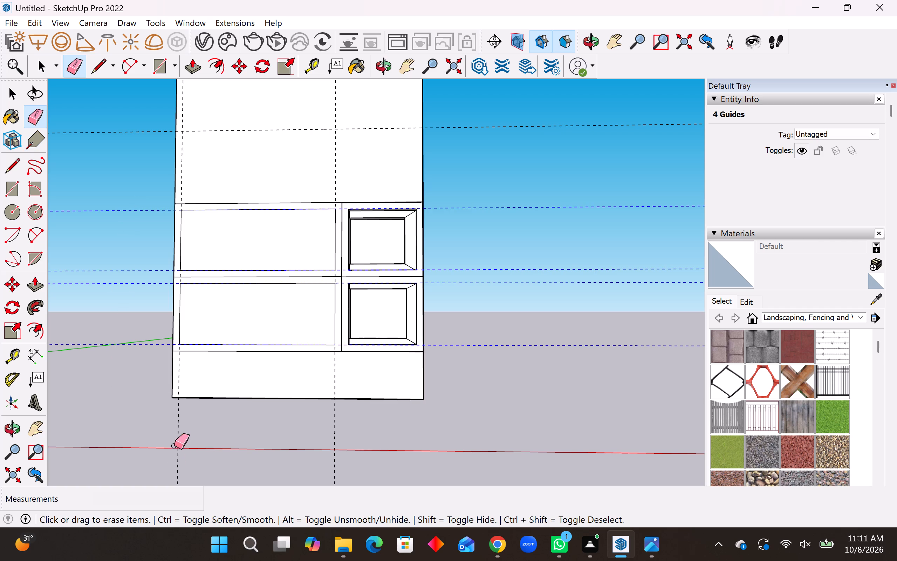
drag(174, 446, 341, 439)
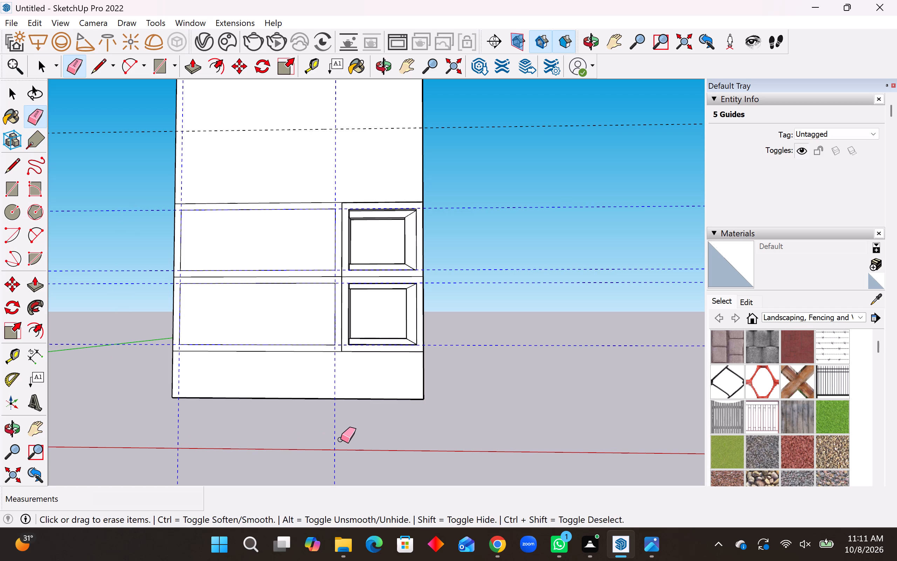
drag(341, 439, 341, 436)
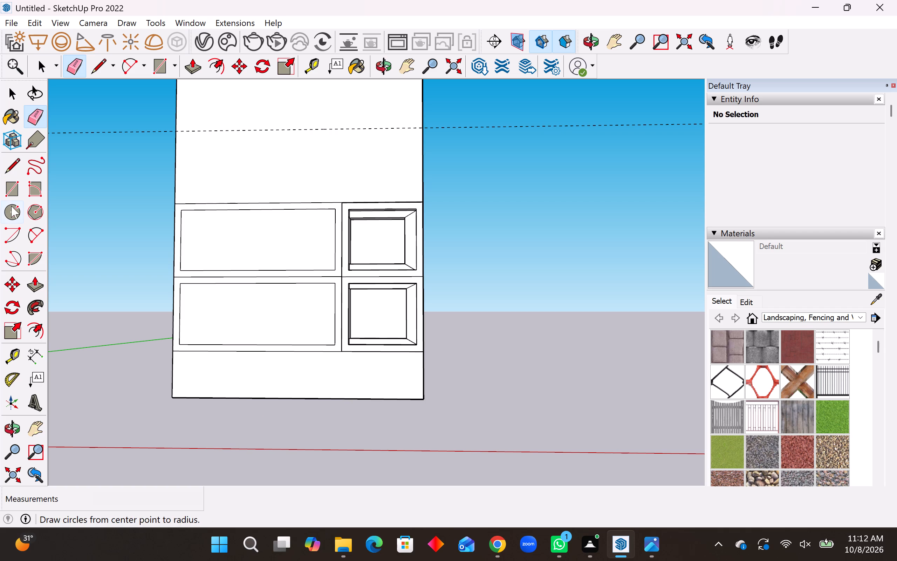
Draw an inner outline about 155' 6" by 51' inside the upper wide rectangle, starting and ending on its vertical edge beside the framed opening.
click(11, 172)
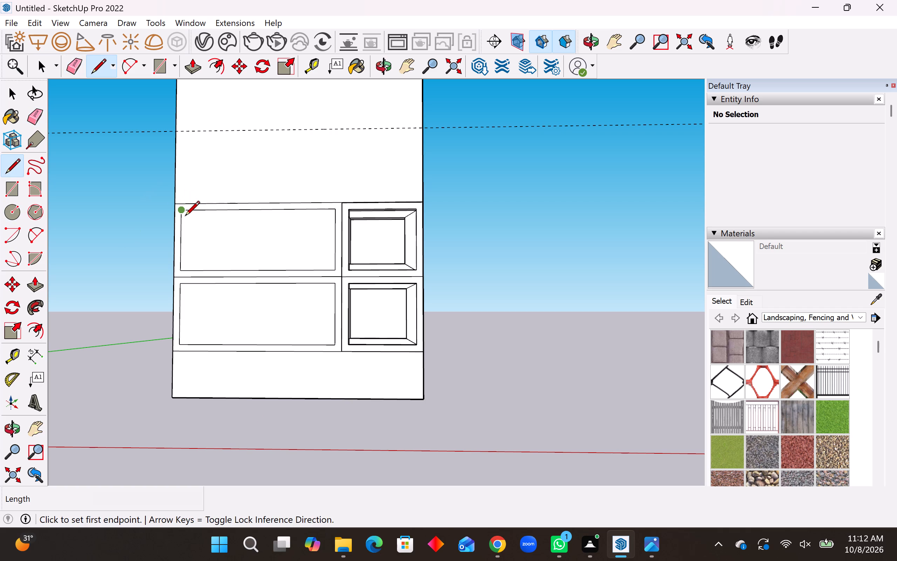
click(185, 217)
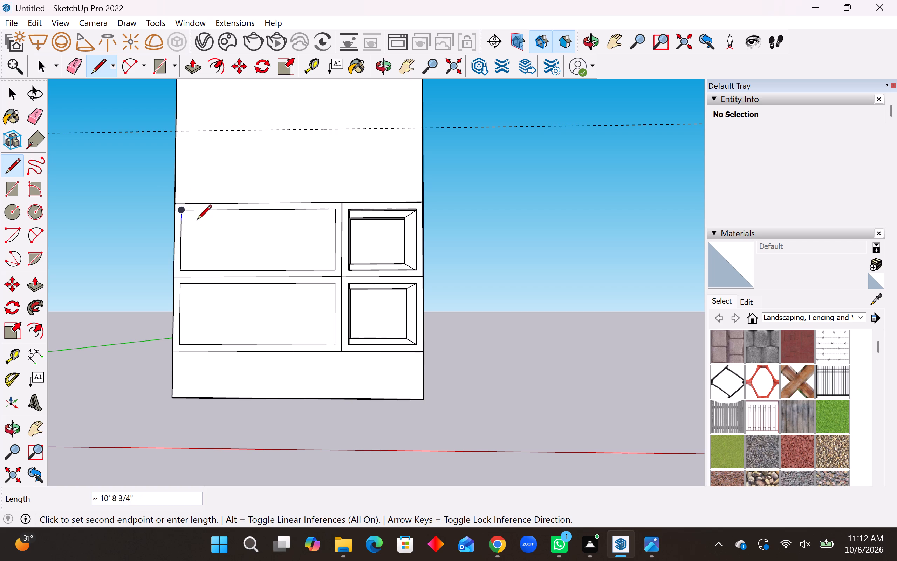
key(Escape)
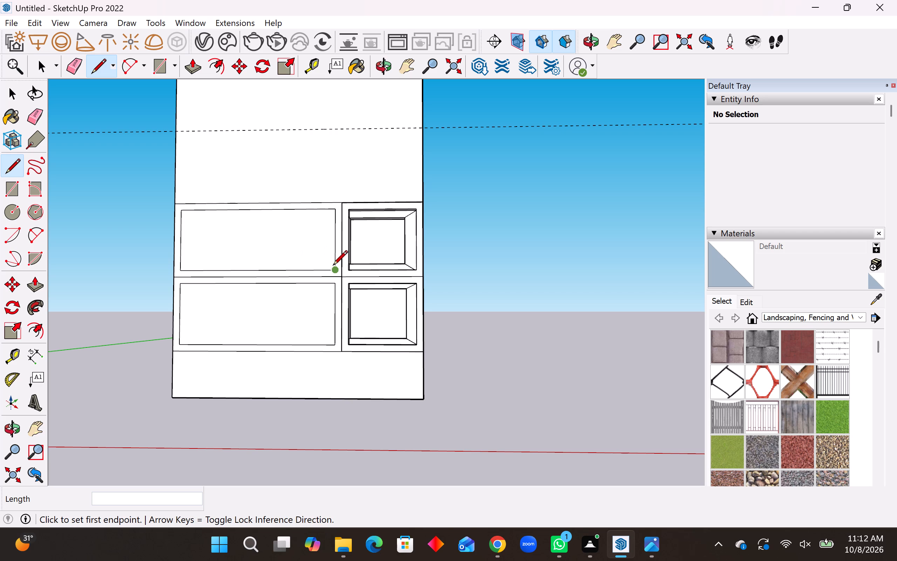
scroll(330, 261, up, 8)
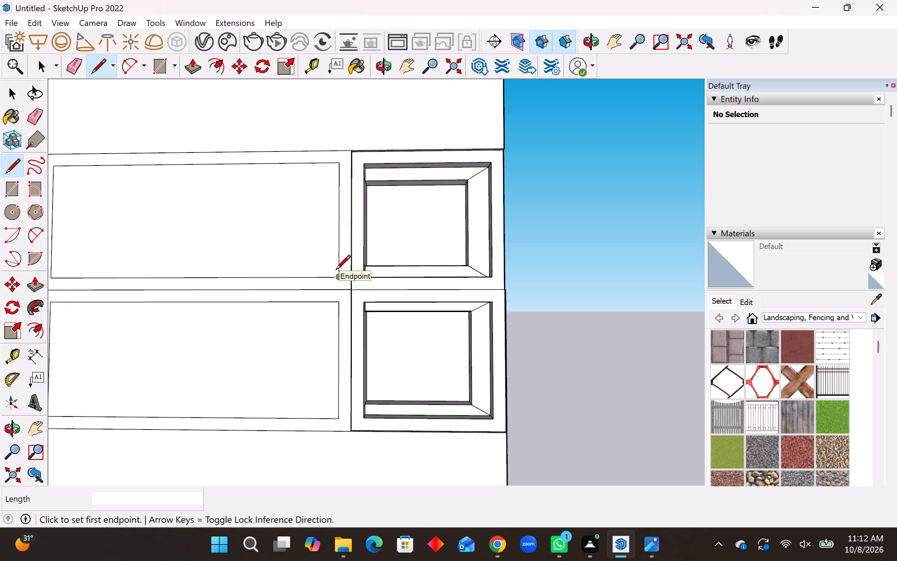
scroll(336, 271, up, 1)
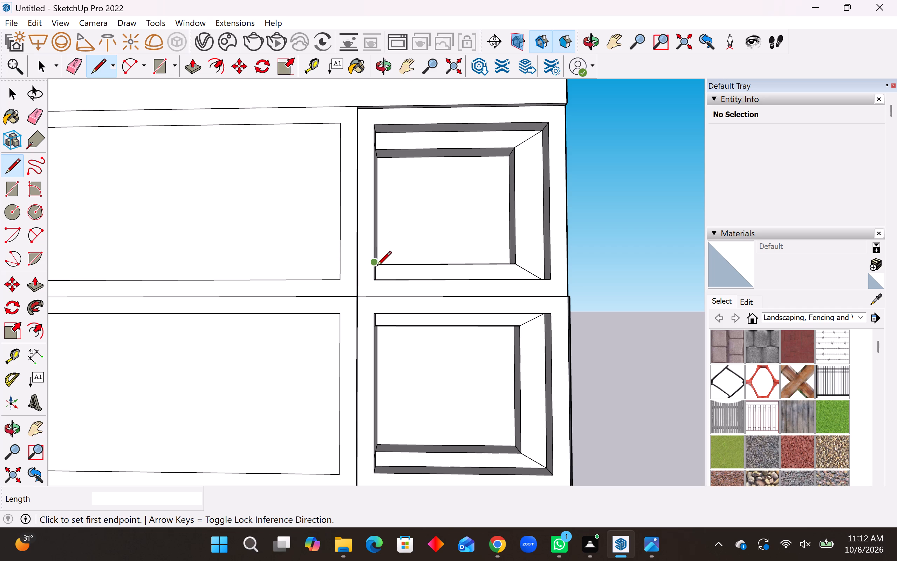
click(338, 264)
scroll(395, 261, down, 7)
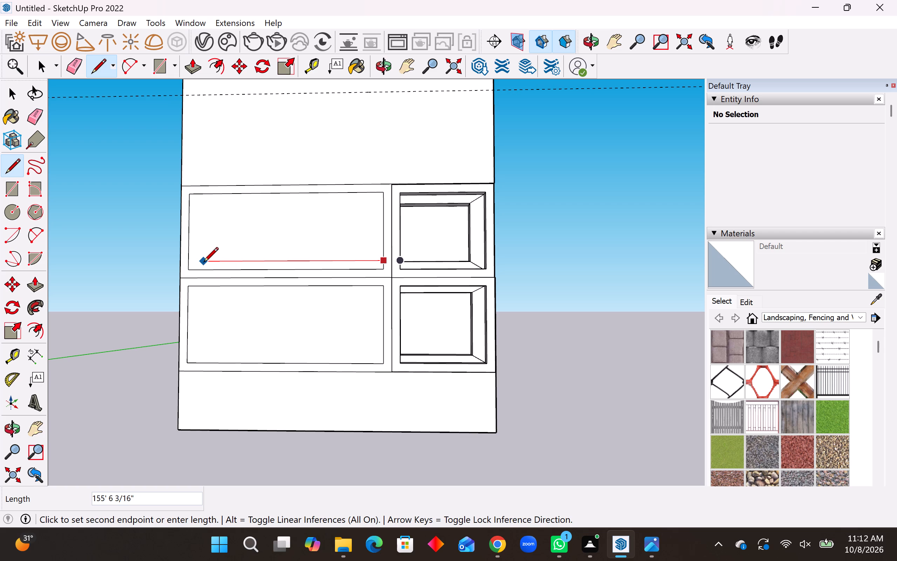
click(204, 263)
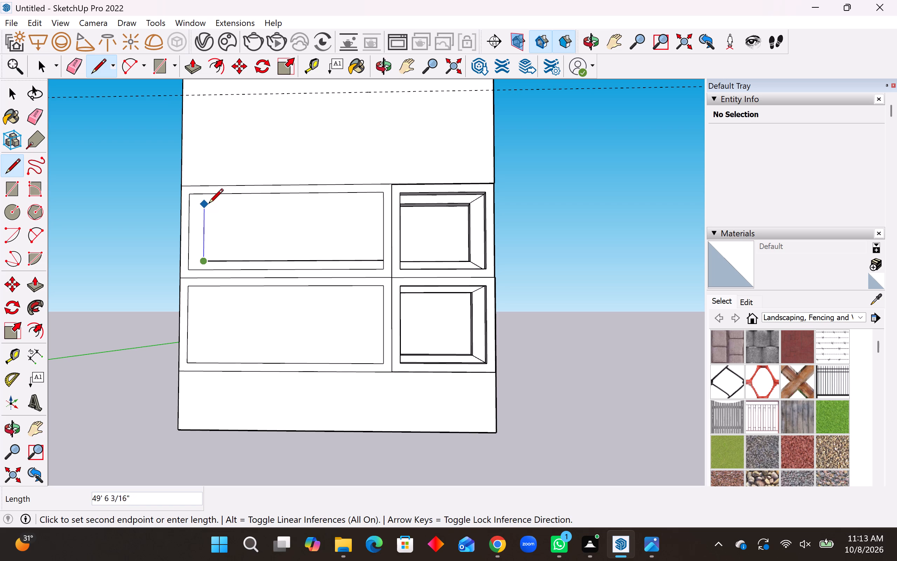
click(208, 203)
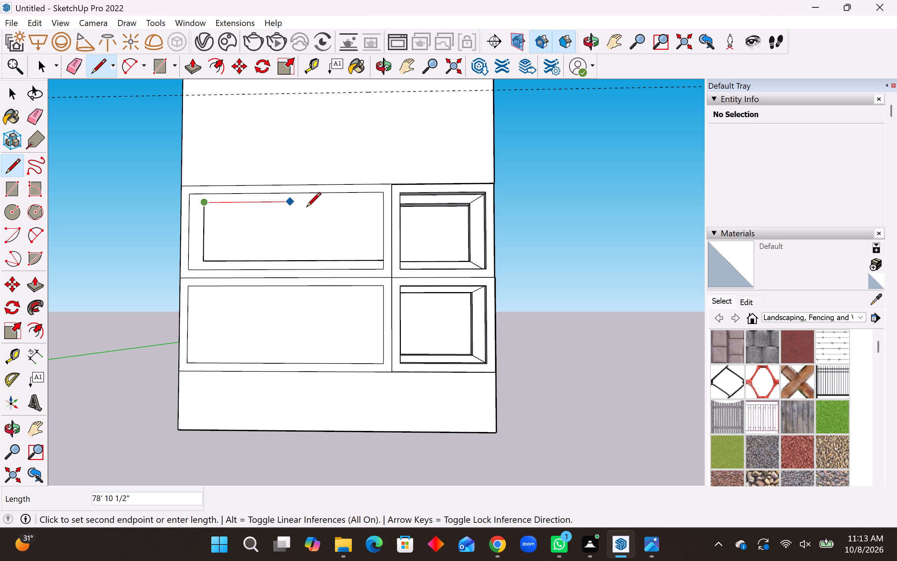
click(384, 207)
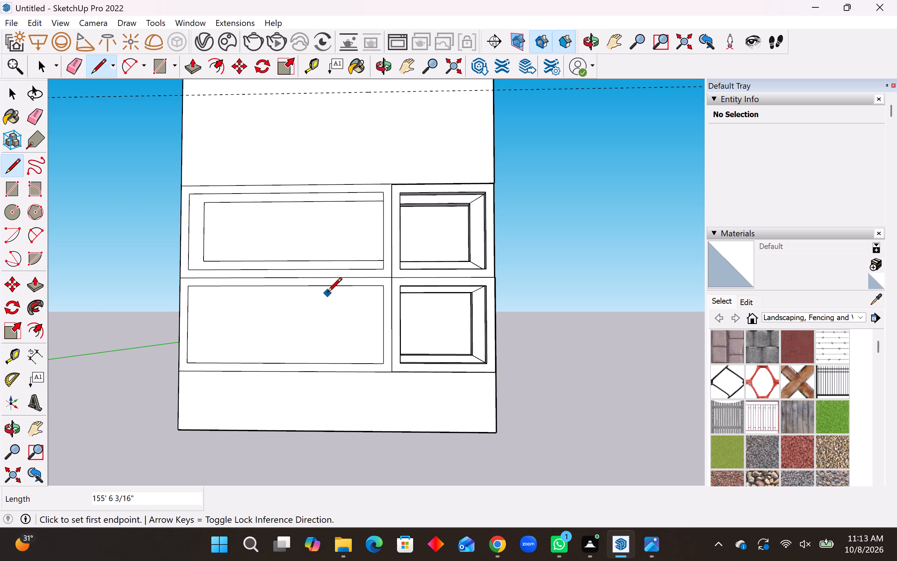
Draw two diagonals of about 15' joining the inner outline's outer-side corners to the upper wide rectangle's corners.
click(188, 195)
click(206, 207)
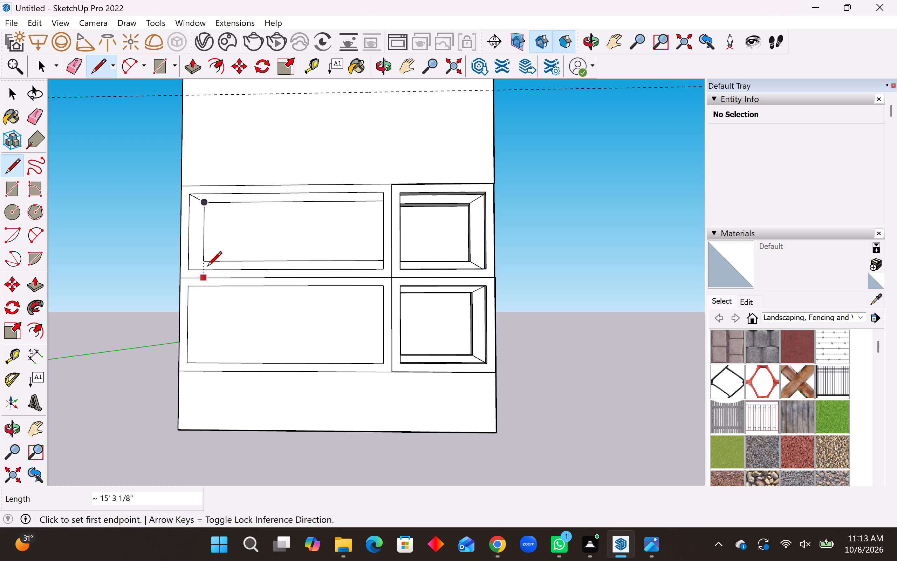
click(205, 261)
click(189, 269)
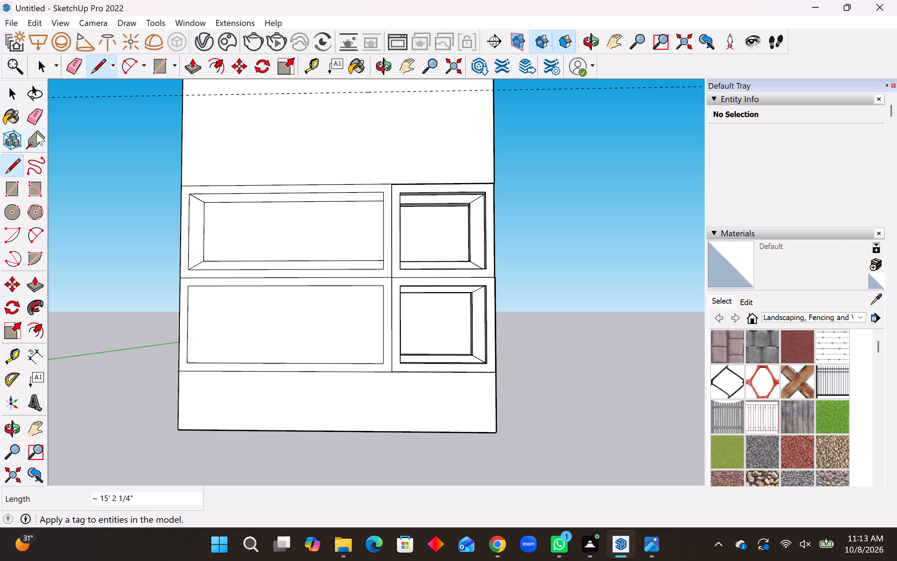
Push the outer side strip of the upper wide panel's frame in 5'.
click(31, 283)
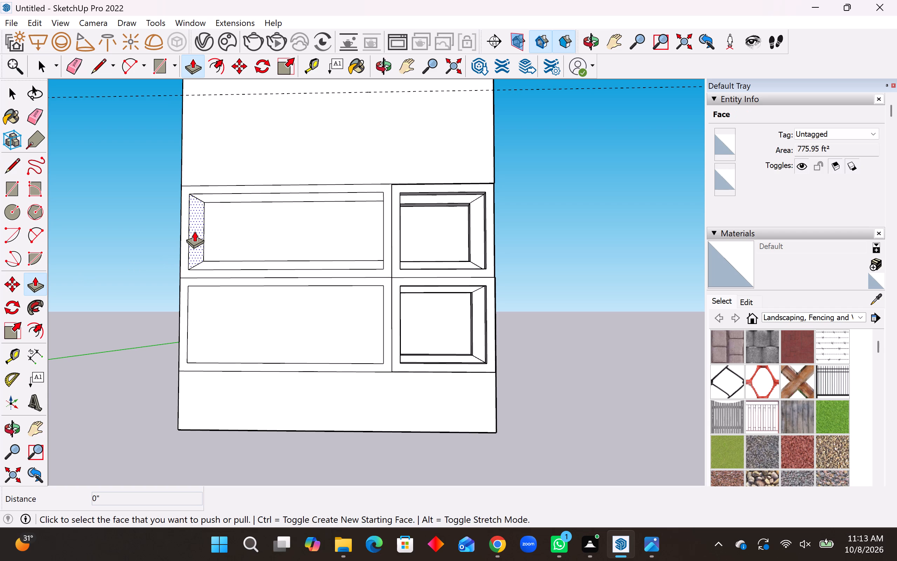
click(194, 231)
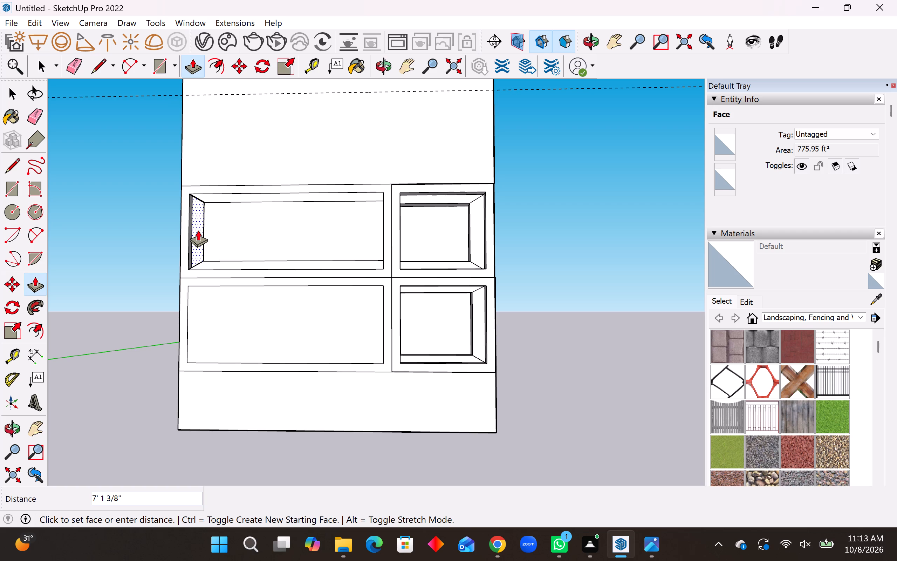
text(5')
key(Return)
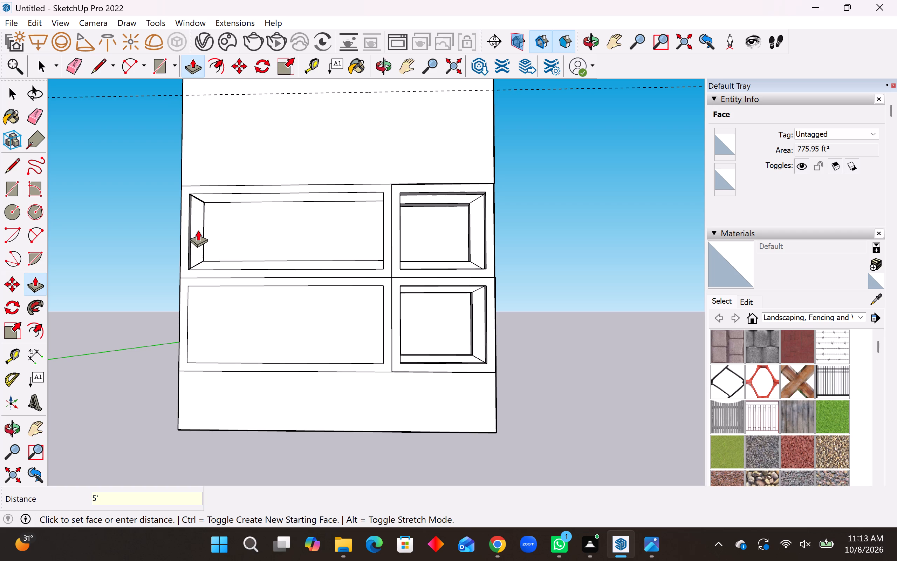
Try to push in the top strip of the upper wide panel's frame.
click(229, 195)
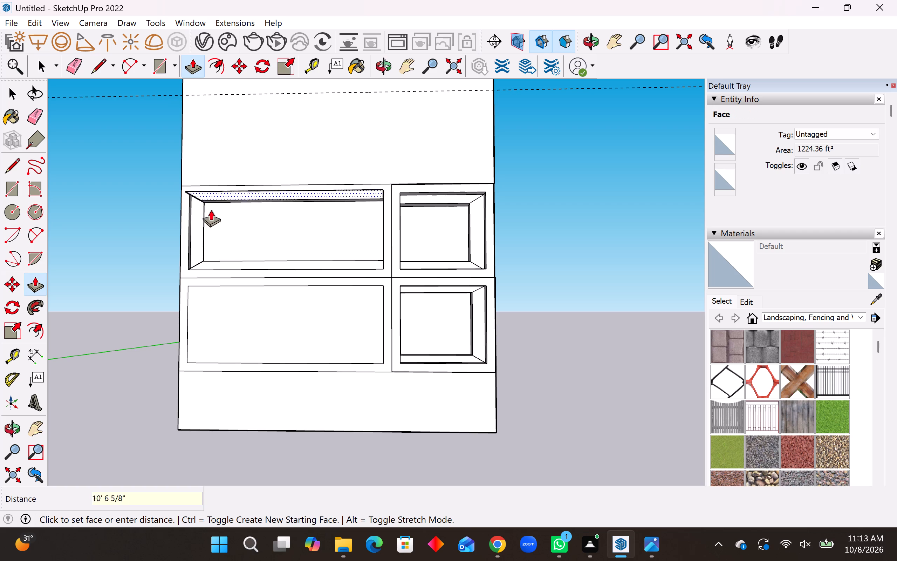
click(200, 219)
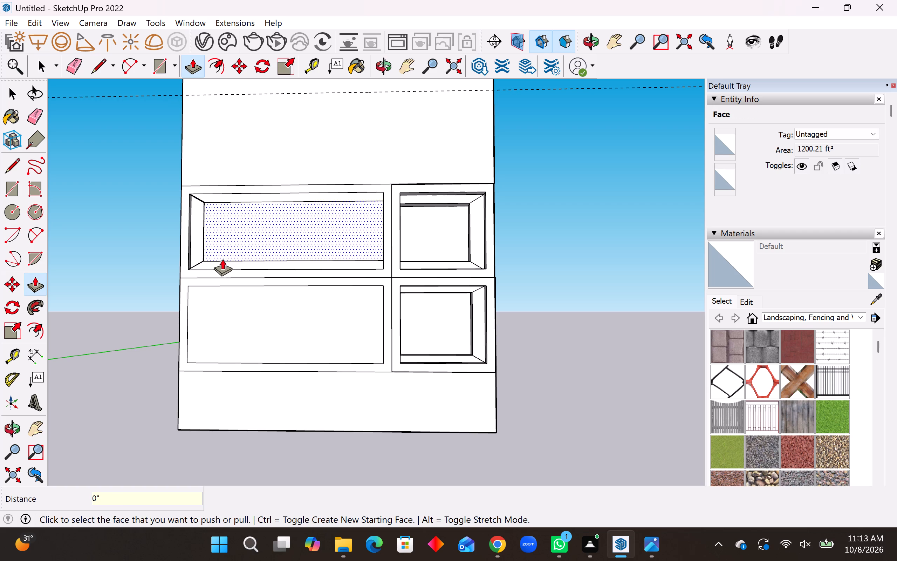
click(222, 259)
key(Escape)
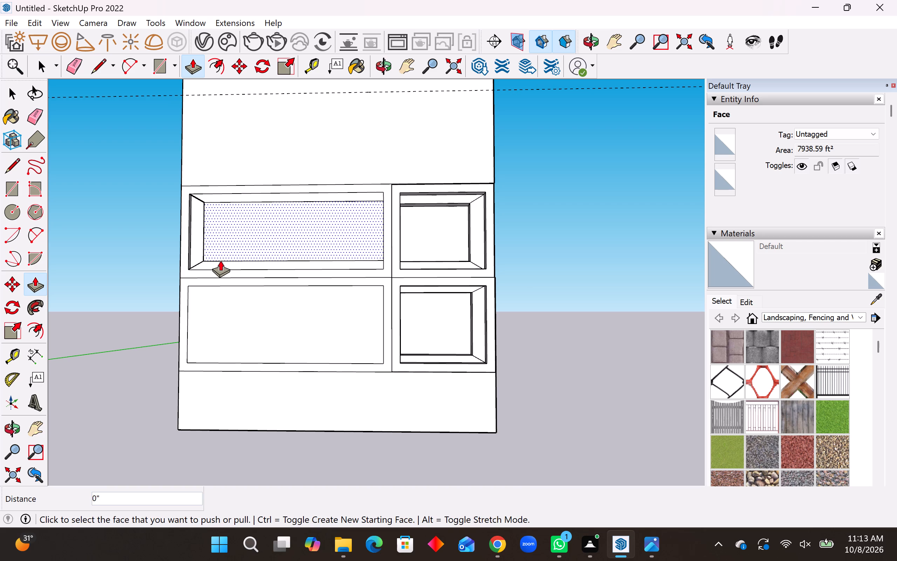
Push the bottom and top strips of the upper wide panel's frame in 5' each, matching the side strip.
middle_drag(218, 261, 225, 306)
scroll(190, 258, up, 4)
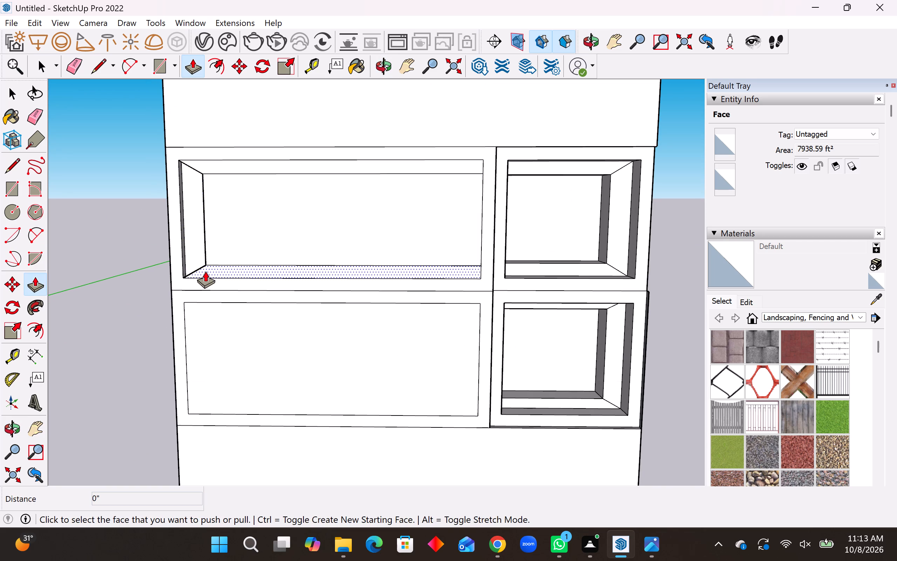
click(207, 268)
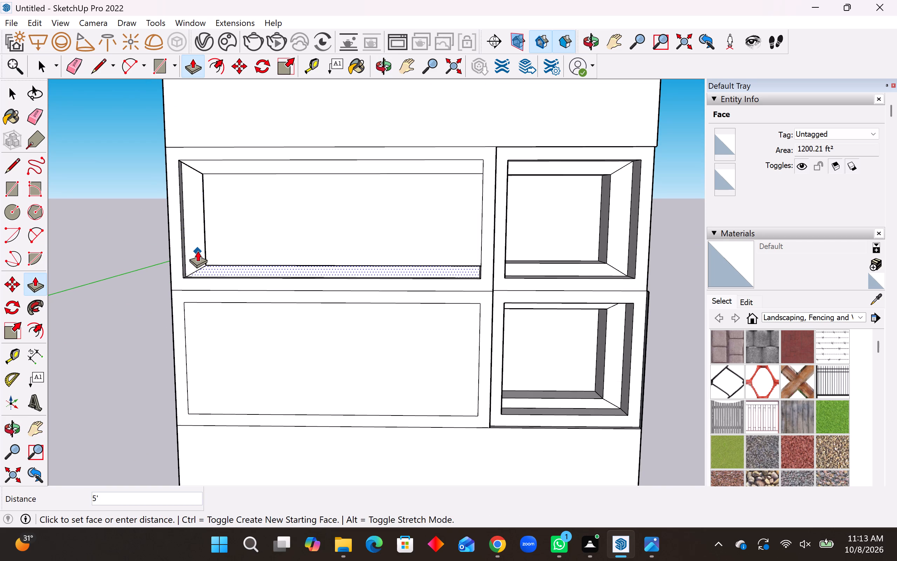
click(197, 251)
scroll(260, 289, down, 4)
middle_drag(337, 218, 354, 207)
middle_drag(349, 211, 358, 181)
scroll(273, 195, up, 4)
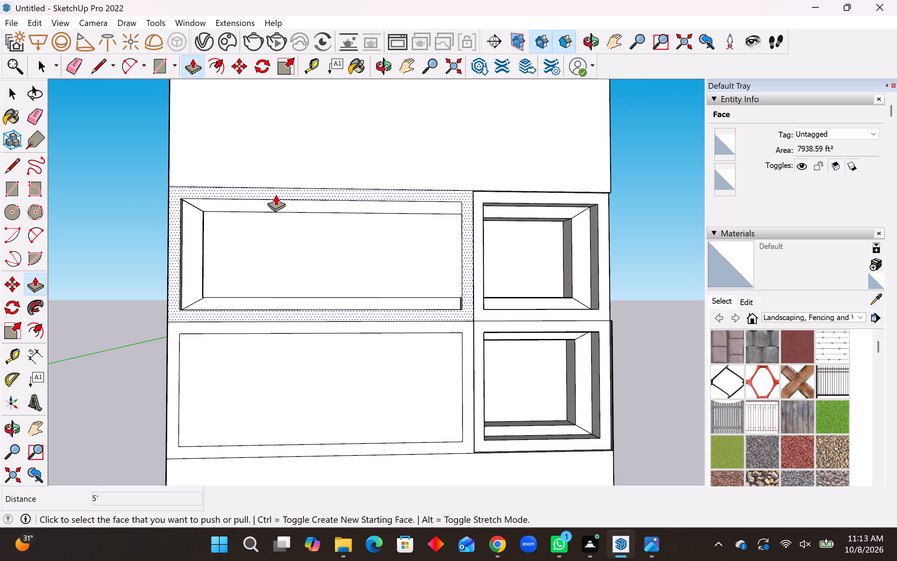
click(212, 205)
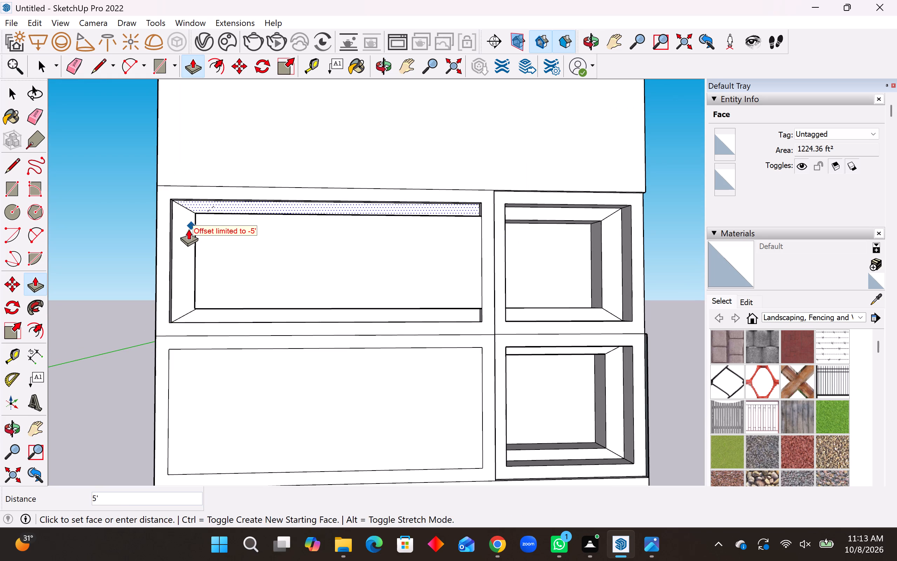
click(187, 231)
scroll(279, 215, down, 3)
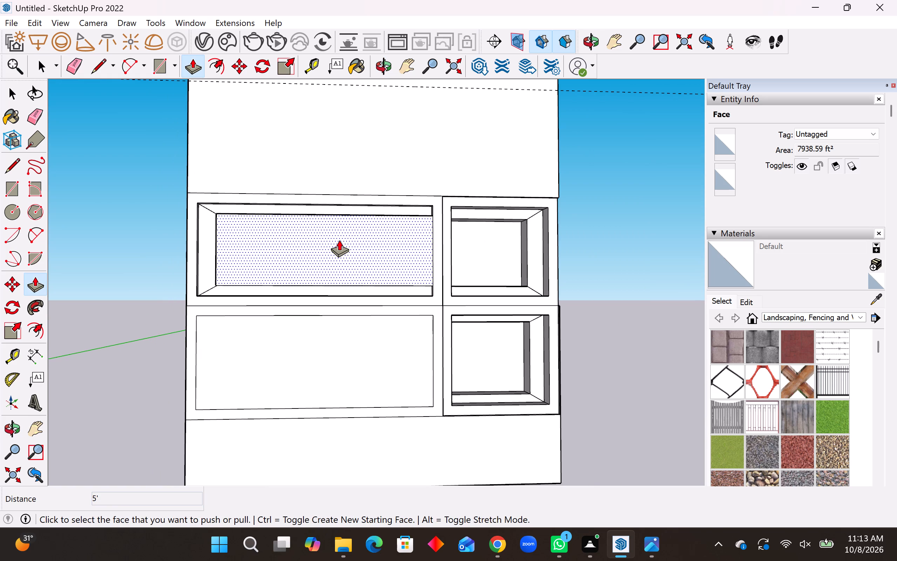
click(334, 243)
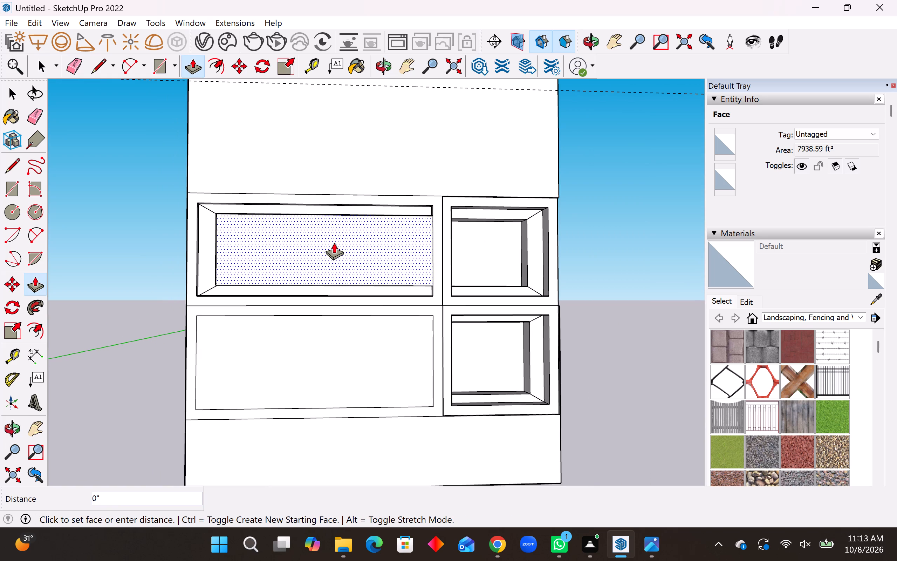
key(Escape)
Draw two vertical lines, each about 51' high, across the upper wide panel's central face to divide off a narrow strip.
click(12, 176)
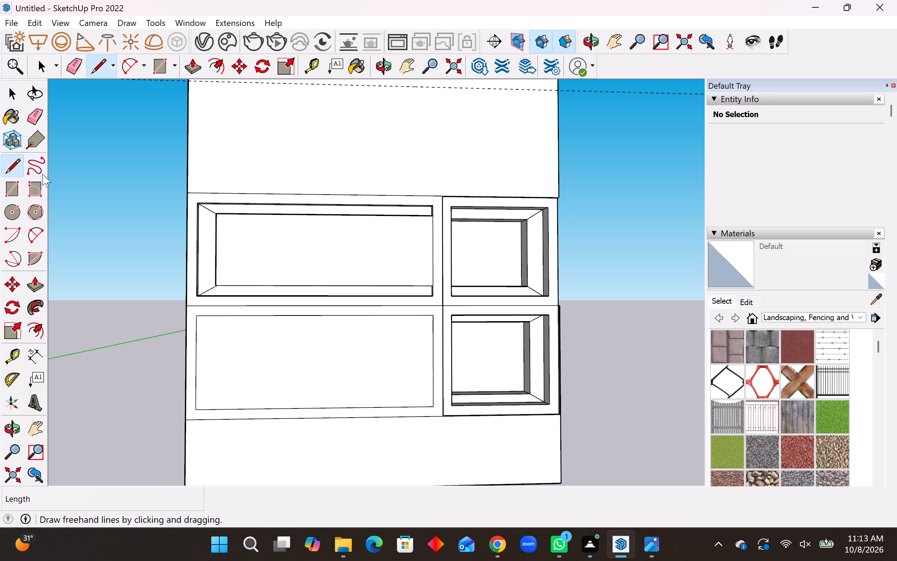
click(274, 217)
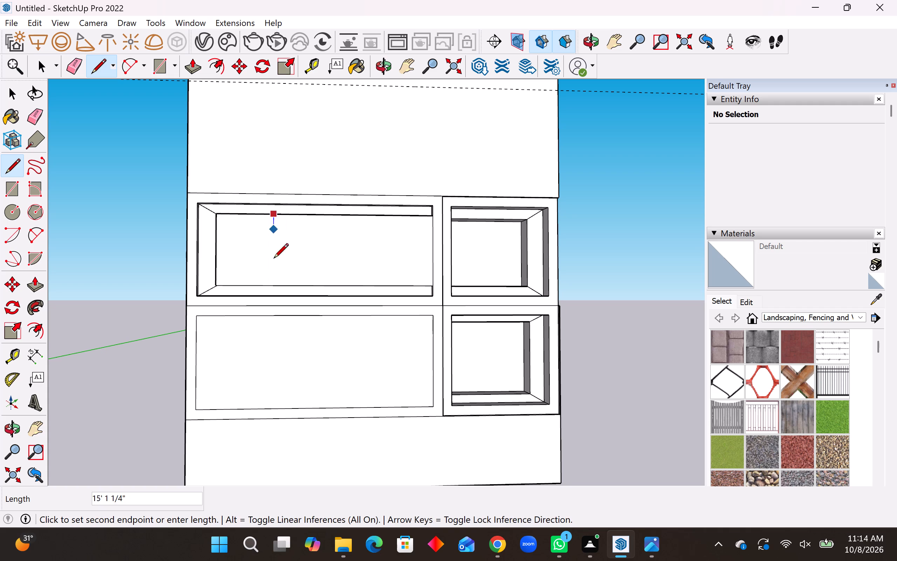
click(274, 288)
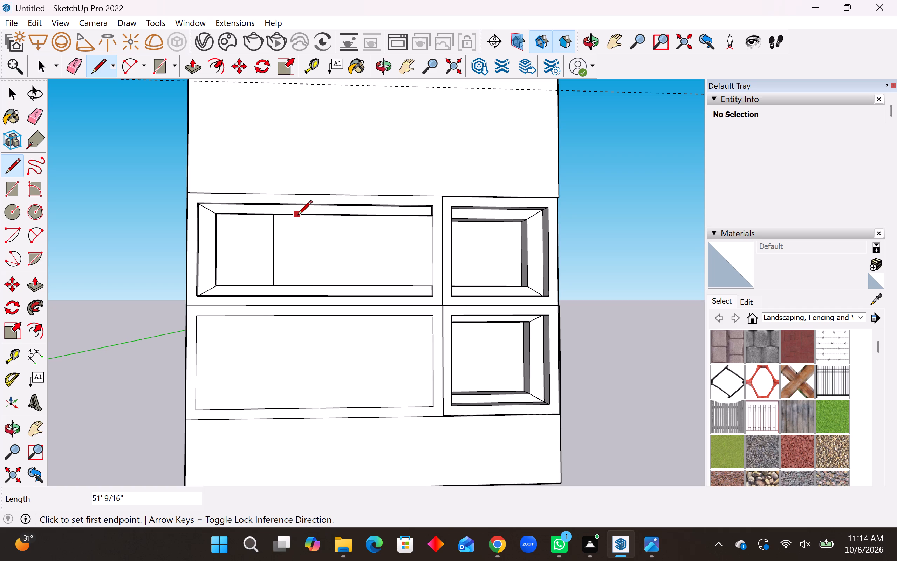
click(301, 218)
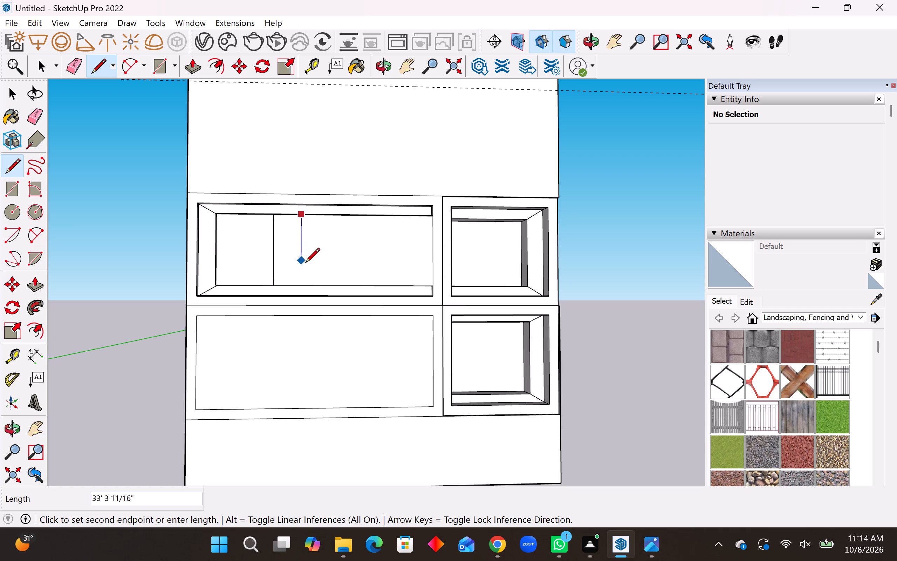
click(308, 280)
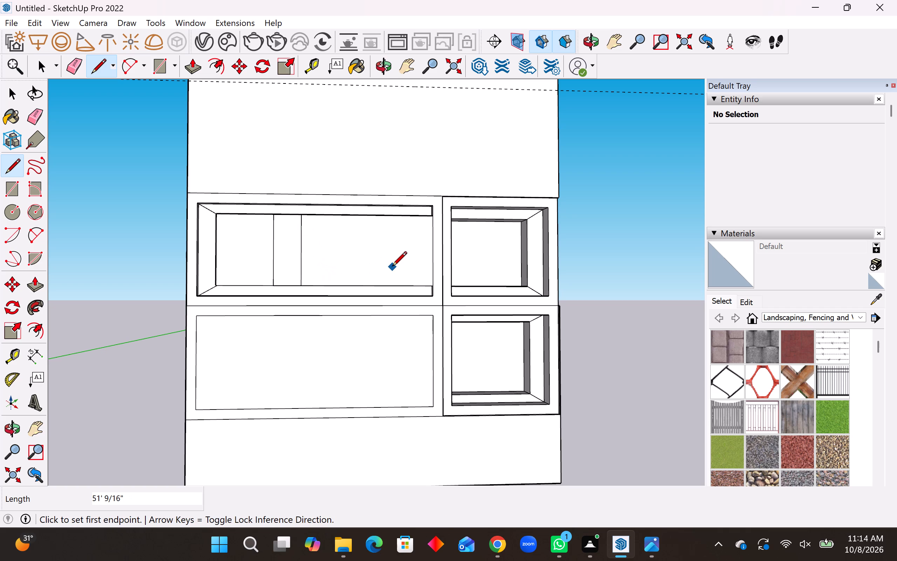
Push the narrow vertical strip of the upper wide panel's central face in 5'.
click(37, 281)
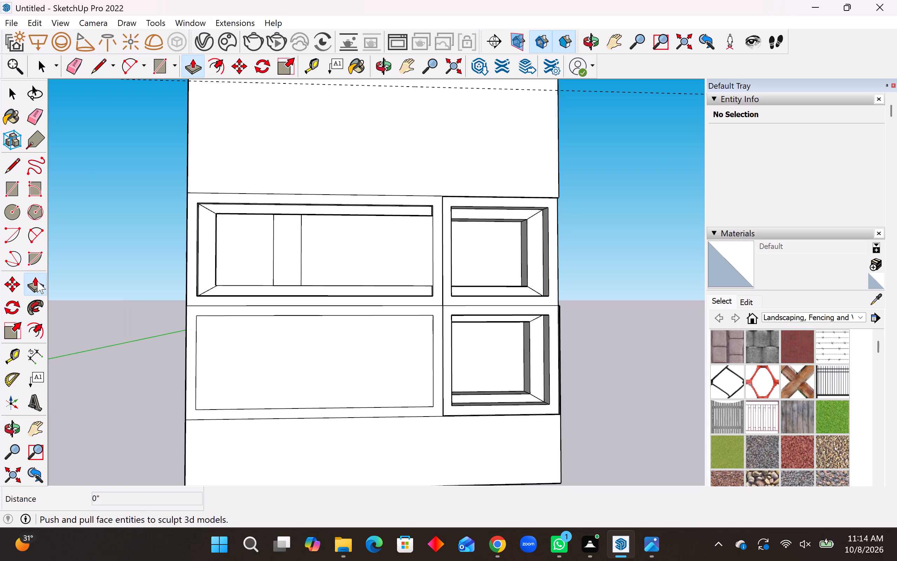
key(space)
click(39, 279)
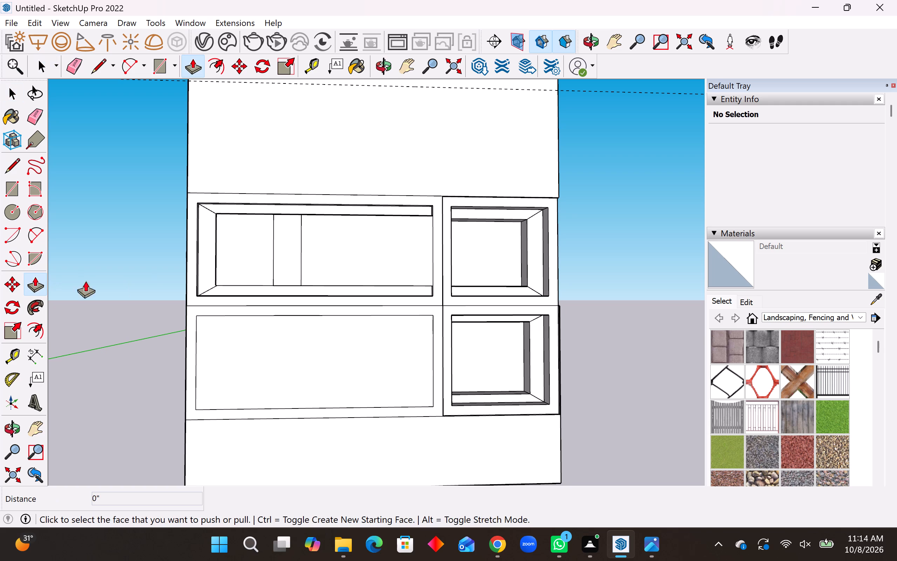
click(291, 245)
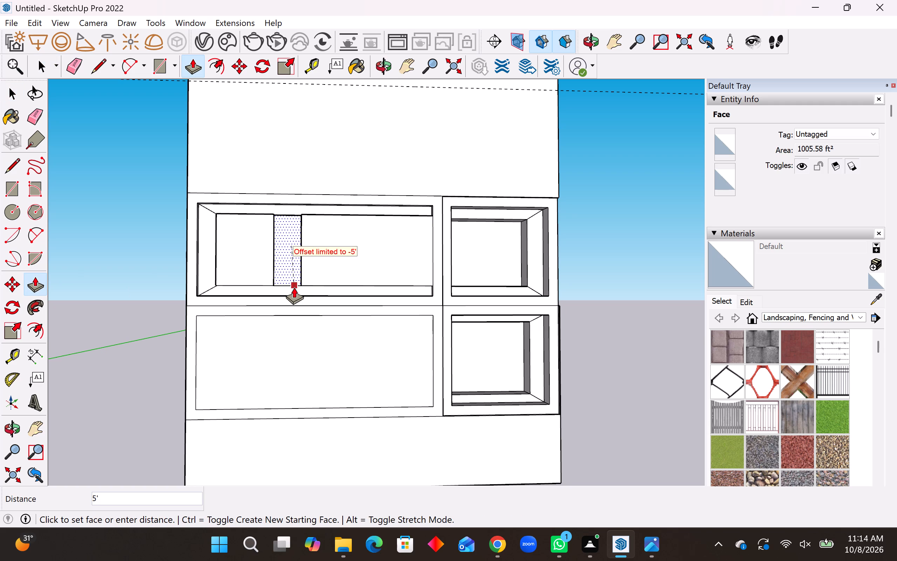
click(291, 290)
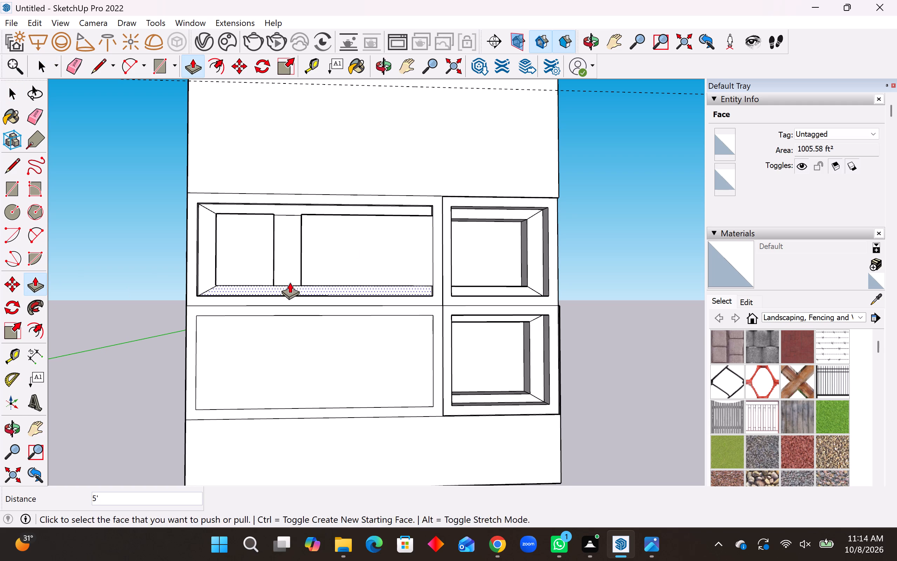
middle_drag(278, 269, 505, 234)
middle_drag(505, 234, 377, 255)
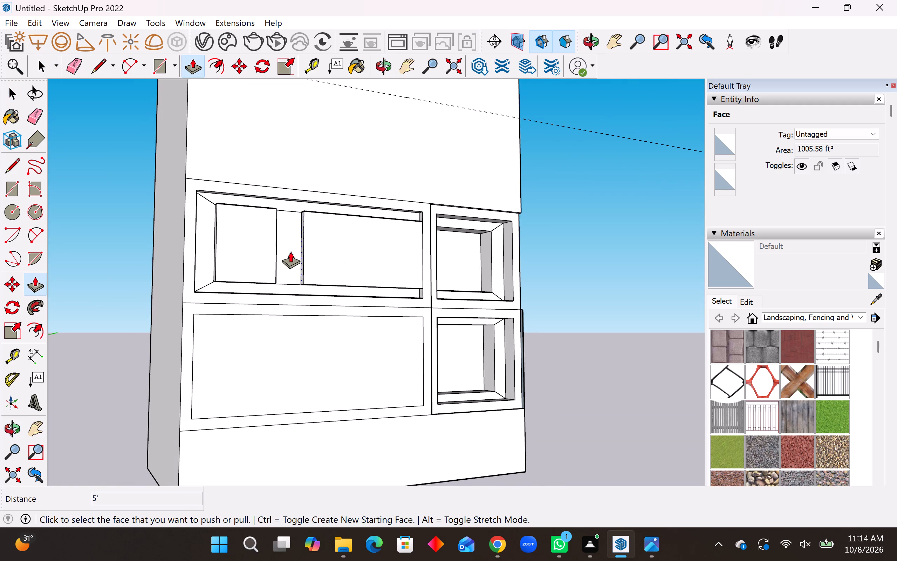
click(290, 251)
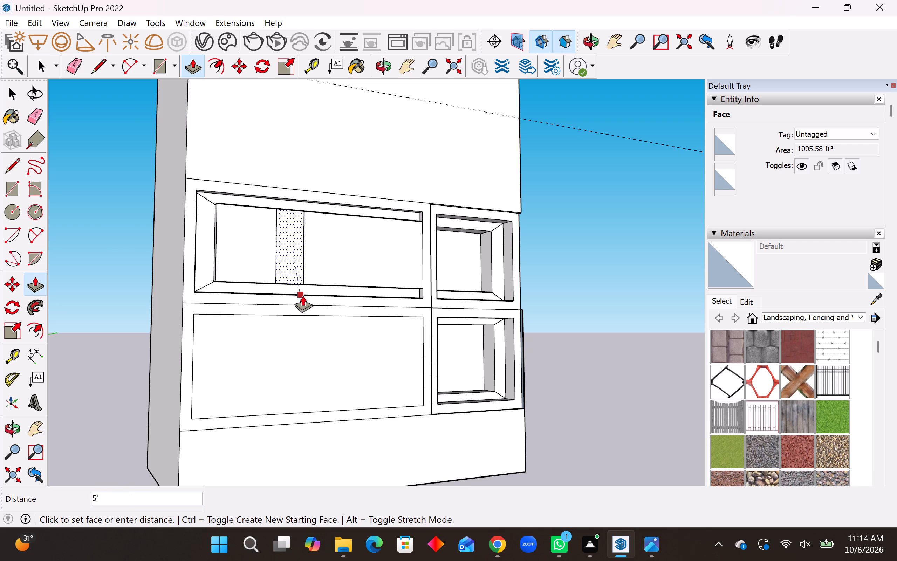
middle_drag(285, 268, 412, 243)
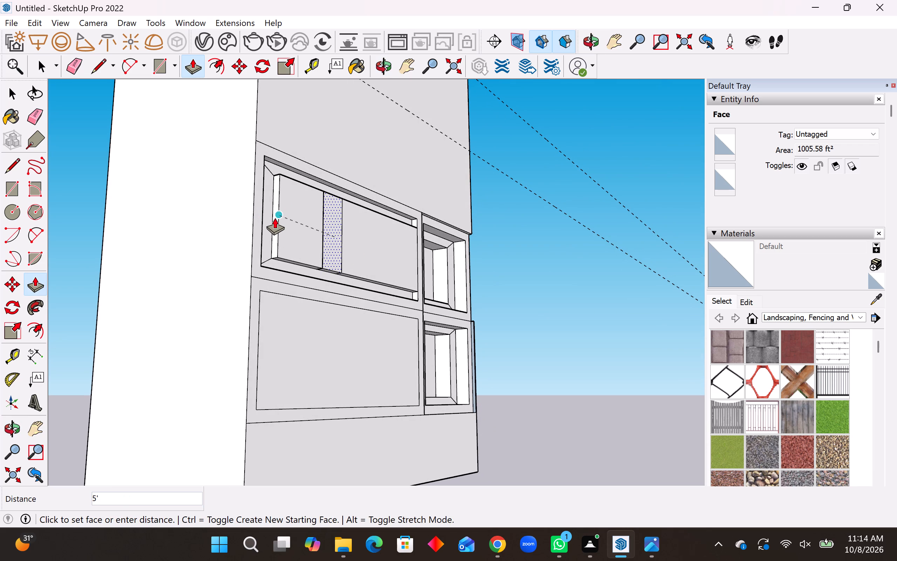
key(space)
Push the smaller outer section beside the narrow strip in the upper wide panel in 5', and push it in another 5'.
middle_drag(347, 220, 271, 248)
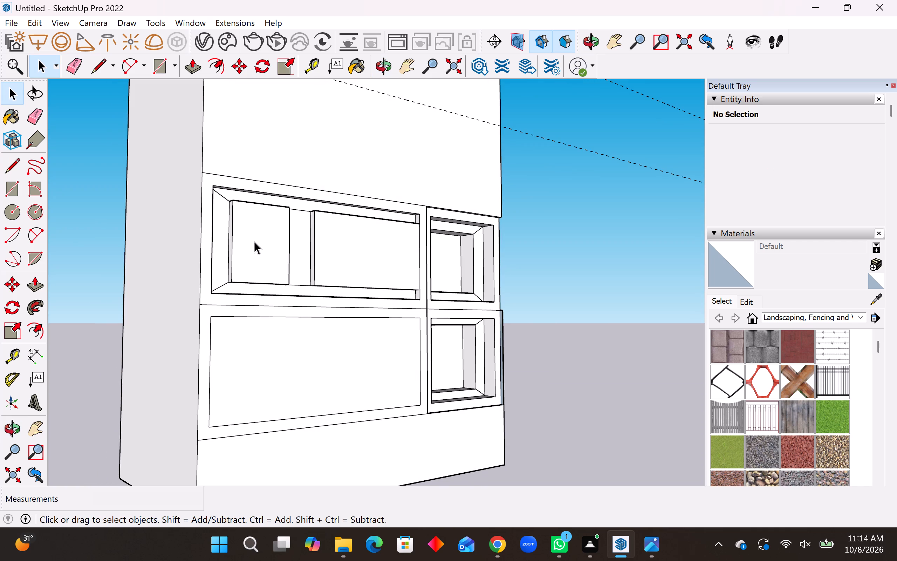
click(36, 287)
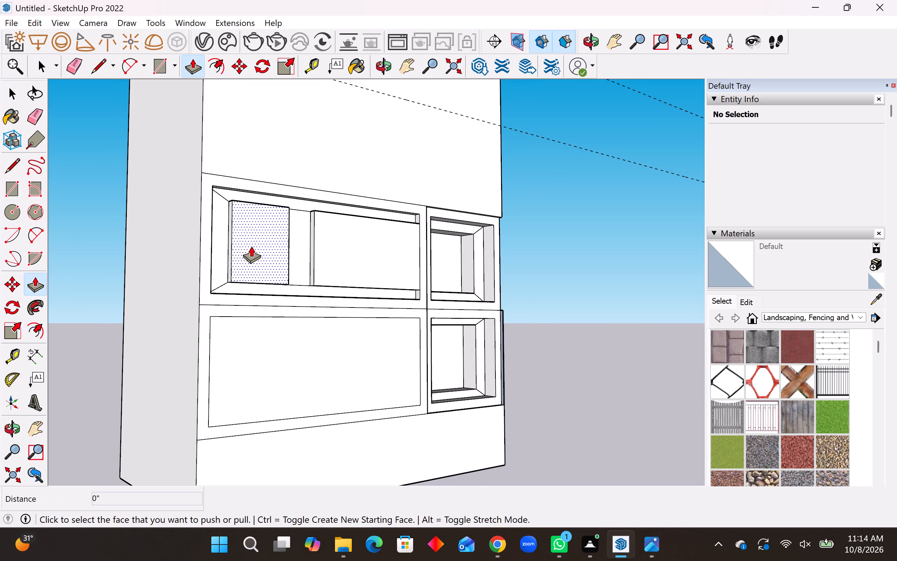
click(251, 246)
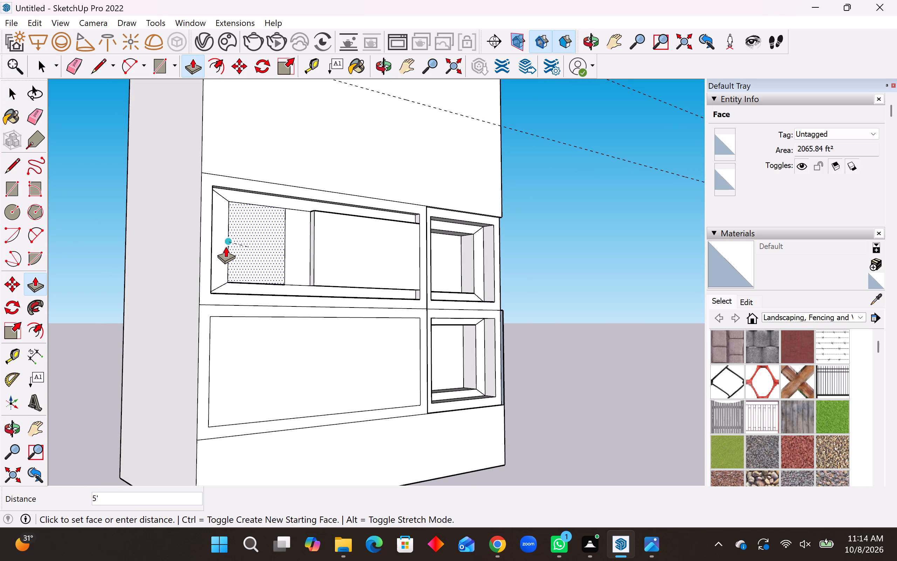
click(226, 246)
middle_drag(369, 242, 205, 283)
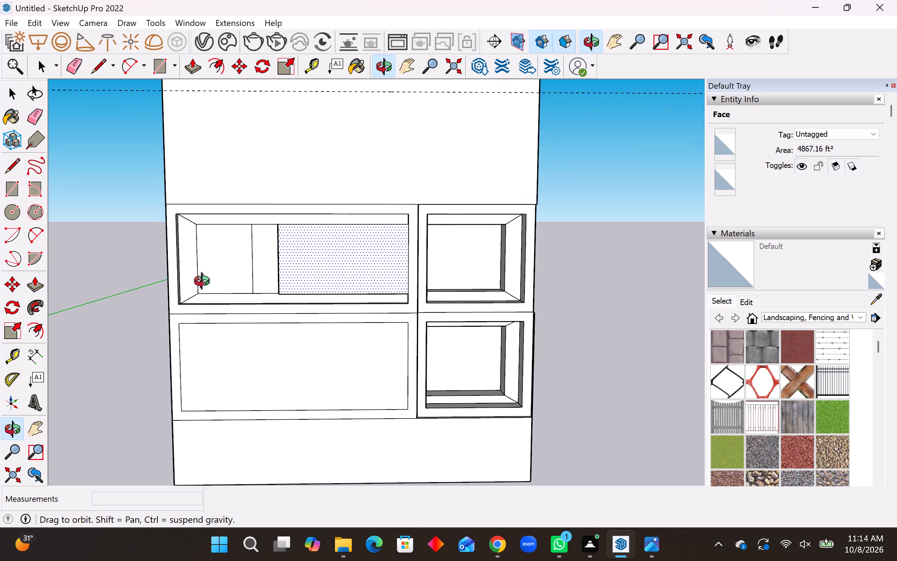
middle_drag(205, 283, 275, 324)
middle_drag(243, 286, 126, 287)
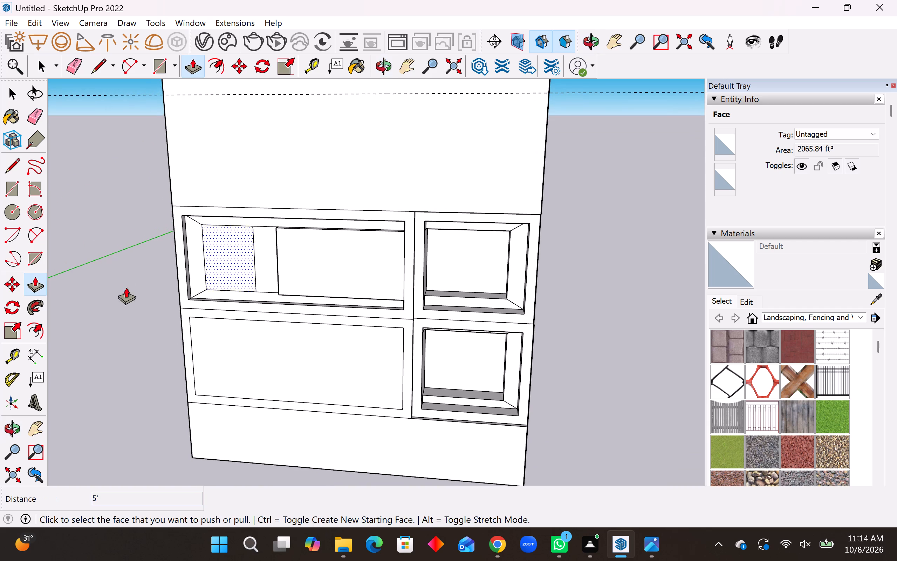
click(224, 266)
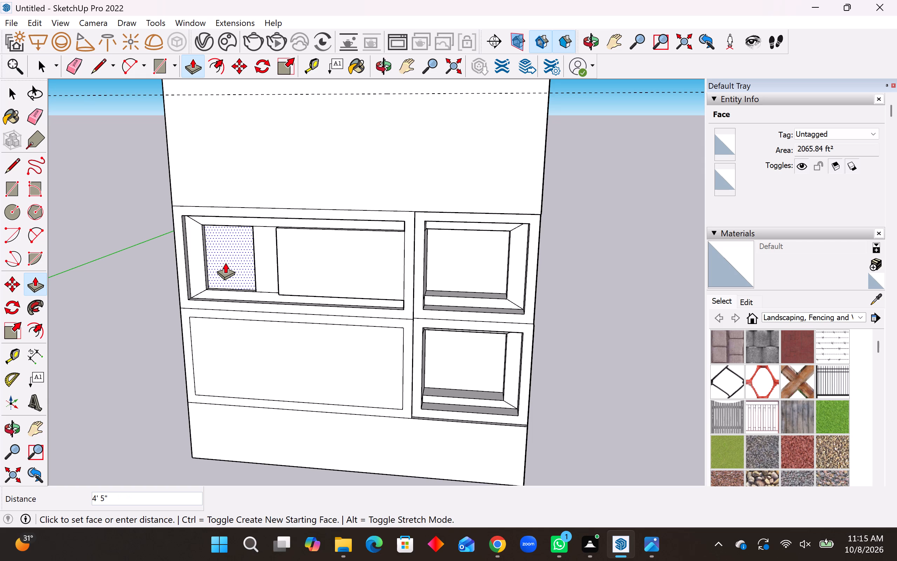
text(5')
key(Return)
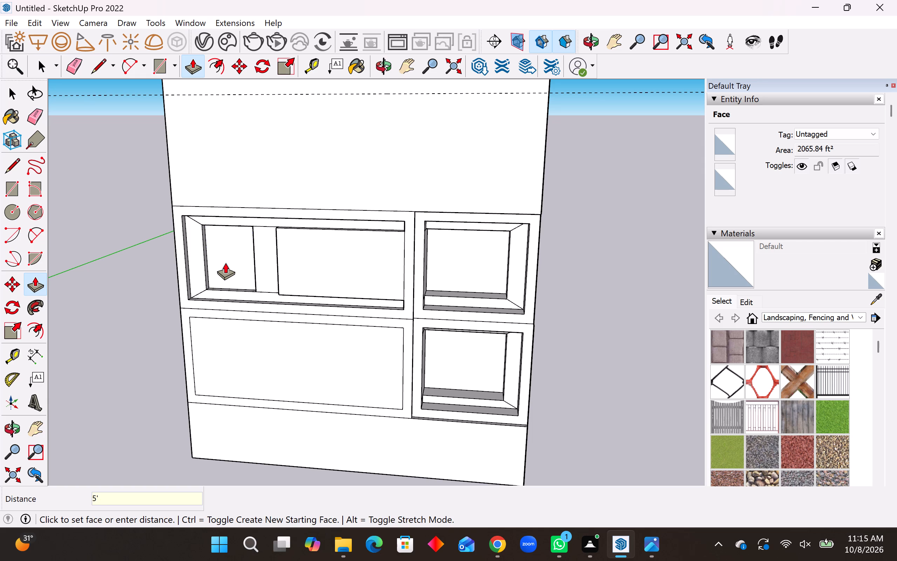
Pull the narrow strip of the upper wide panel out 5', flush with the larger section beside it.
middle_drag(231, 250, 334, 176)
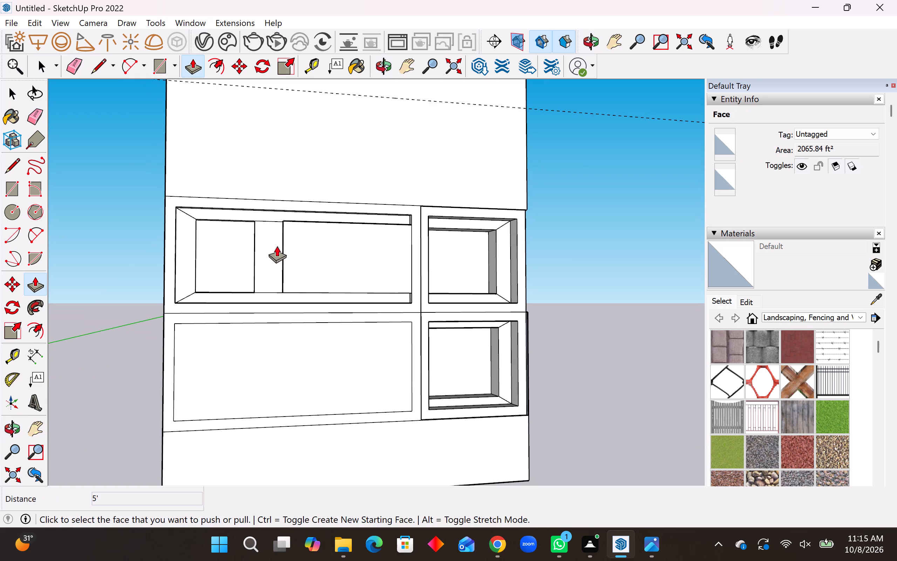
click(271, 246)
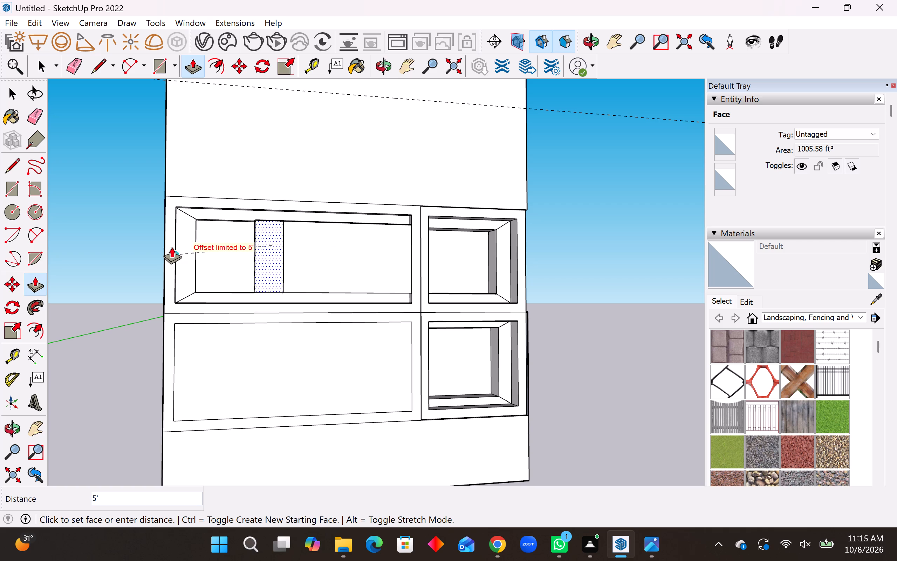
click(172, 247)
Push the larger section beside the narrow strip in the upper wide panel in 60' to form a deep recess.
middle_drag(296, 245, 338, 195)
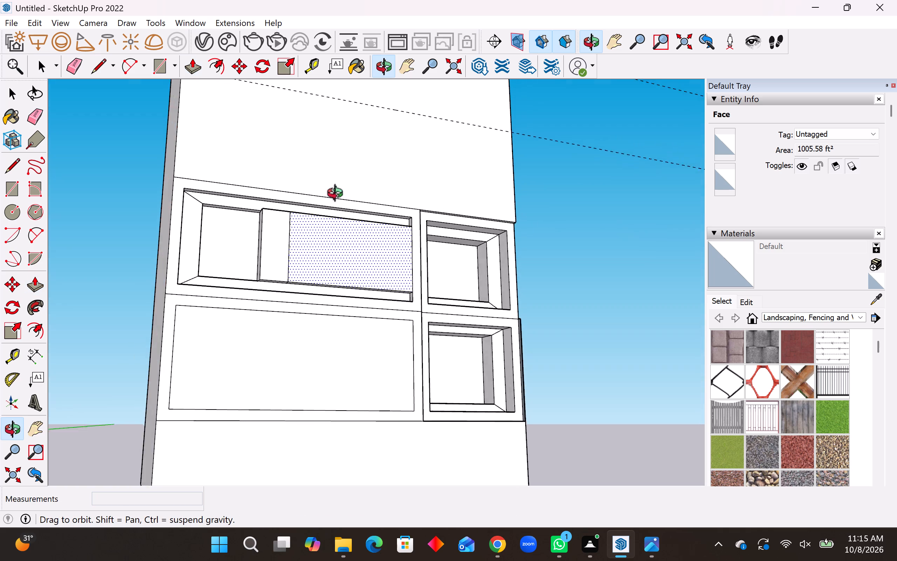
middle_drag(338, 195, 271, 234)
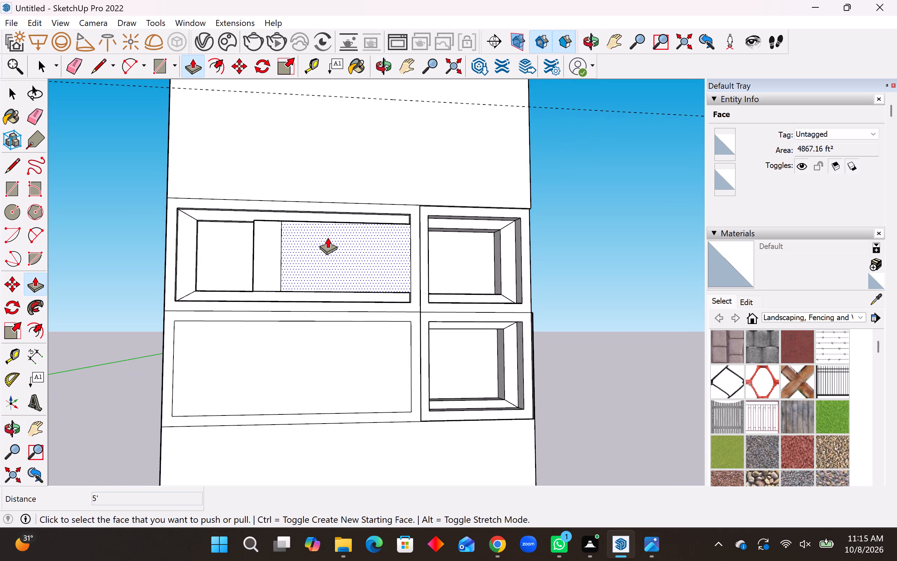
click(328, 237)
middle_drag(331, 245, 319, 317)
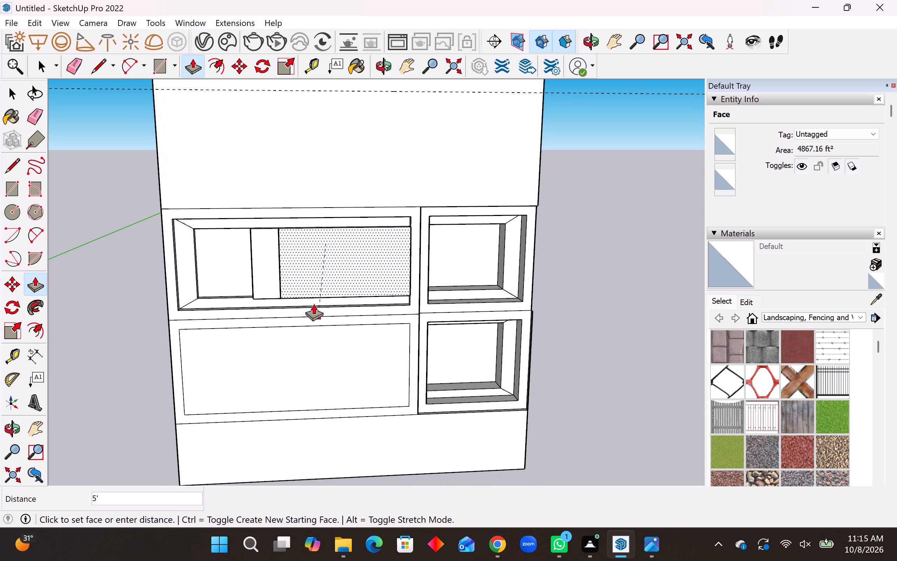
middle_drag(318, 234, 290, 309)
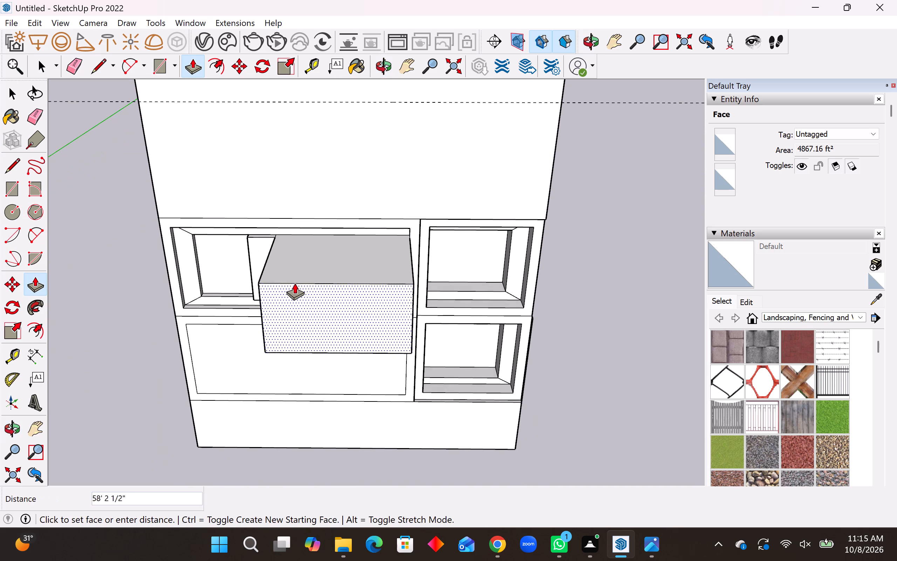
click(323, 233)
click(331, 262)
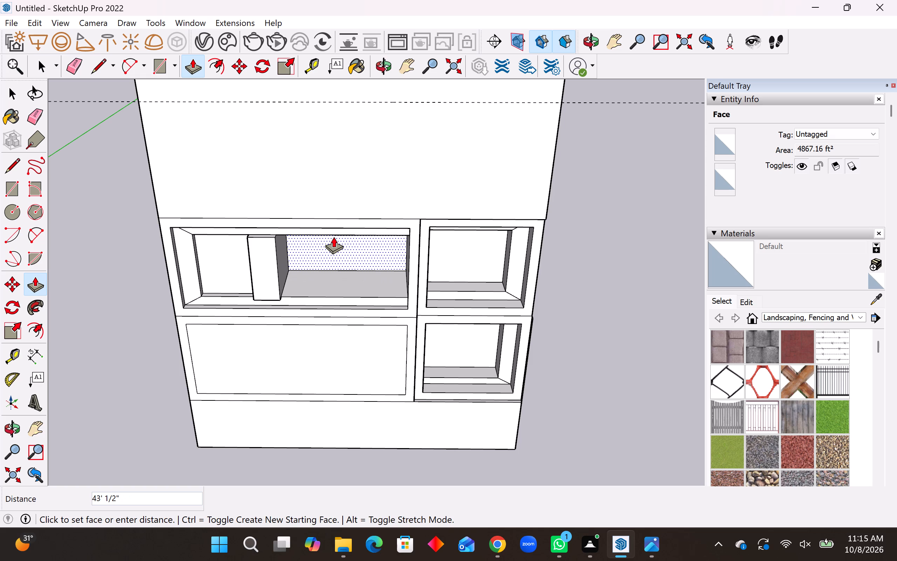
middle_drag(339, 245, 343, 235)
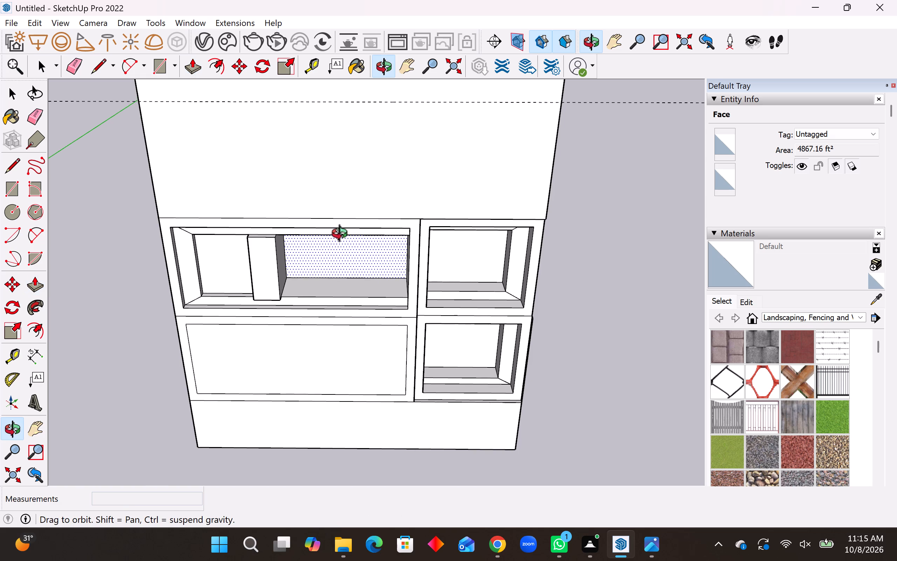
middle_drag(343, 235, 349, 218)
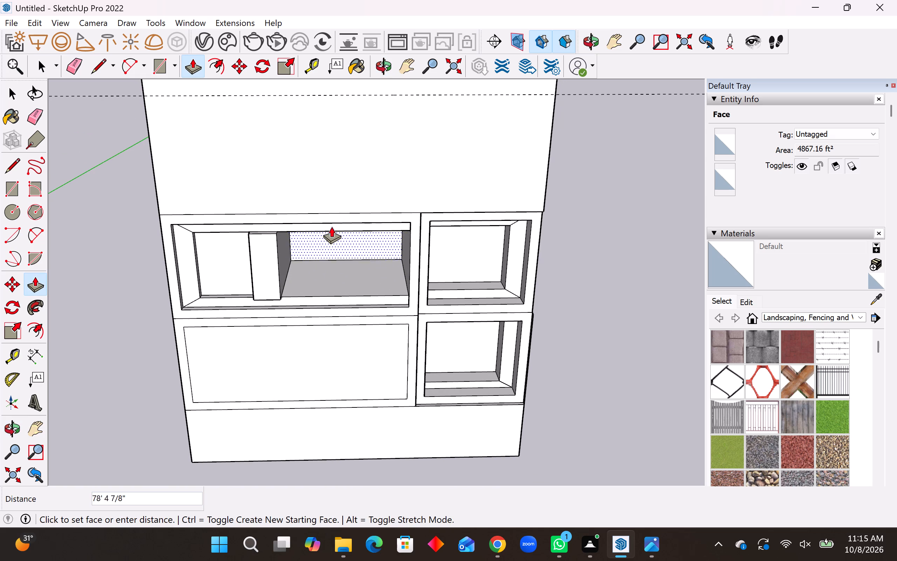
middle_drag(335, 244, 329, 298)
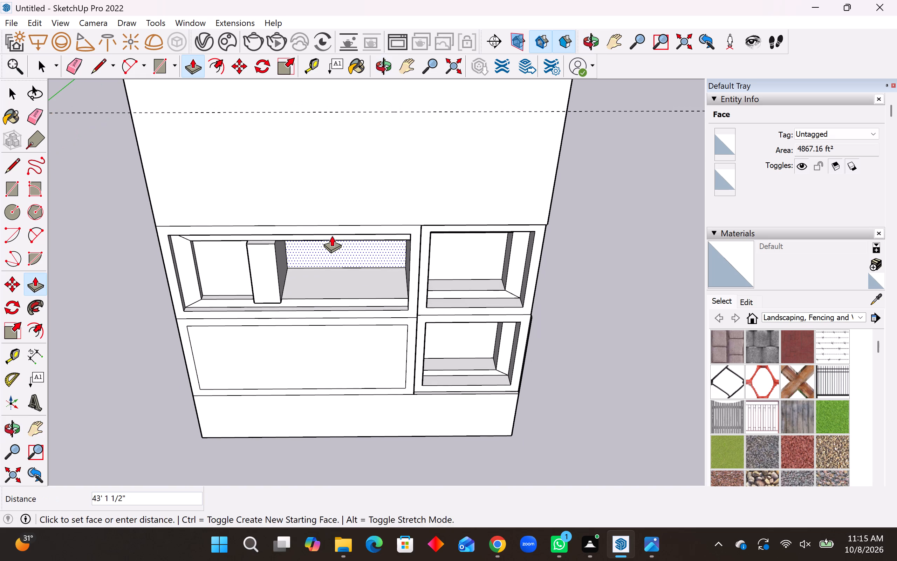
scroll(337, 251, up, 9)
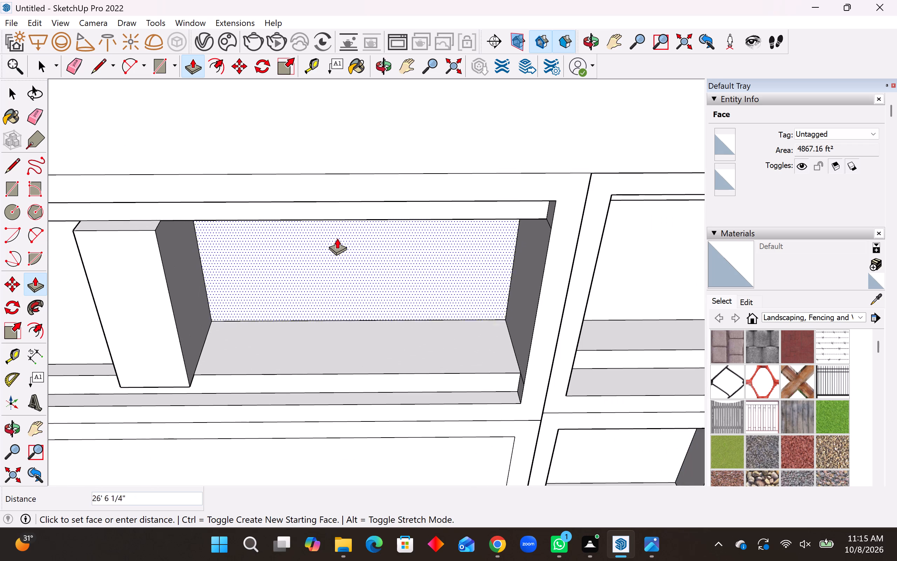
middle_drag(339, 248, 364, 134)
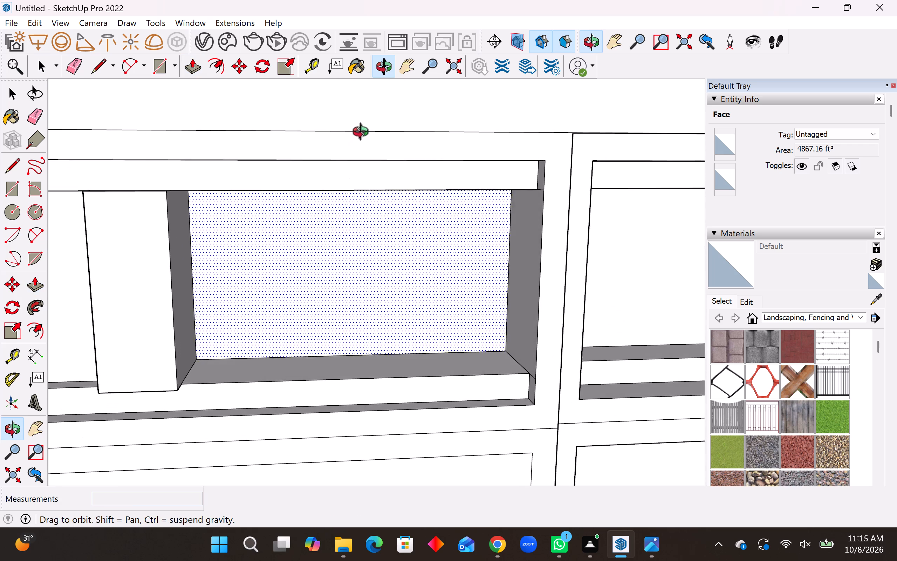
middle_drag(364, 134, 366, 127)
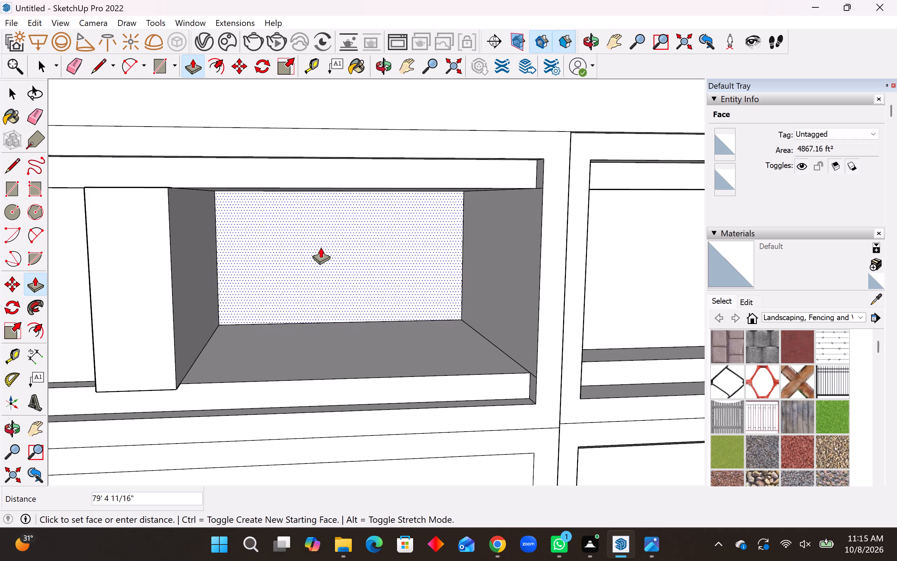
text(60')
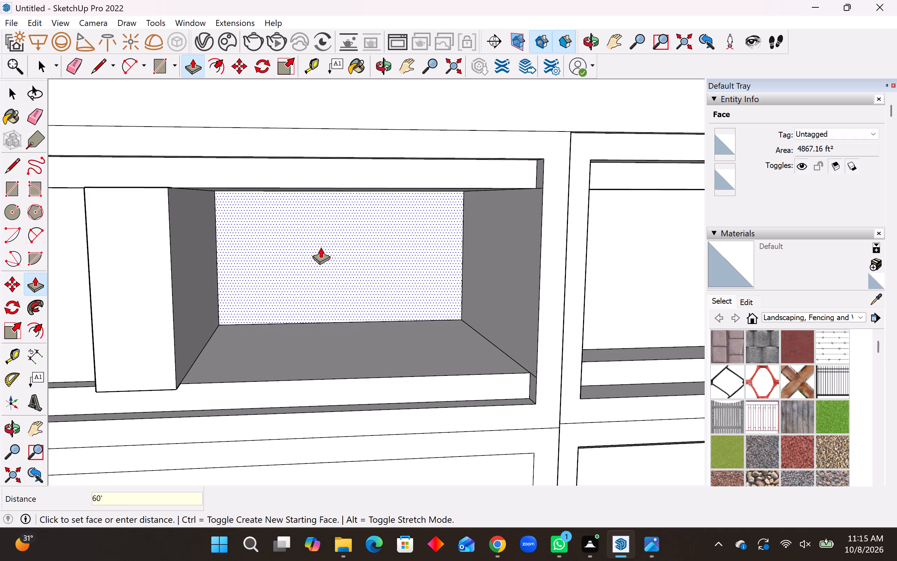
key(Return)
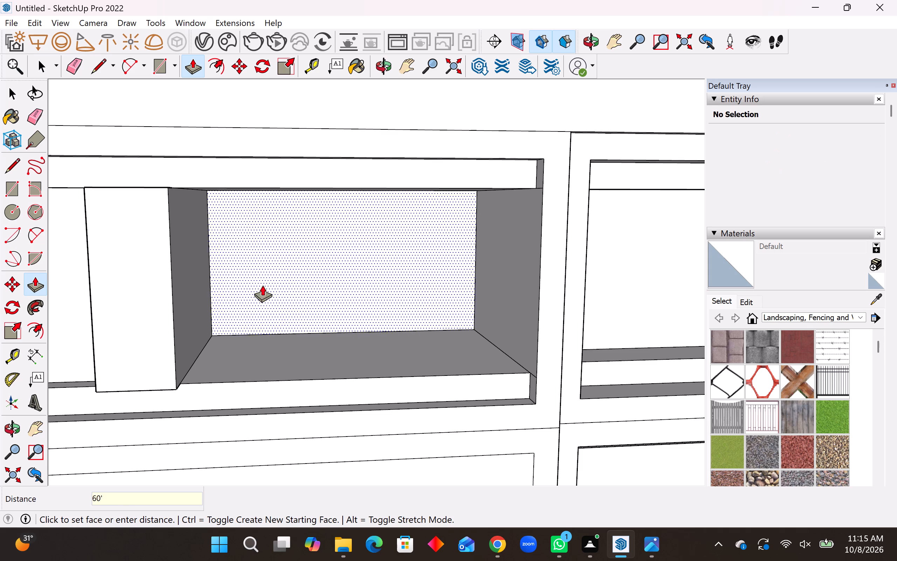
Pull the back face of the upper wide panel's deep recess out 20' to make it shallower.
scroll(270, 314, down, 5)
click(297, 282)
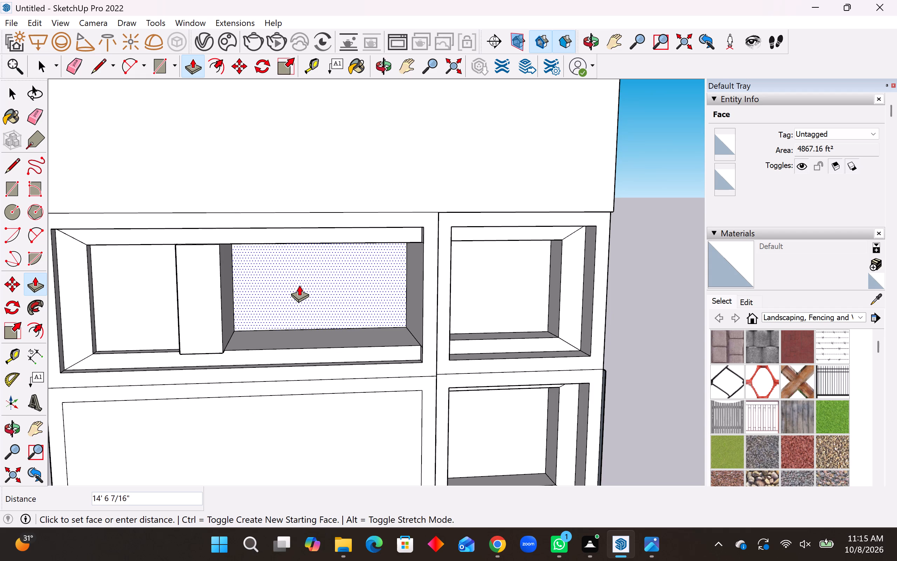
text(20')
key(Return)
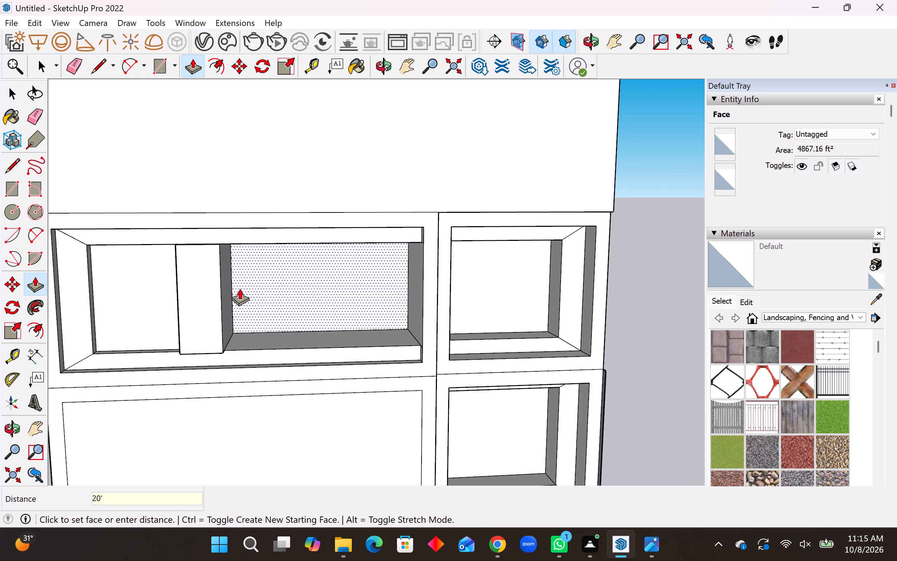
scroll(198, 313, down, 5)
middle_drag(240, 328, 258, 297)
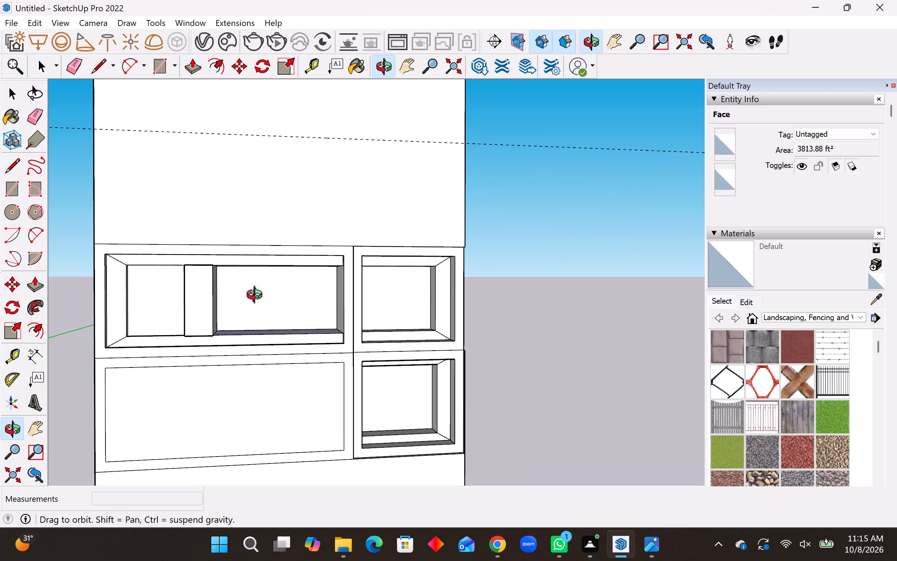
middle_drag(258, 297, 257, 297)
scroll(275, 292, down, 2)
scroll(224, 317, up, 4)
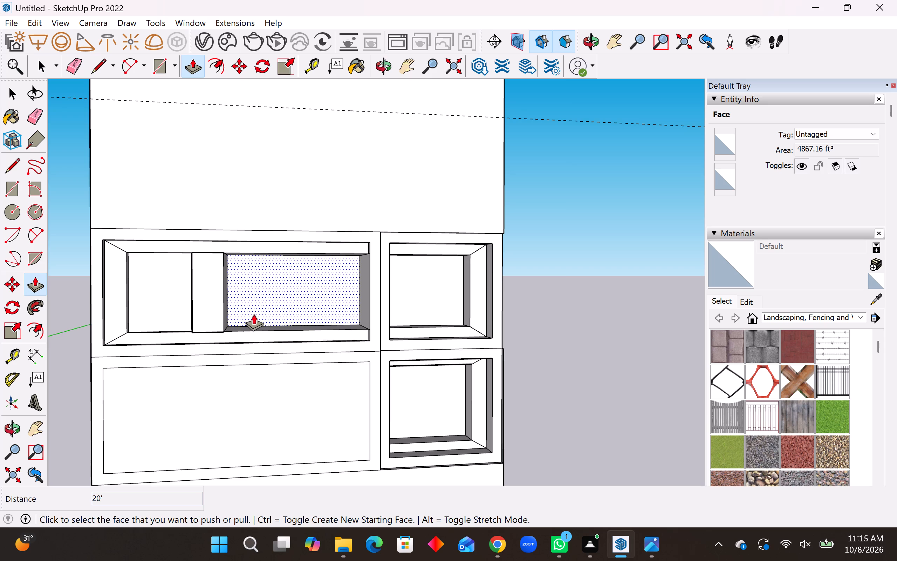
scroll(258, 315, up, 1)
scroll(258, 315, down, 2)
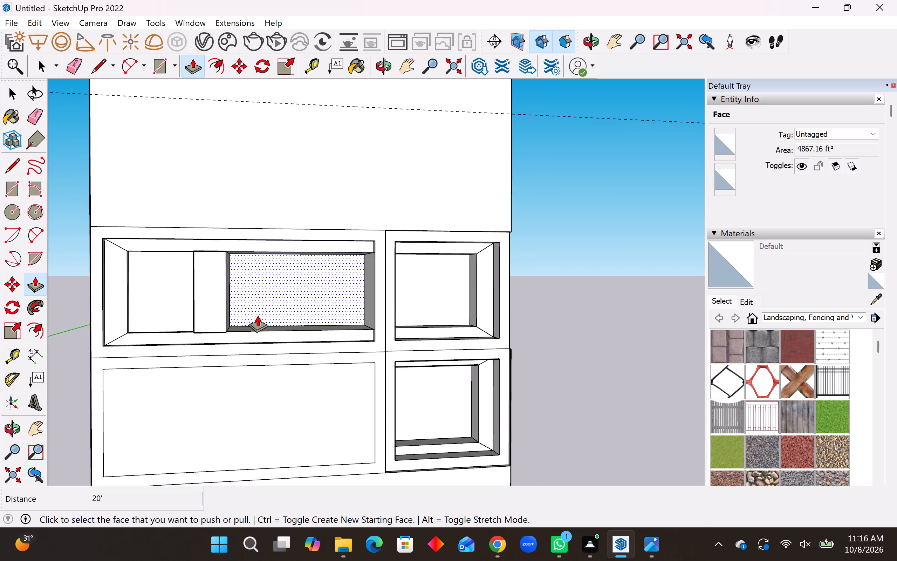
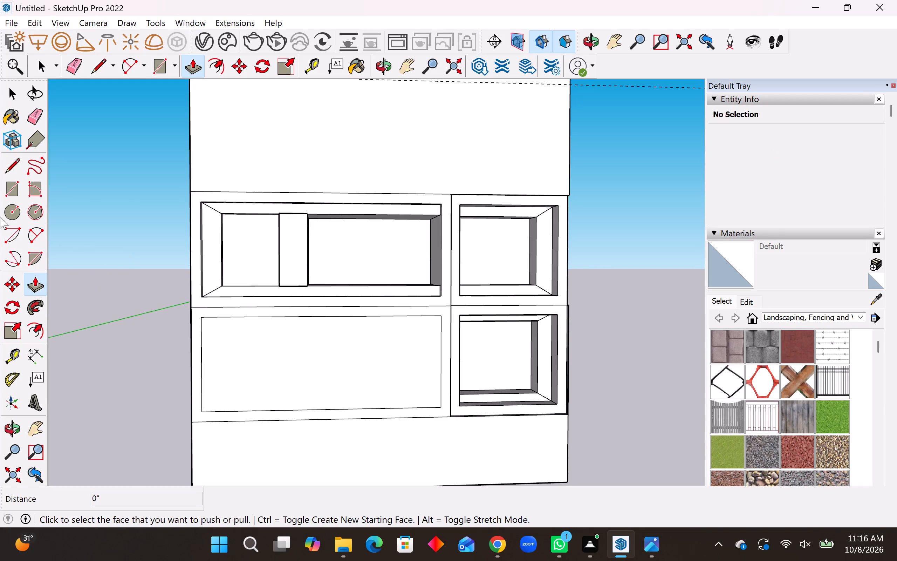
Draw a three-sided inner outline on the blank lower-left panel, with horizontals about 156' and 155' 6" long and a left vertical about 52' 5".
click(15, 170)
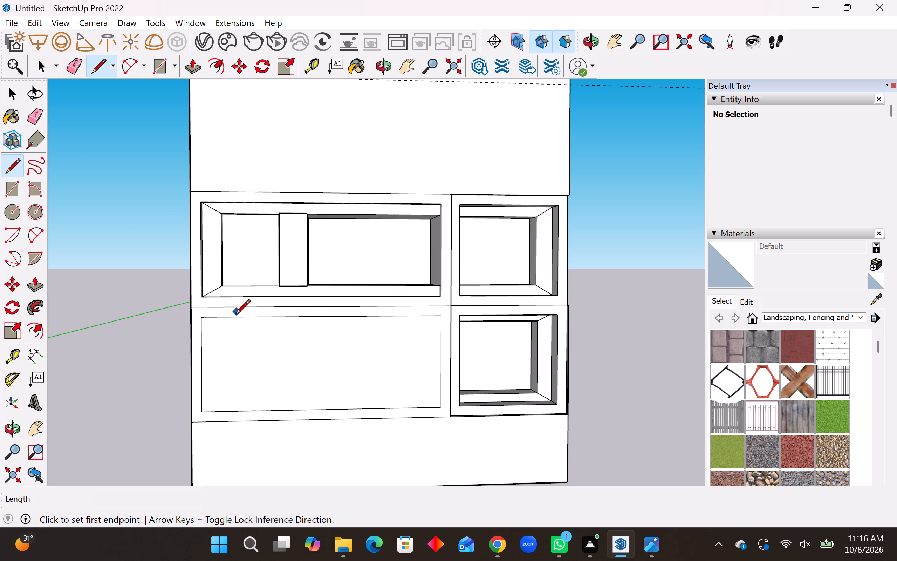
middle_drag(225, 315, 230, 307)
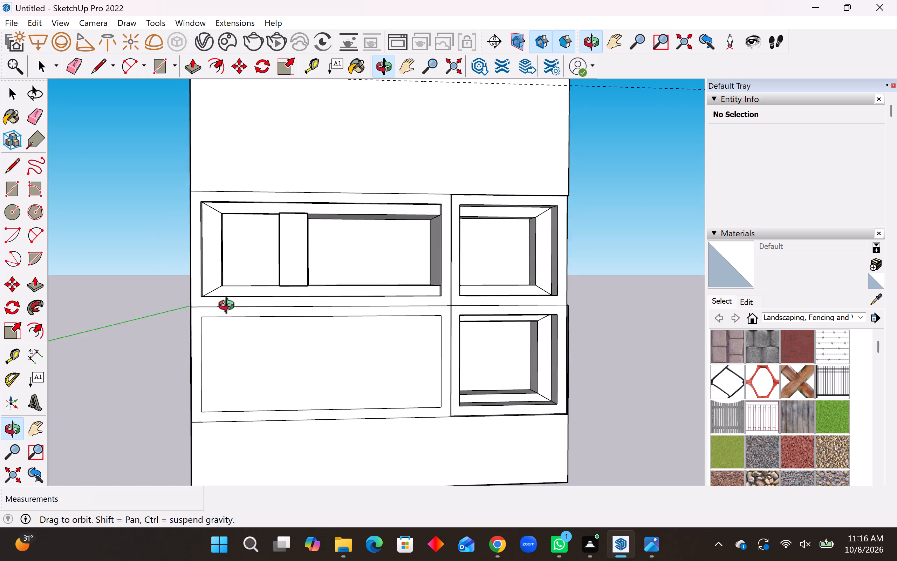
middle_drag(230, 307, 239, 236)
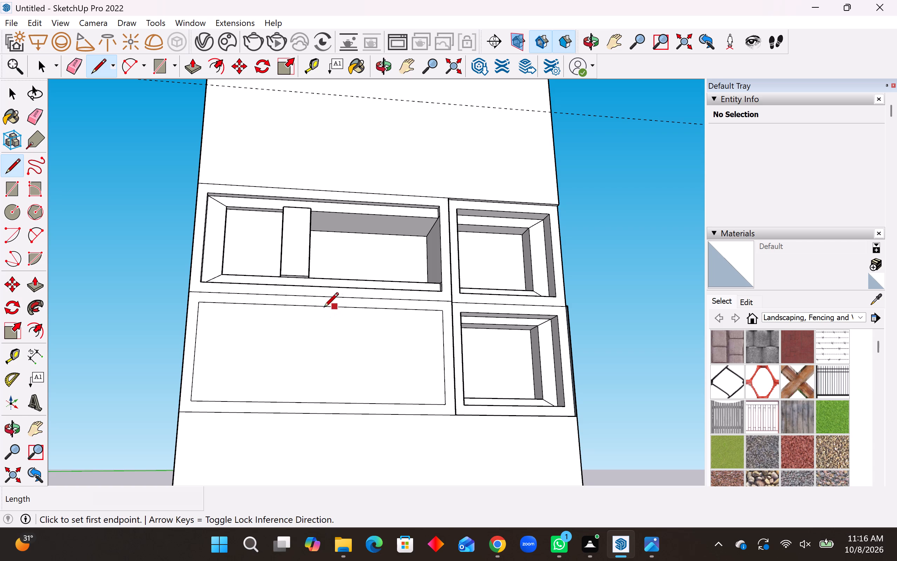
middle_drag(323, 306, 322, 408)
scroll(273, 398, up, 4)
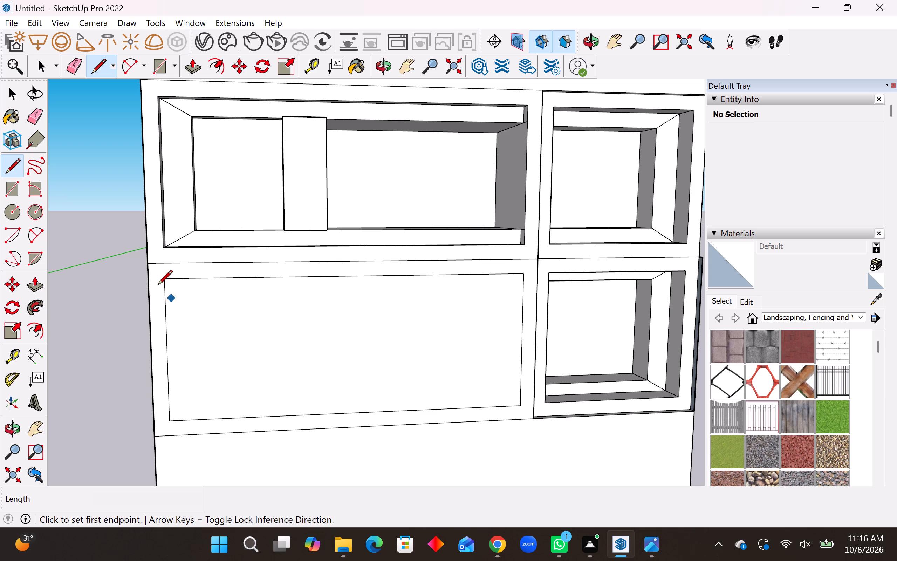
scroll(198, 313, down, 2)
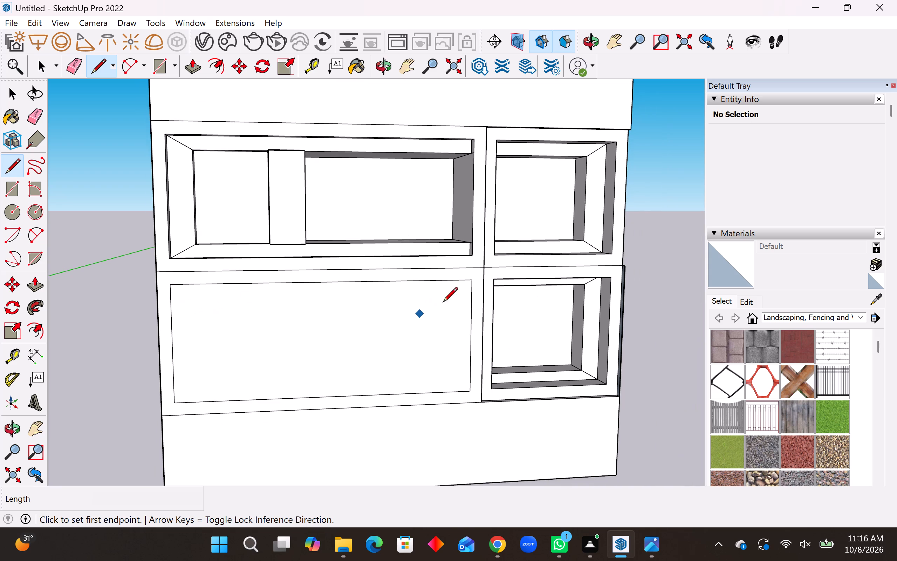
middle_drag(476, 373, 447, 343)
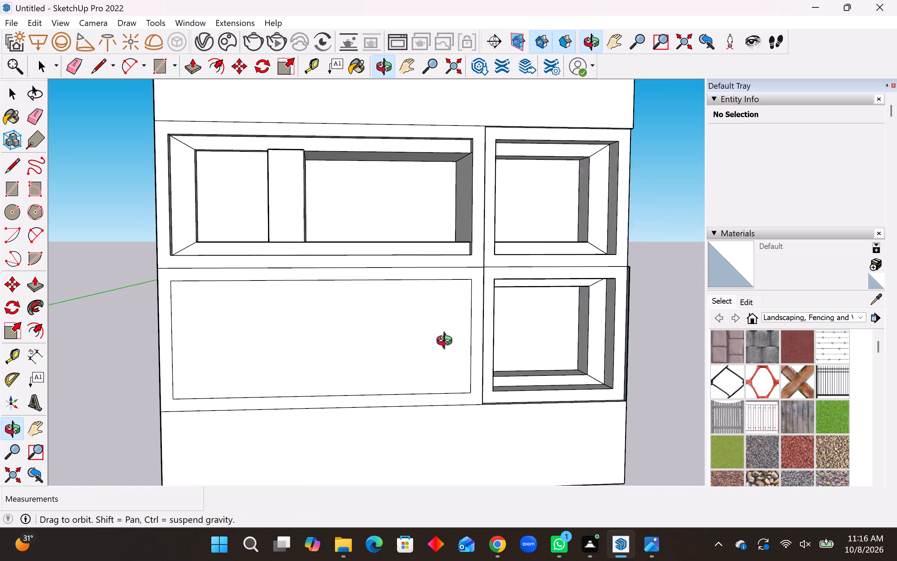
middle_drag(447, 343, 435, 312)
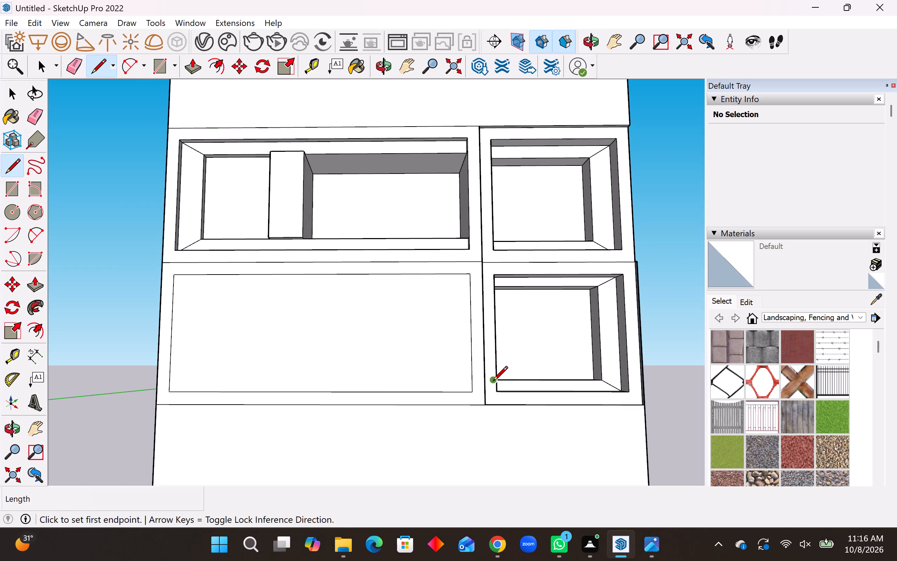
middle_drag(494, 382, 442, 391)
scroll(519, 386, up, 4)
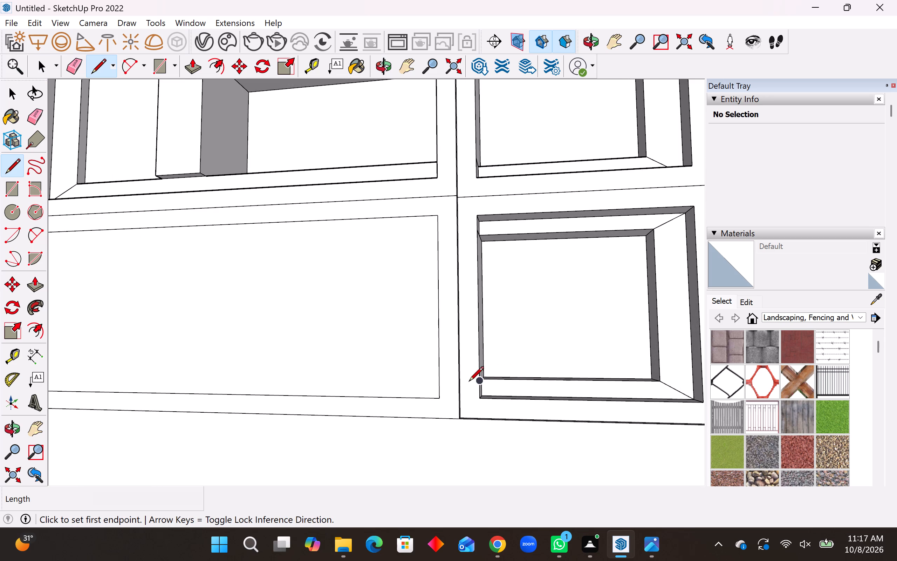
click(438, 380)
scroll(499, 368, down, 9)
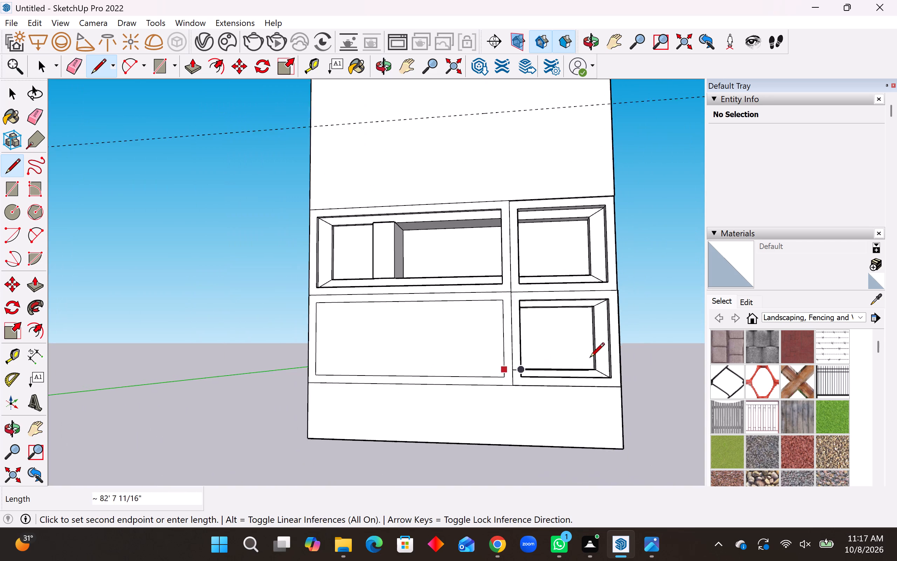
middle_drag(590, 358, 690, 370)
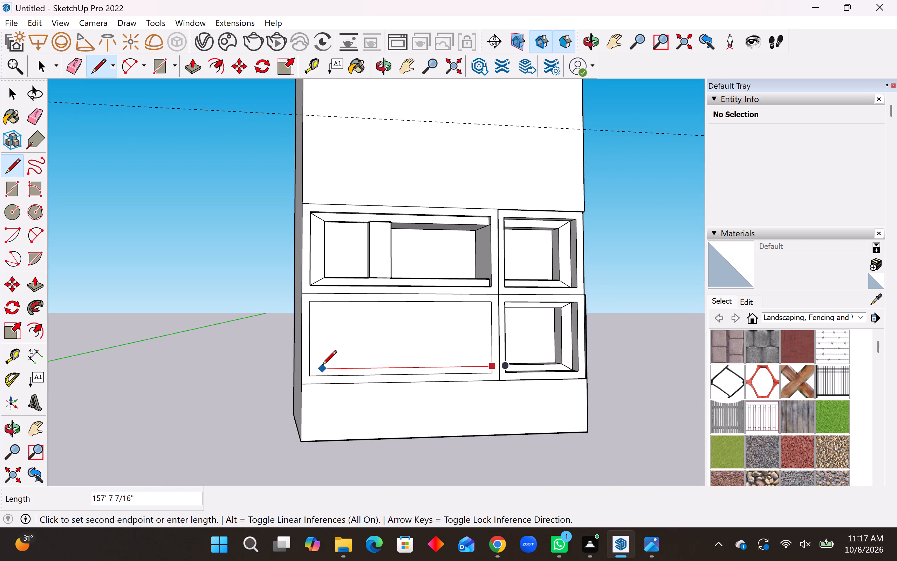
scroll(324, 366, up, 2)
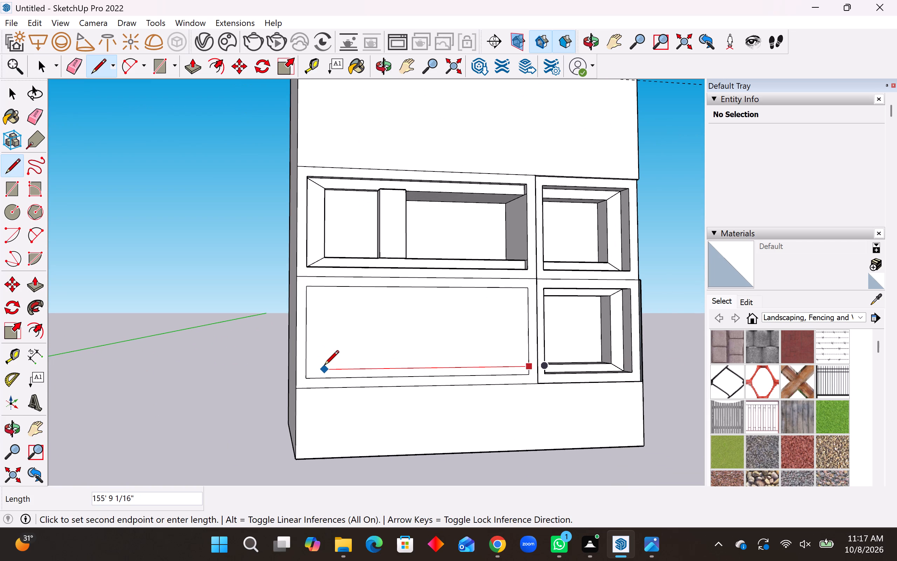
scroll(324, 366, up, 2)
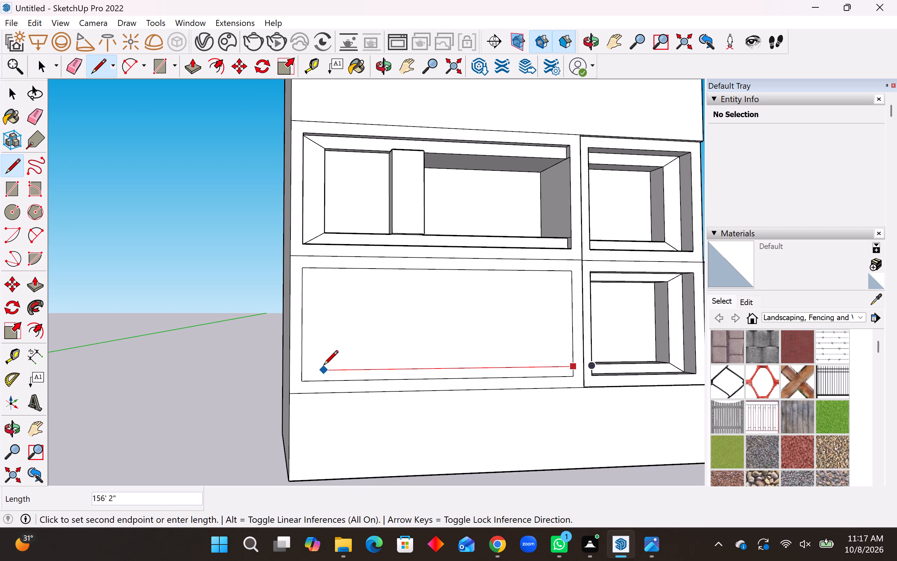
middle_drag(323, 366, 288, 360)
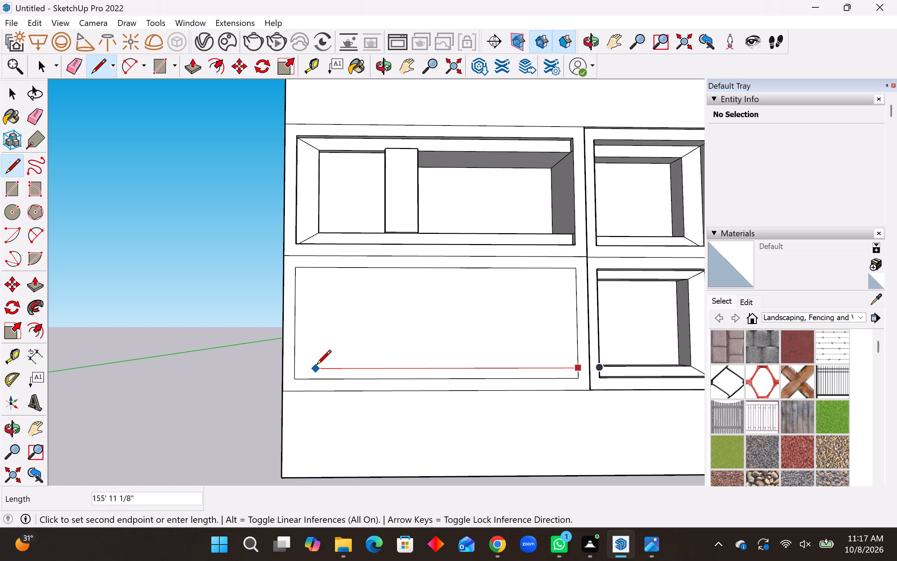
click(317, 366)
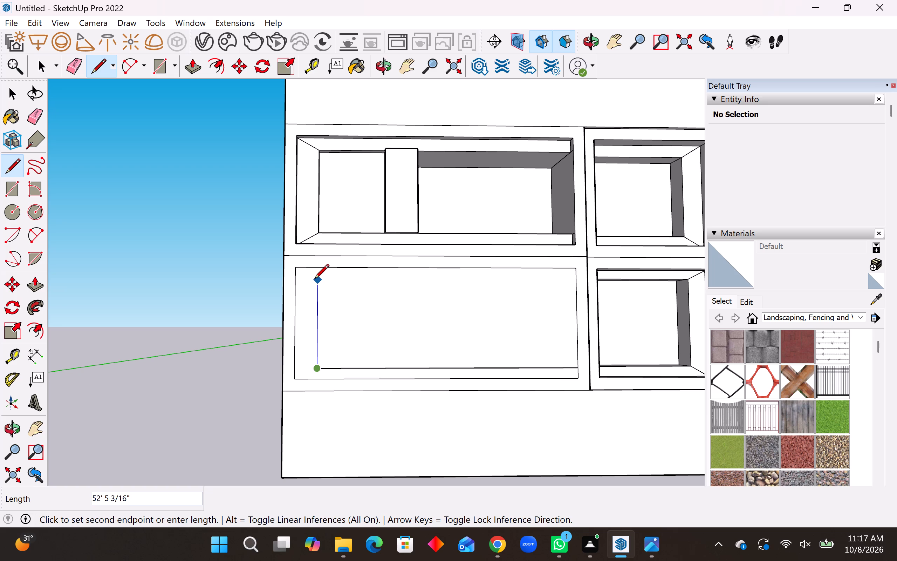
click(314, 280)
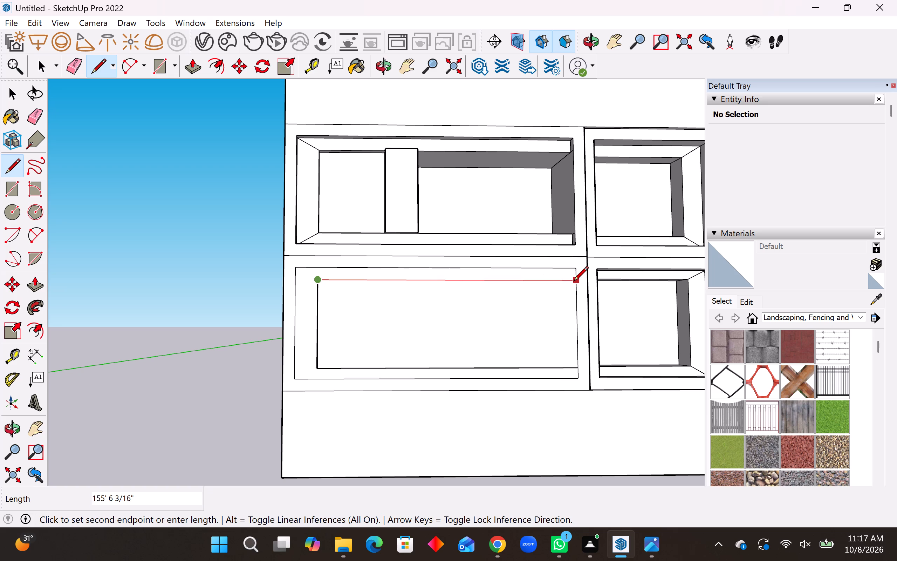
click(574, 282)
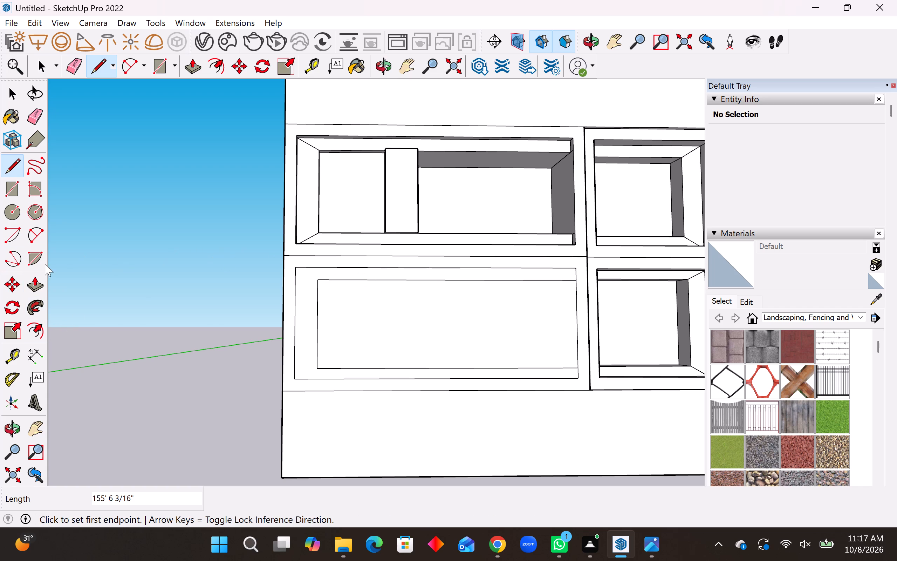
Draw diagonal lines joining the inner outline's two left corners to the matching outer corners of the lower-left panel.
click(35, 283)
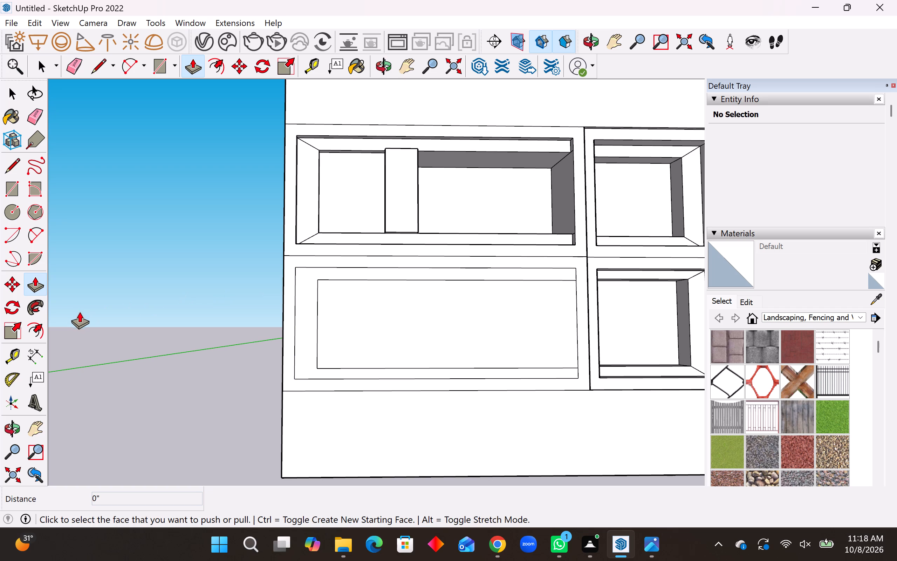
click(14, 170)
scroll(340, 314, up, 2)
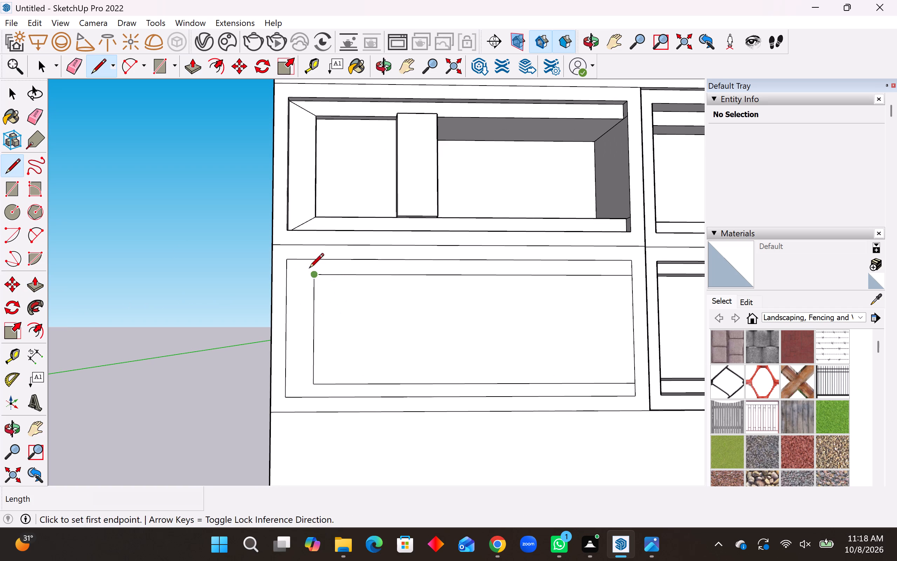
click(313, 276)
click(284, 263)
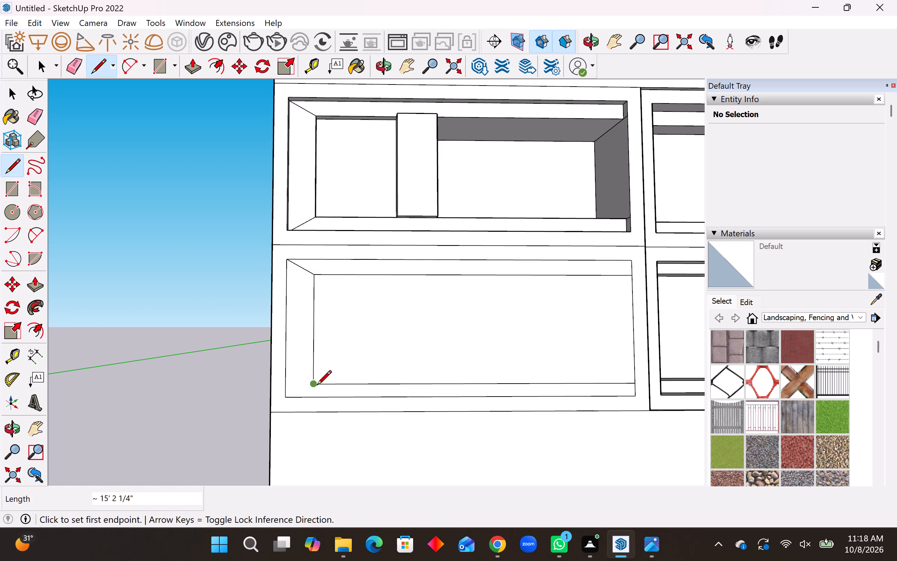
click(315, 385)
click(286, 397)
Push the left, bottom and top border faces of the lower-left panel inward by 5', matching the compartment above.
scroll(258, 388, down, 4)
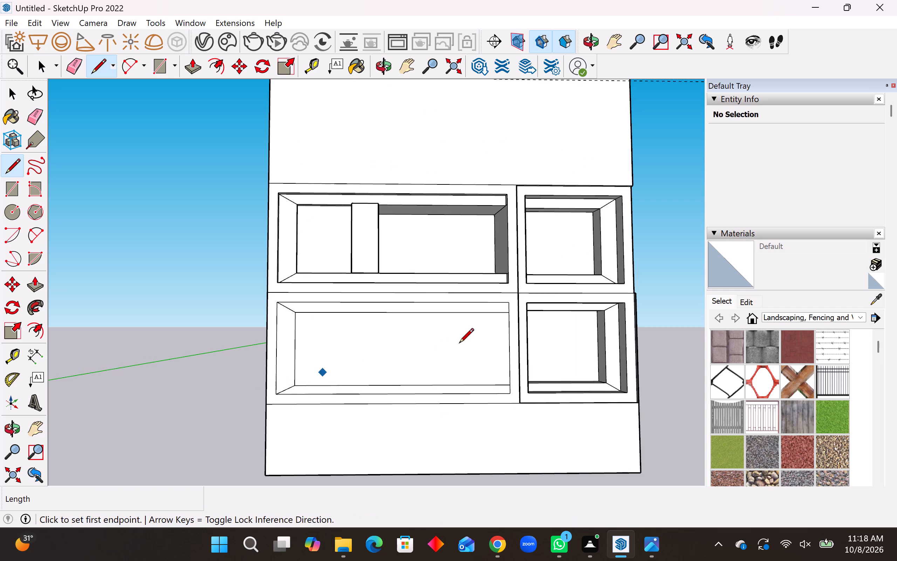
middle_drag(459, 344, 481, 358)
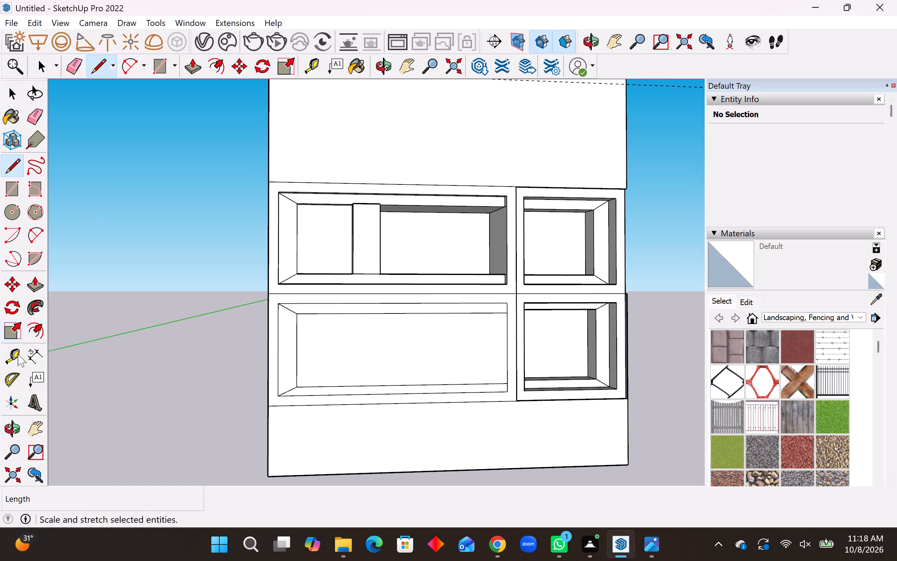
click(35, 289)
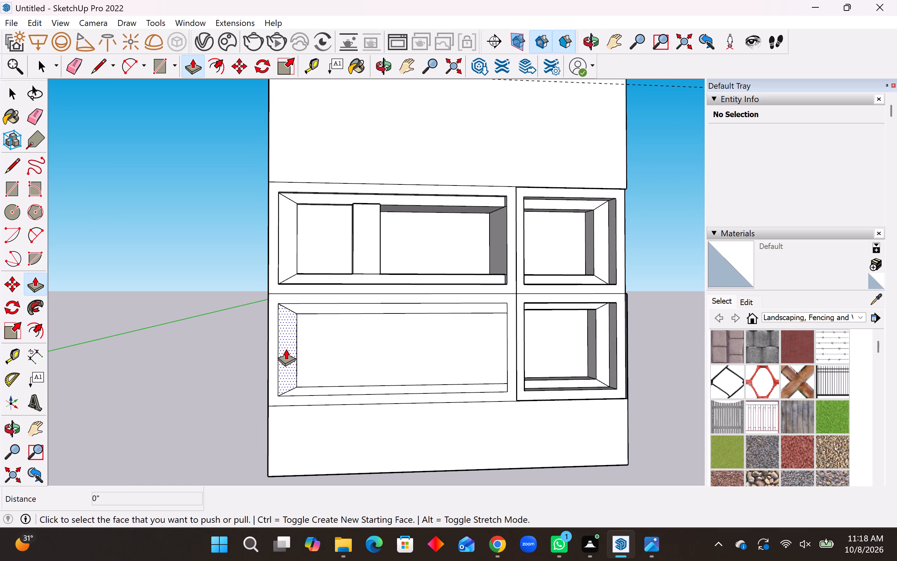
click(286, 349)
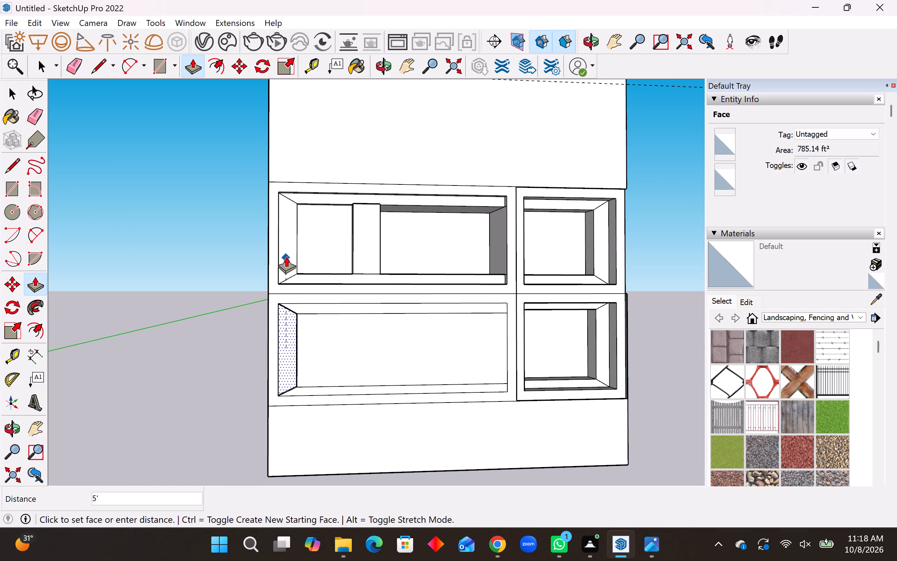
scroll(287, 256, up, 4)
middle_drag(287, 256, 288, 300)
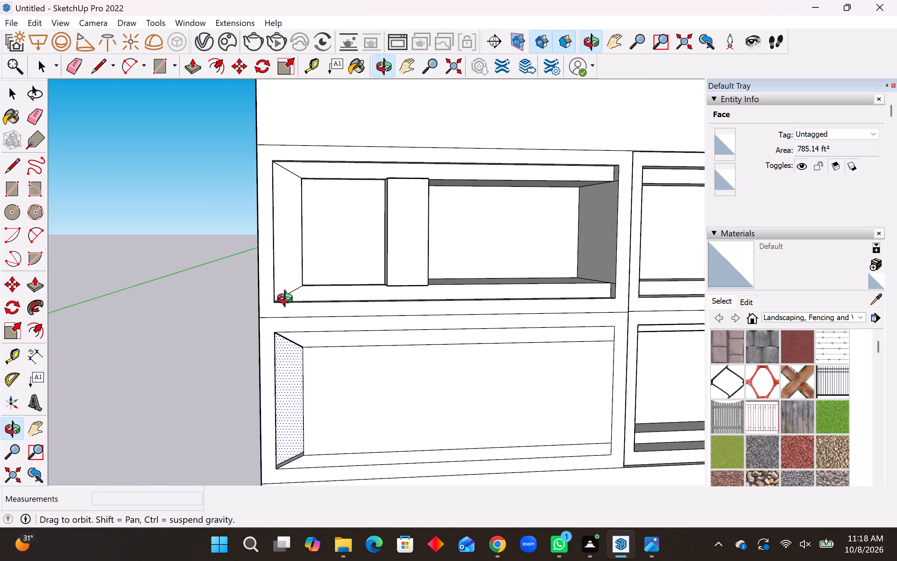
middle_drag(288, 300, 289, 320)
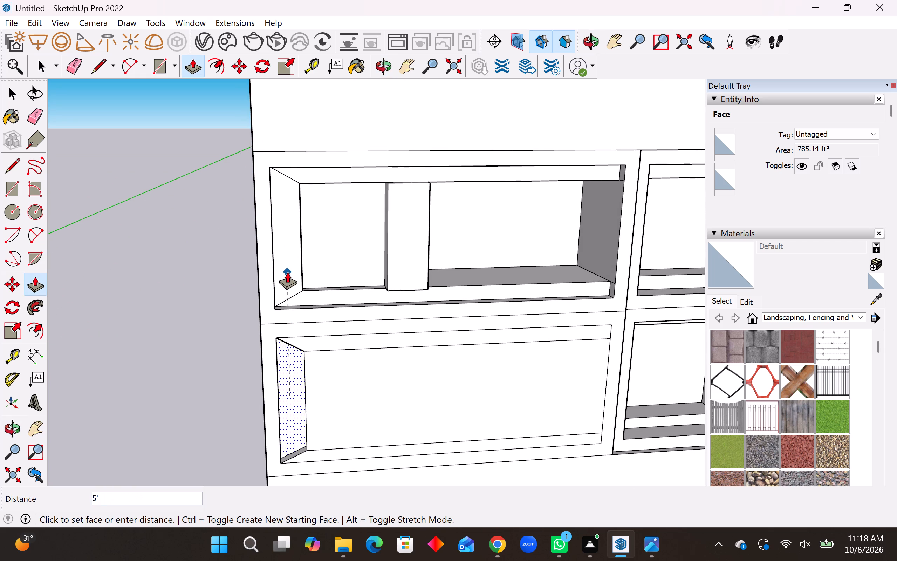
click(287, 272)
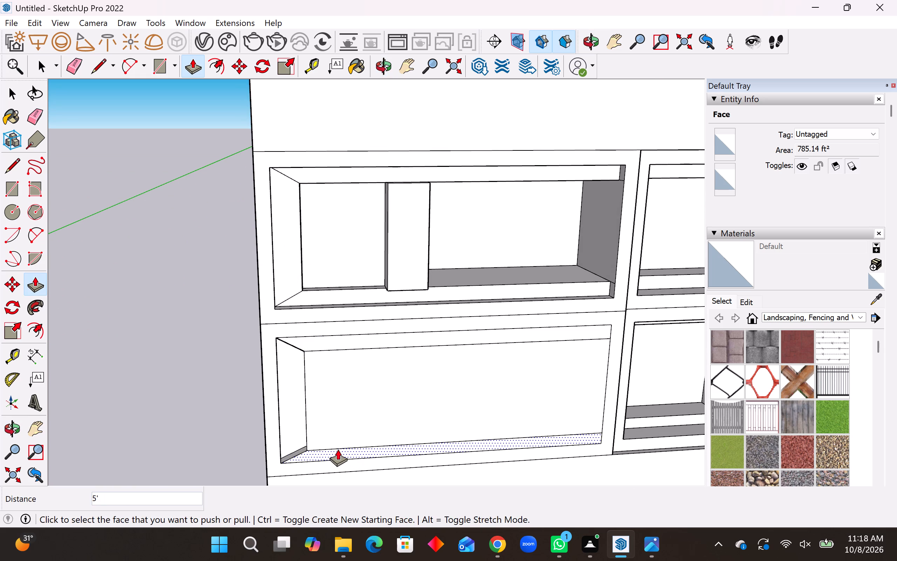
click(338, 449)
click(293, 428)
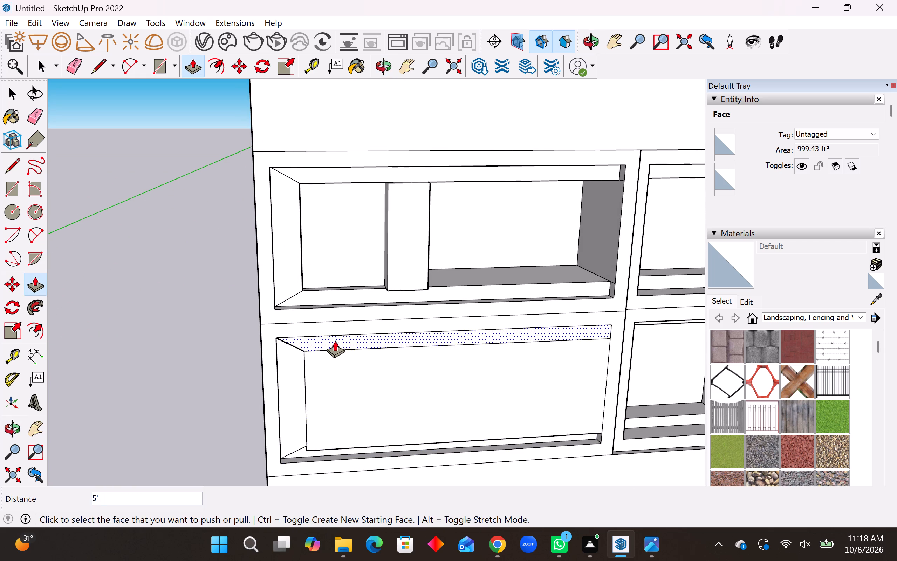
click(335, 340)
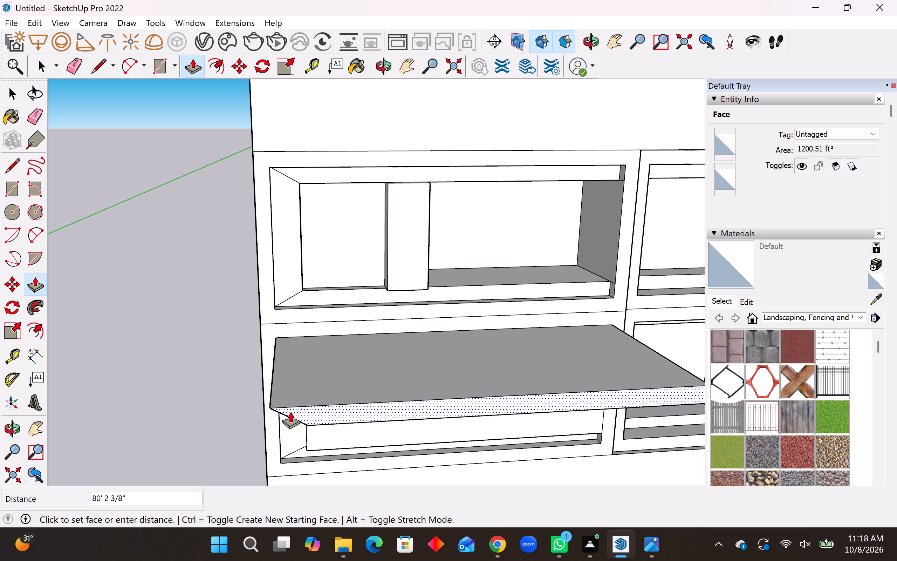
middle_drag(293, 418, 321, 306)
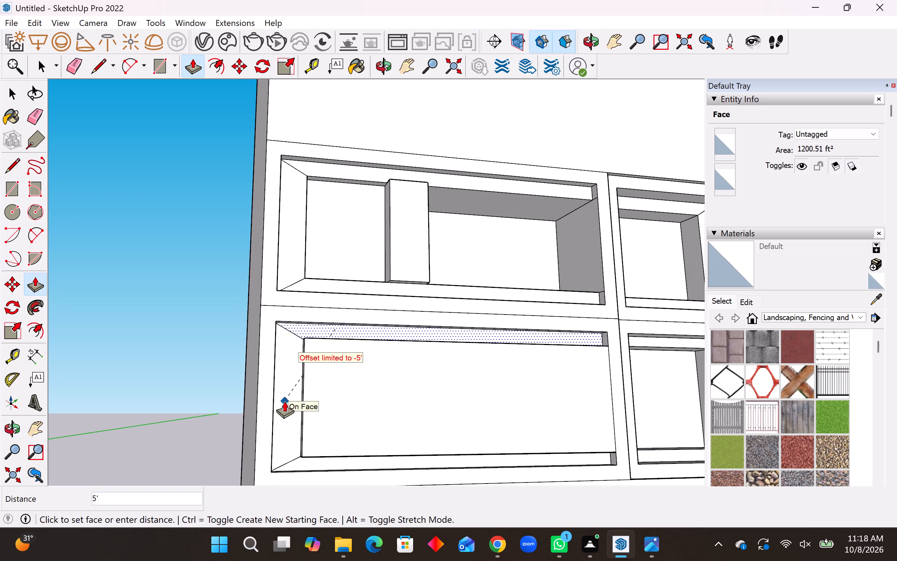
click(285, 401)
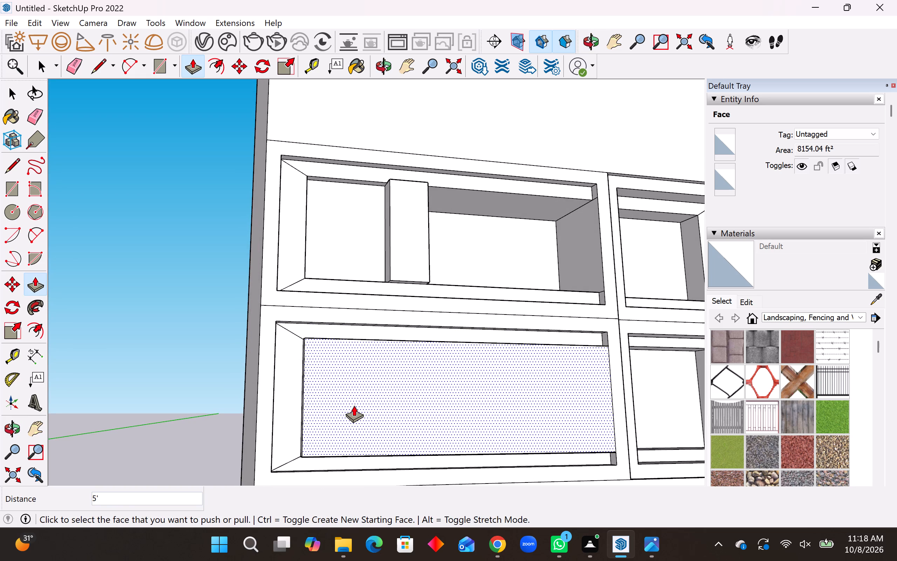
Draw two vertical lines about 52' 5" long across the lower-left compartment's inner face, in line with the edges of the divider above.
middle_drag(429, 406, 418, 406)
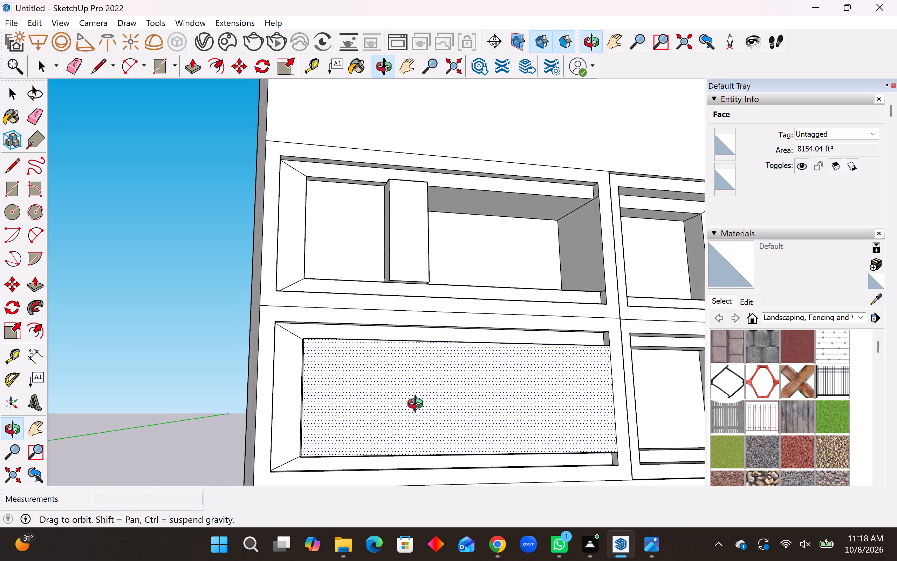
middle_drag(418, 406, 363, 417)
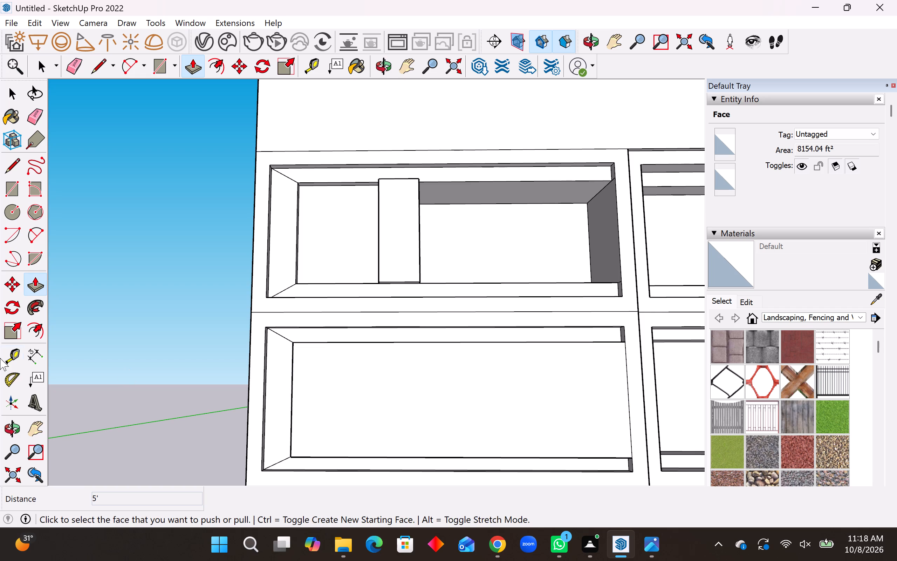
click(11, 173)
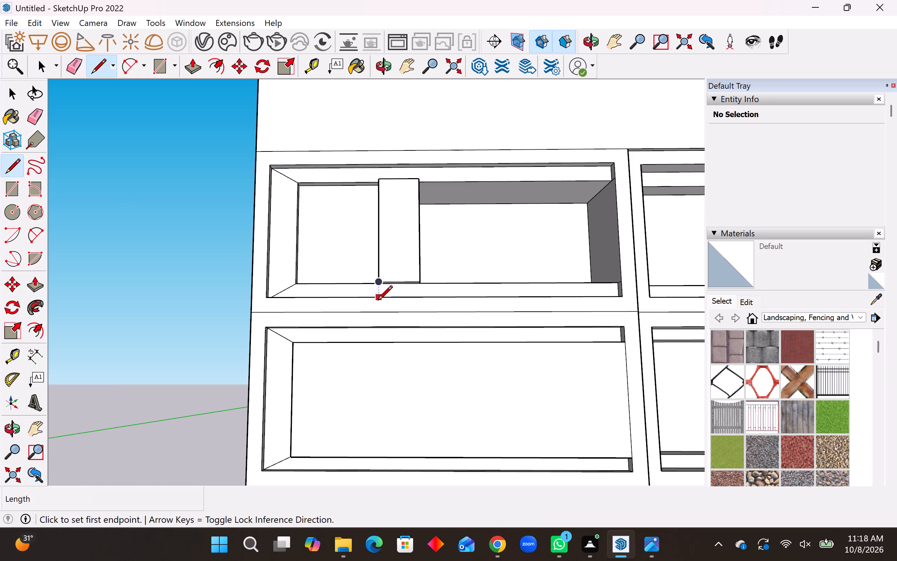
click(378, 344)
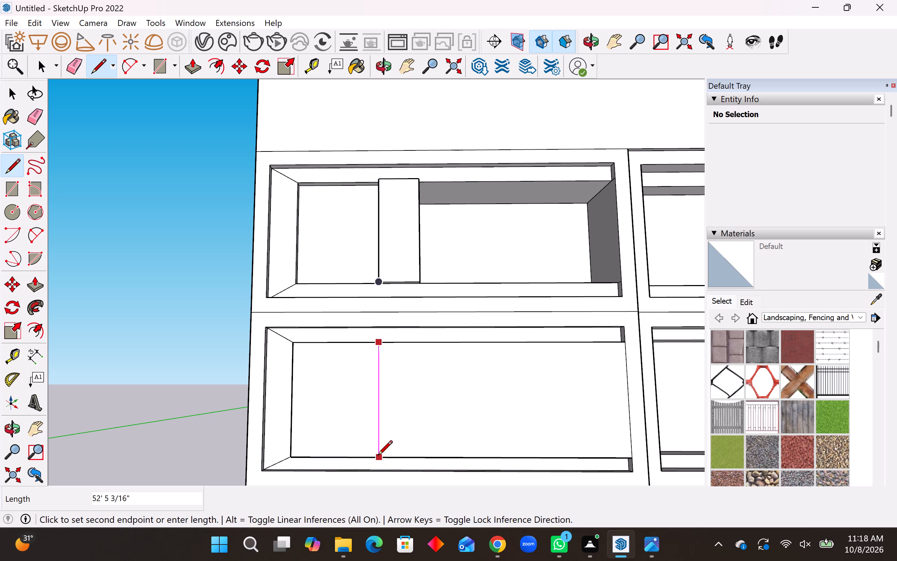
click(378, 460)
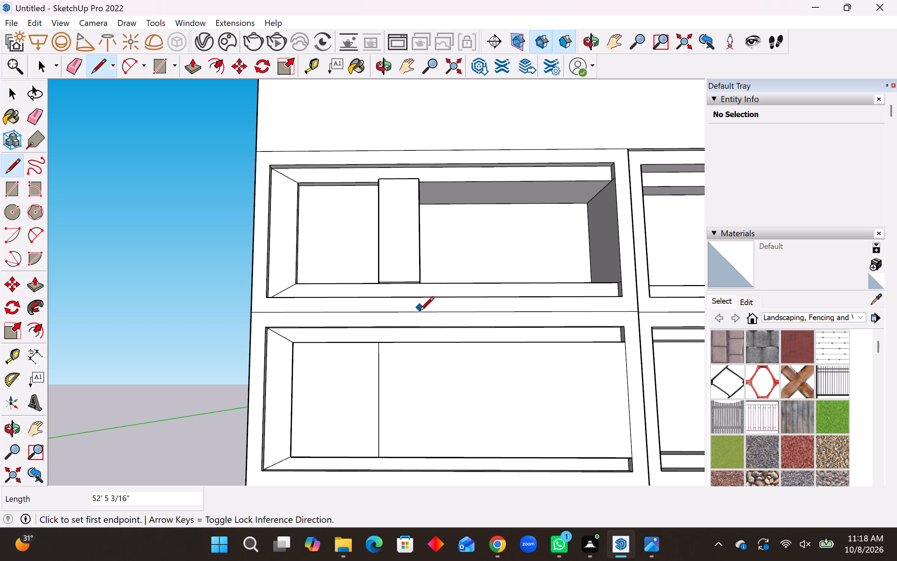
scroll(420, 281, up, 2)
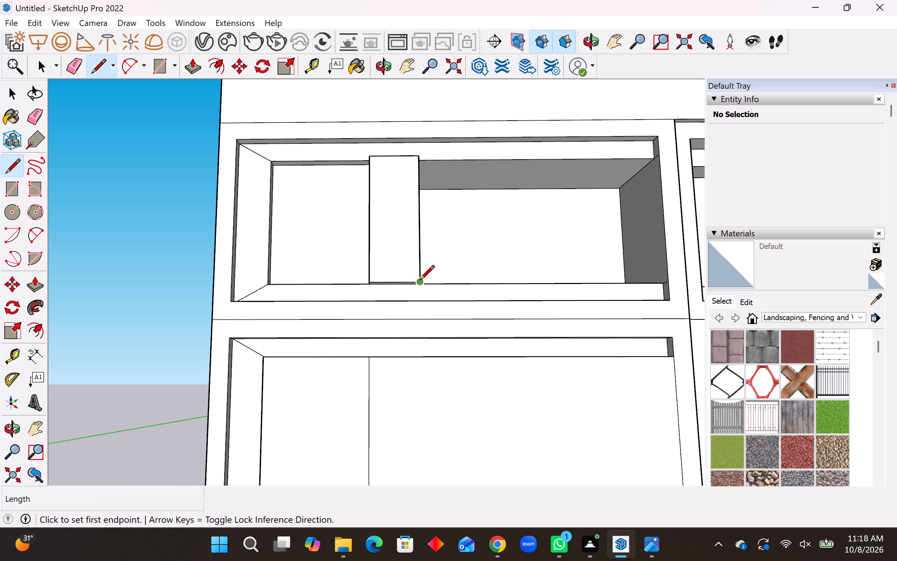
scroll(420, 281, up, 4)
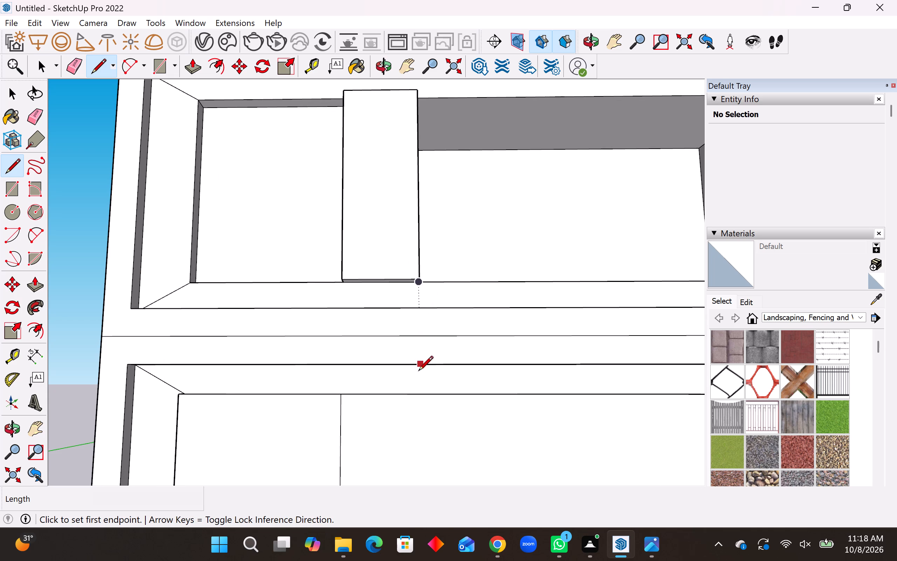
click(418, 395)
scroll(427, 347, down, 4)
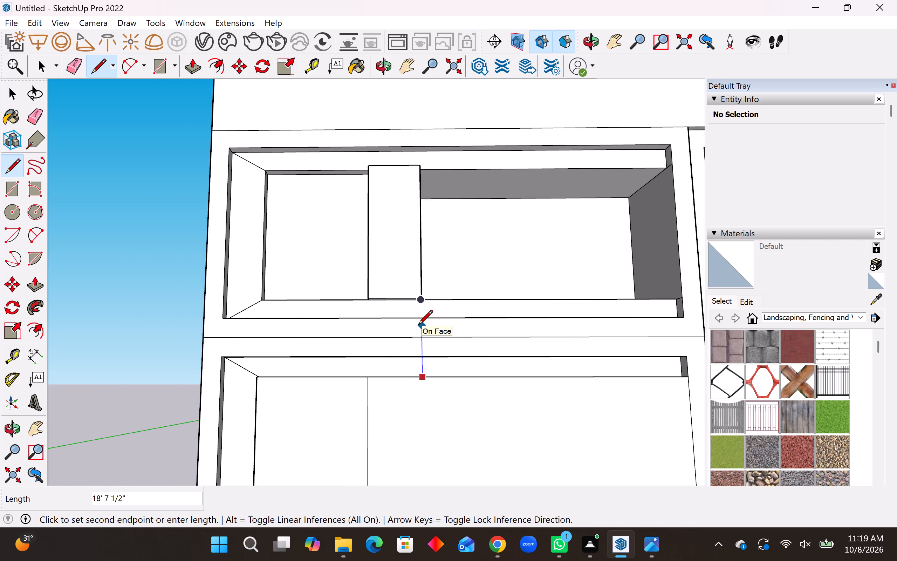
scroll(418, 327, down, 7)
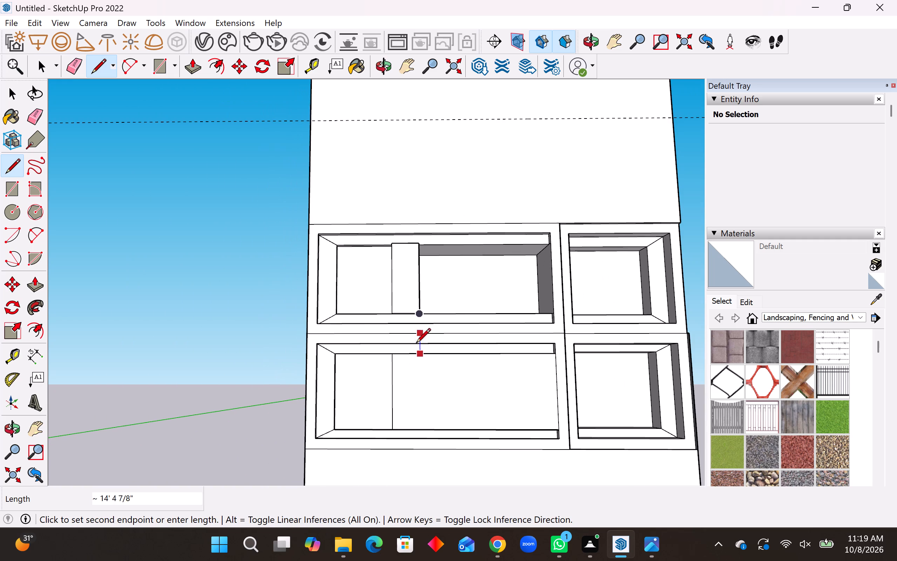
click(425, 429)
Push the inner face beside the divider strip, between the strip and the left border, inward by 5'.
middle_drag(486, 430, 489, 425)
middle_click(521, 398)
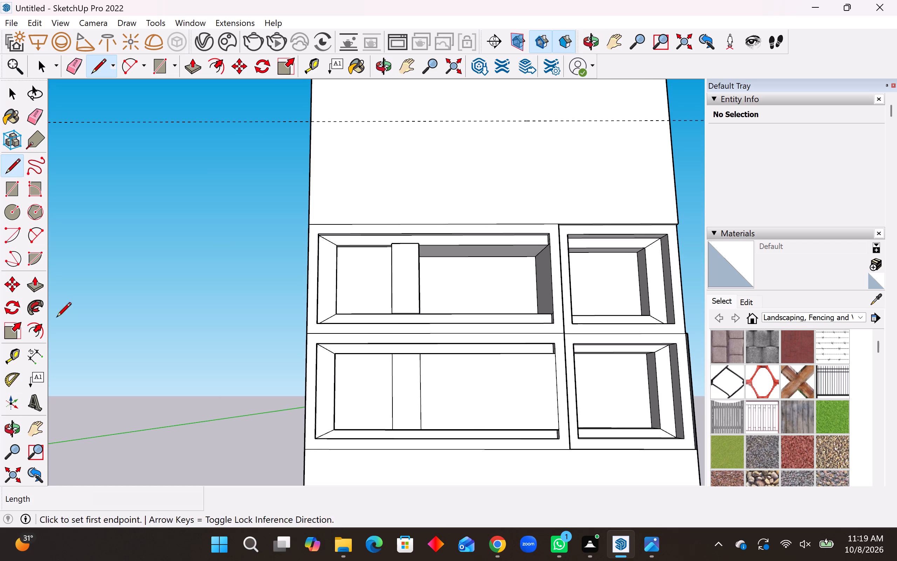
click(34, 282)
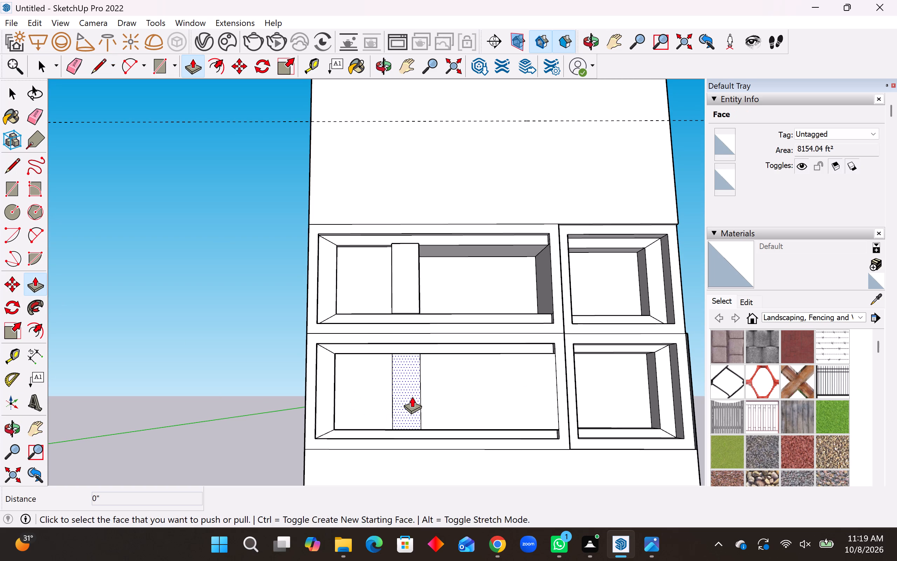
click(412, 397)
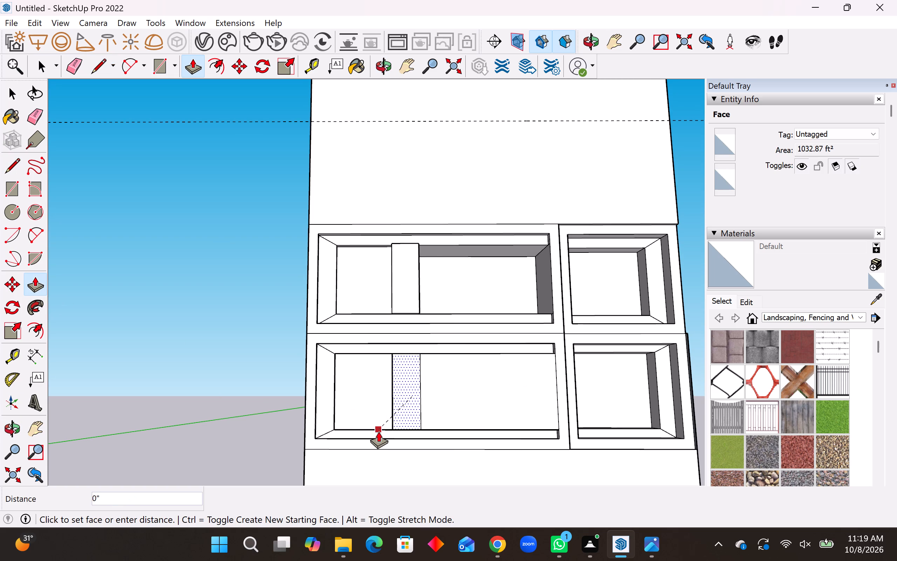
click(378, 431)
middle_drag(449, 396, 648, 348)
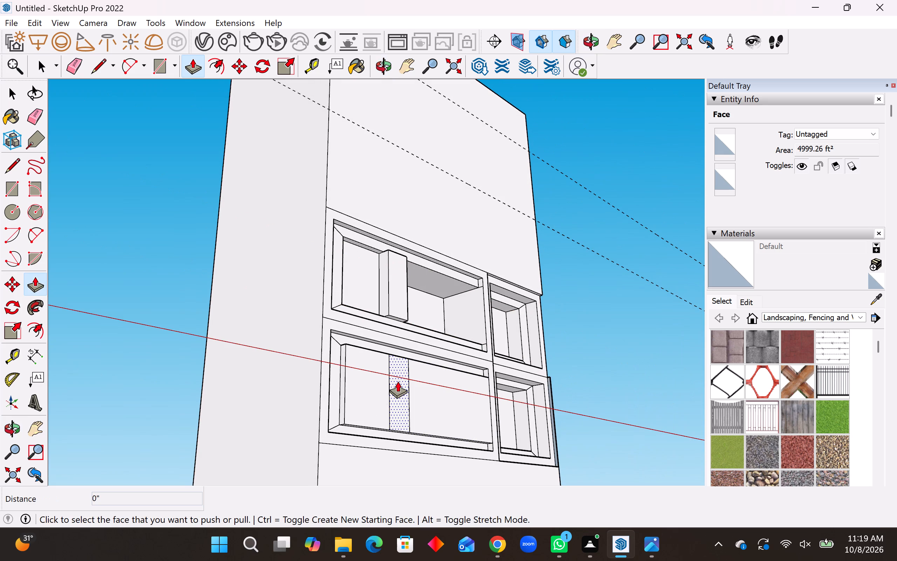
click(358, 382)
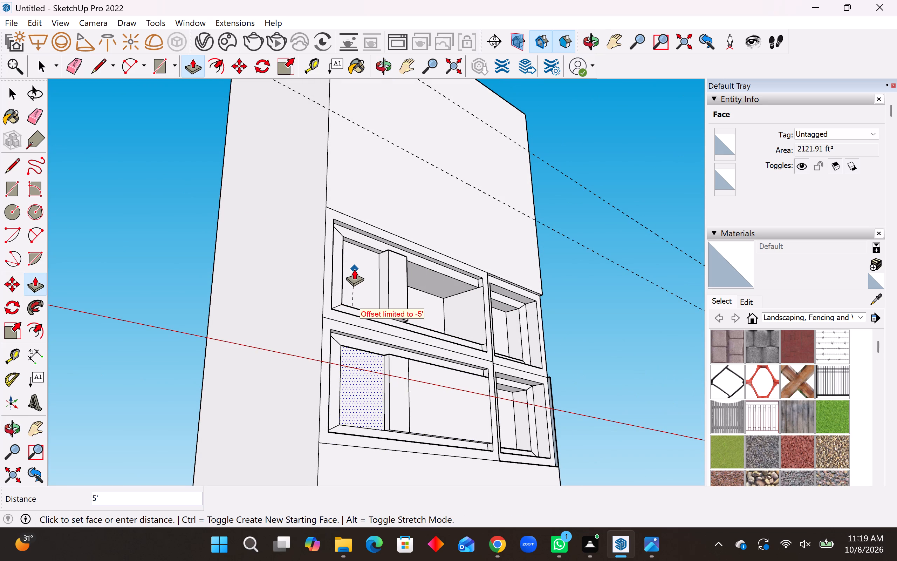
scroll(354, 270, up, 7)
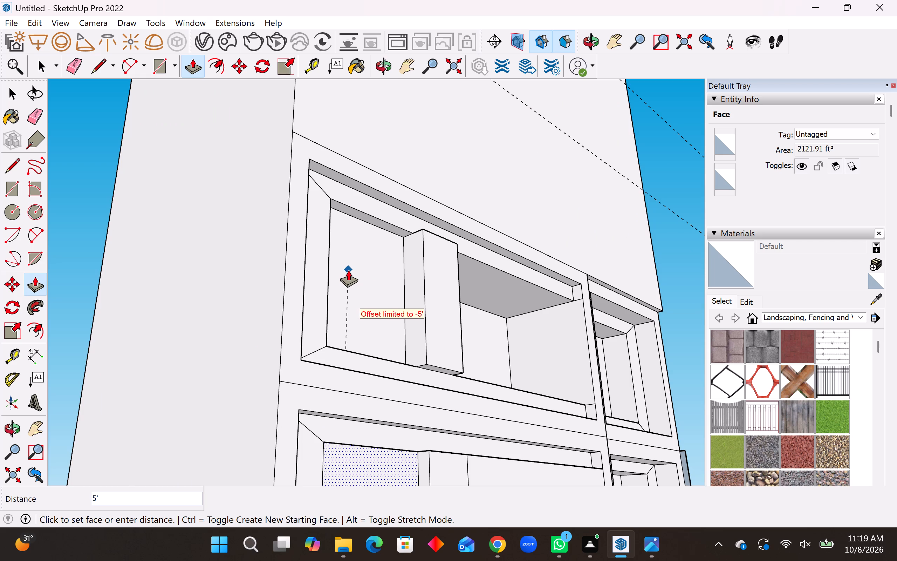
click(348, 270)
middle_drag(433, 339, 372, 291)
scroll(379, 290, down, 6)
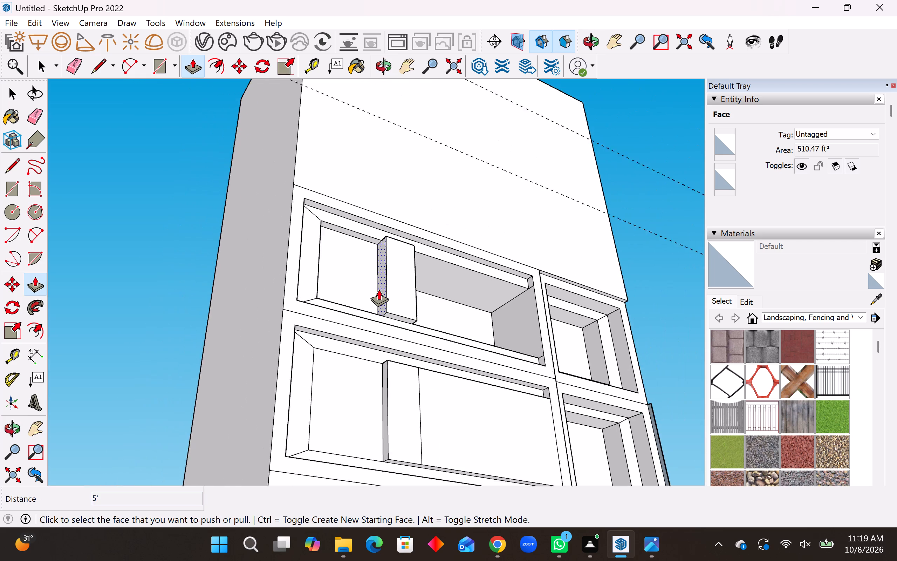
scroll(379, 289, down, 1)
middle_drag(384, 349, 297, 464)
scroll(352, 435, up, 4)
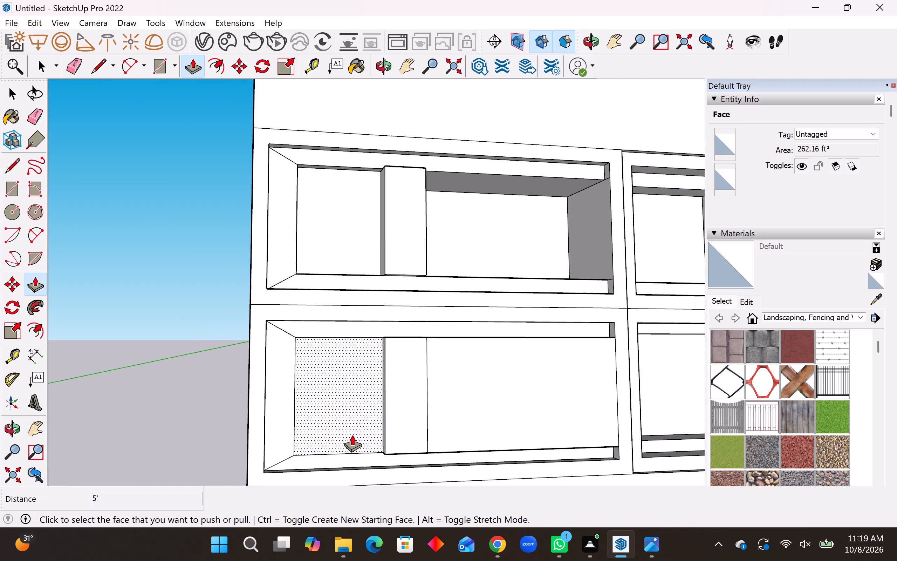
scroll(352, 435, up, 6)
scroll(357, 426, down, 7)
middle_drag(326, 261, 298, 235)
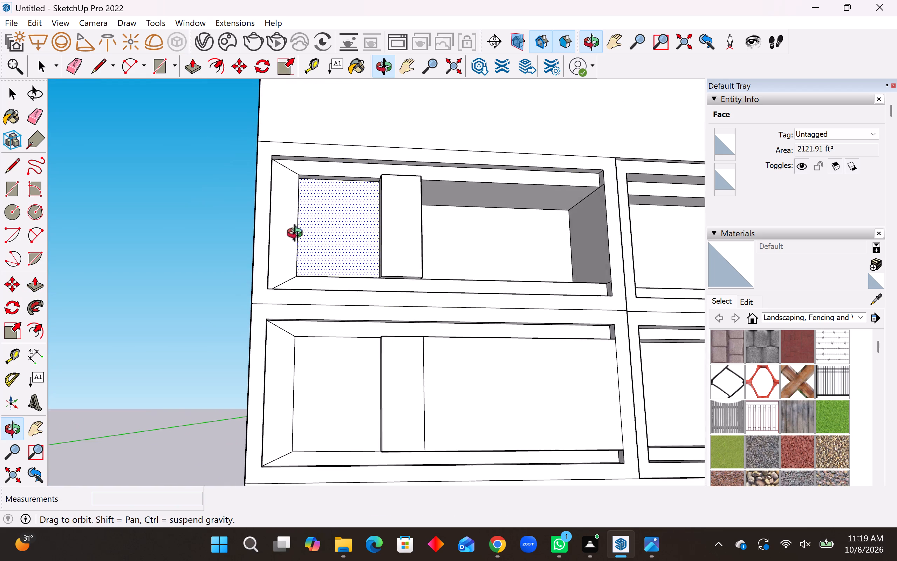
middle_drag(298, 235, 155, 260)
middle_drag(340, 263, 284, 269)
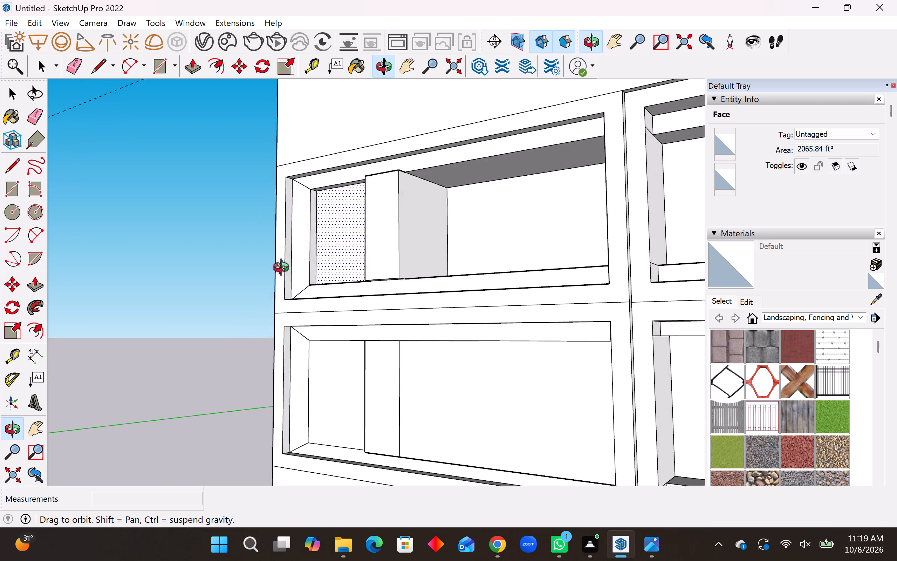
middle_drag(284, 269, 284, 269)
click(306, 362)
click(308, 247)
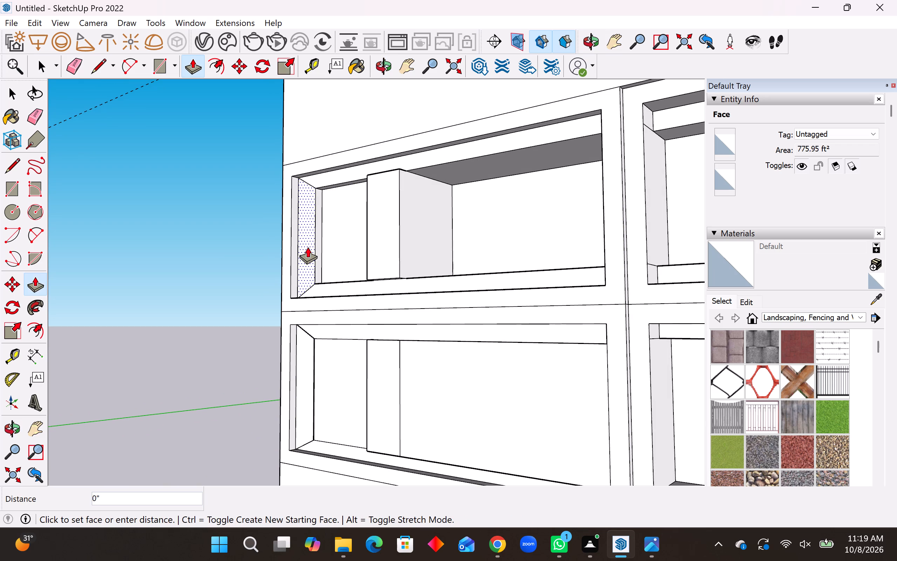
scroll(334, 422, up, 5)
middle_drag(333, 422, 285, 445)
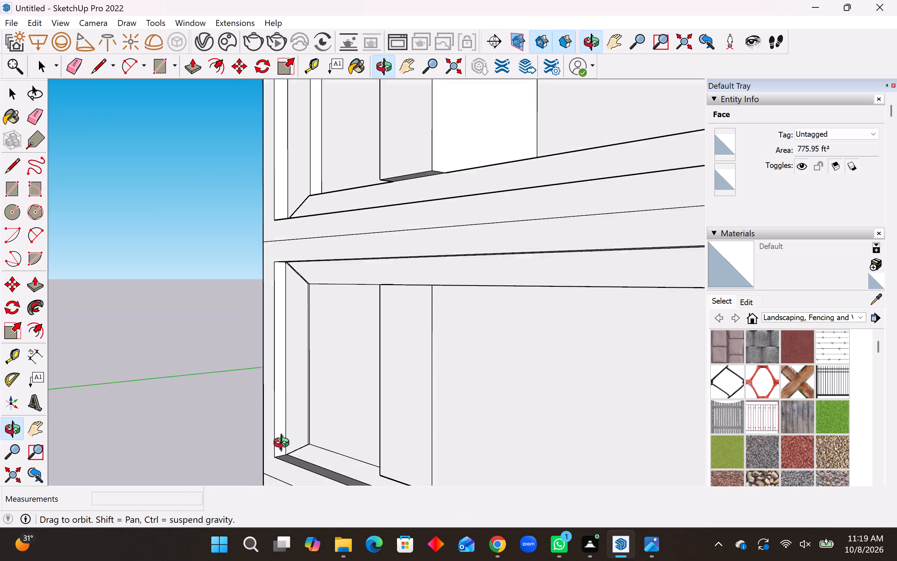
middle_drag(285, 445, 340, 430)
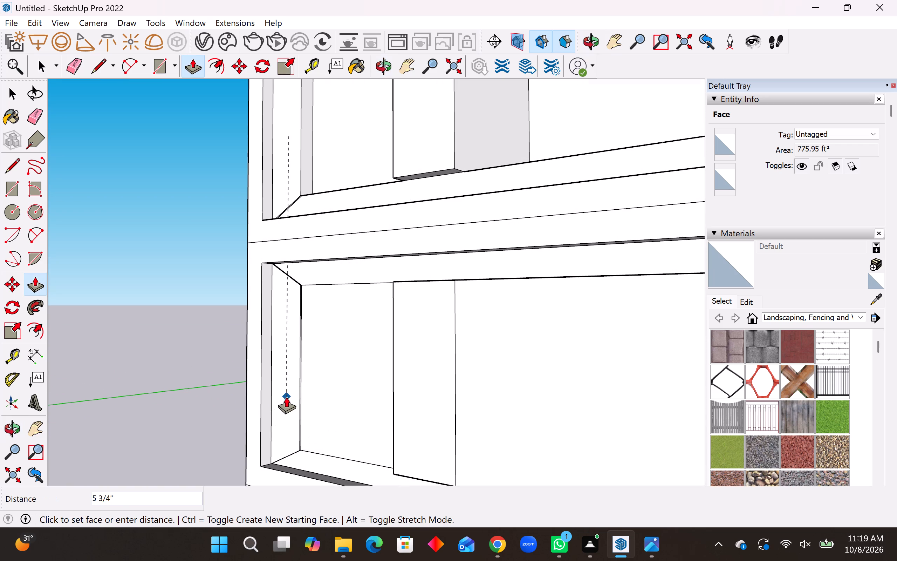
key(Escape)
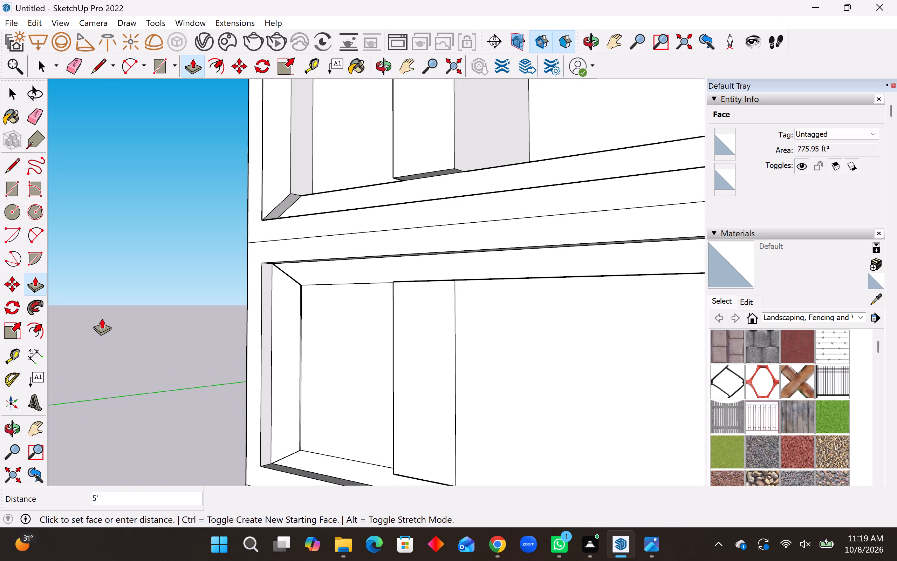
Push/Pull the lower-left compartment's left border face by 5 3/4" to the level of the left border face above.
click(281, 357)
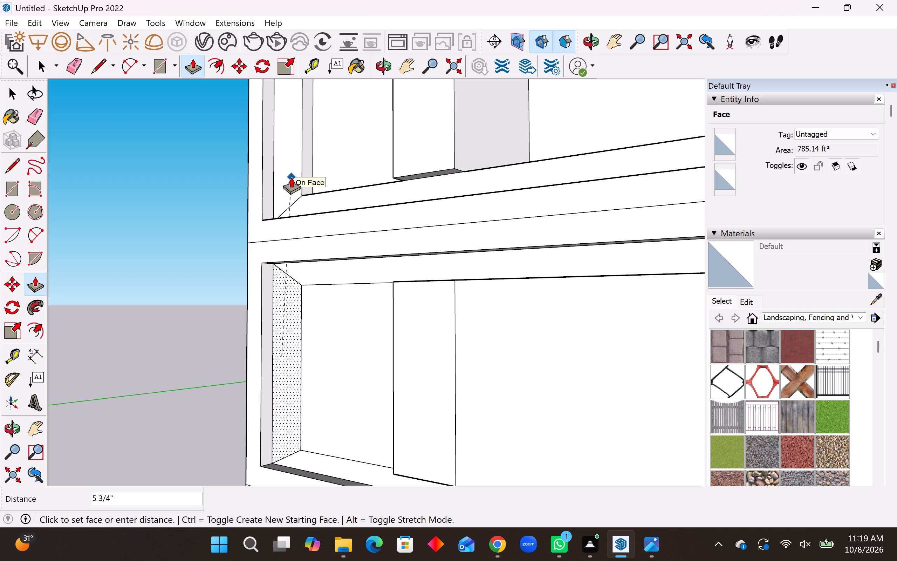
click(291, 171)
Push the inner face between the left border and the divider strip a further 5' inward, matching the back face above.
click(334, 344)
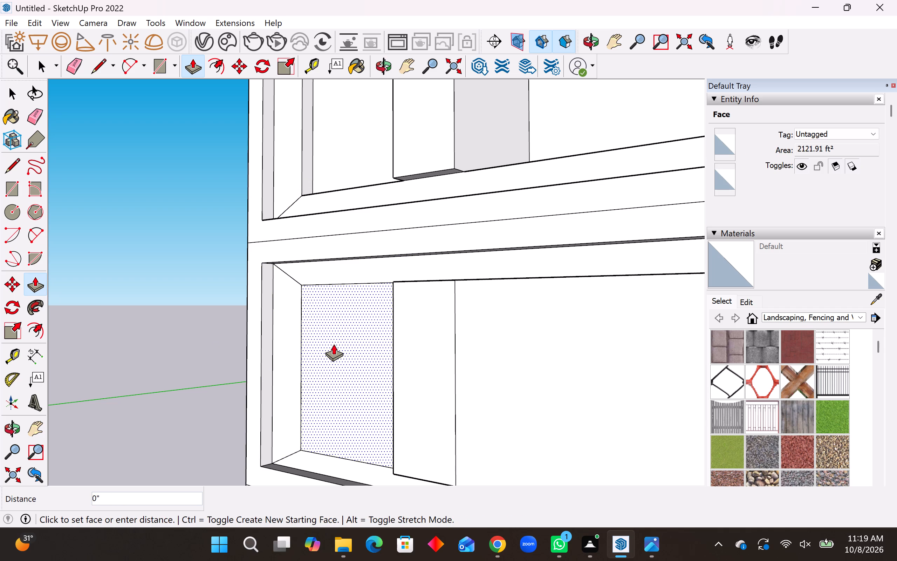
click(360, 153)
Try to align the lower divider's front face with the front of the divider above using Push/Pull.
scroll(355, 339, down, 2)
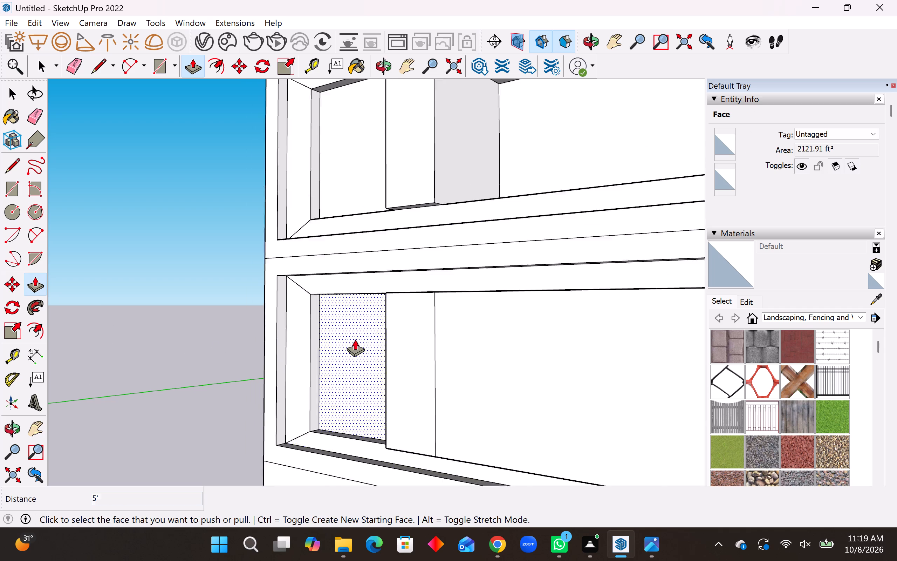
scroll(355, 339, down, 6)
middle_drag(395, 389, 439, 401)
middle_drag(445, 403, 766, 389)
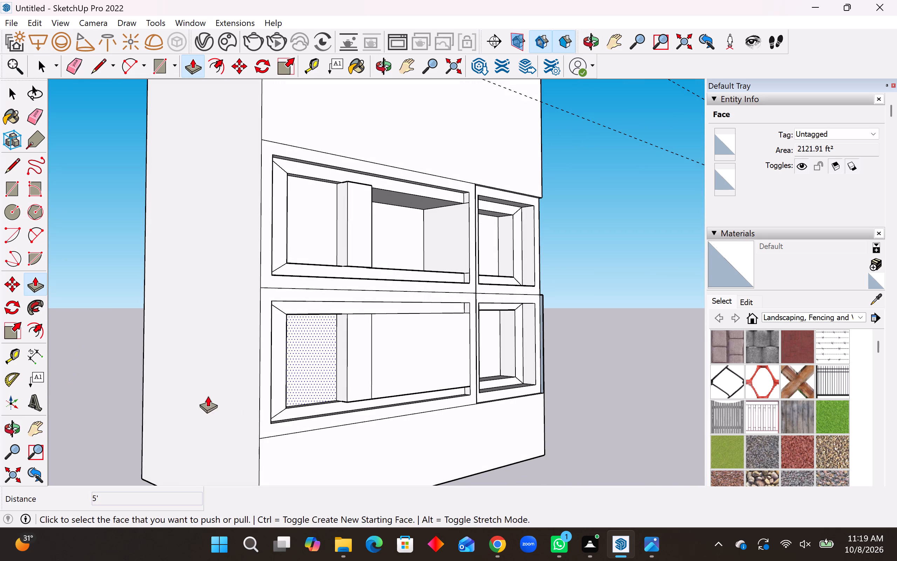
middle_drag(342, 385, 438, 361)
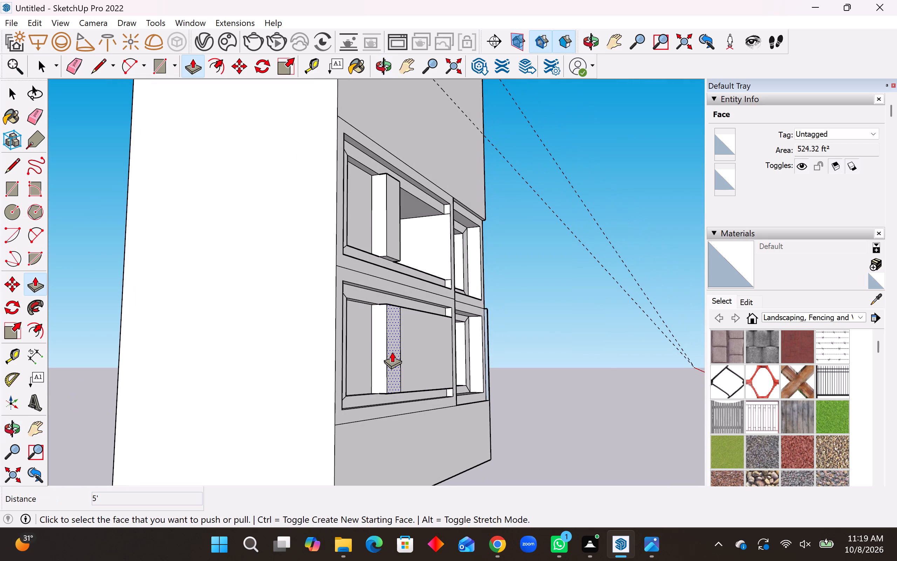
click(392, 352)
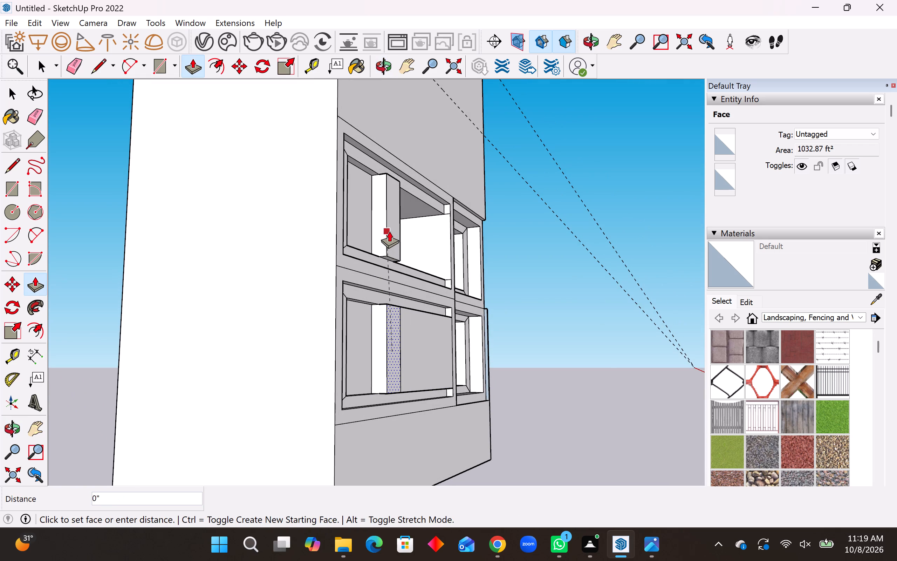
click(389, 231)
Push the inner face to the right of the lower divider inward by 5' and a further 40', matching the deep recess above.
middle_drag(410, 340, 155, 372)
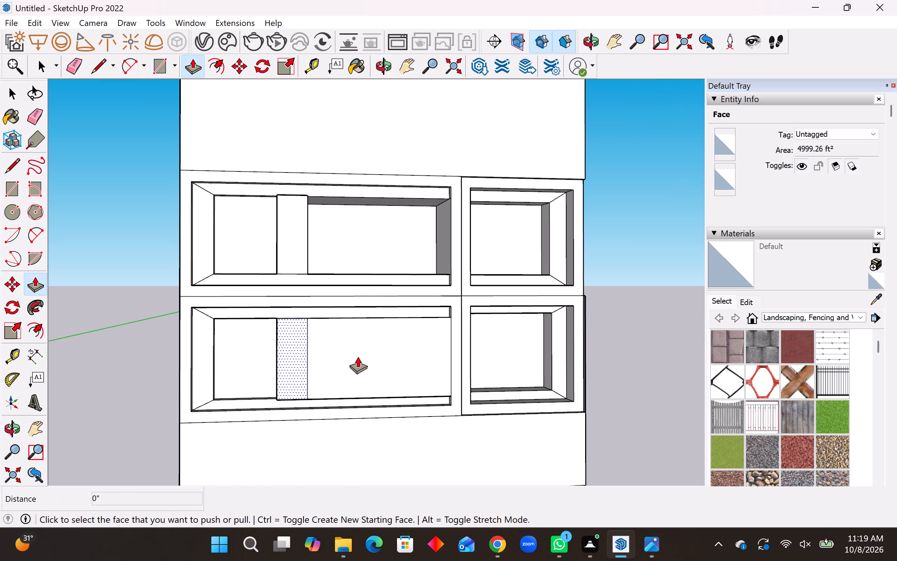
click(358, 357)
middle_drag(363, 235, 361, 302)
scroll(351, 221, up, 4)
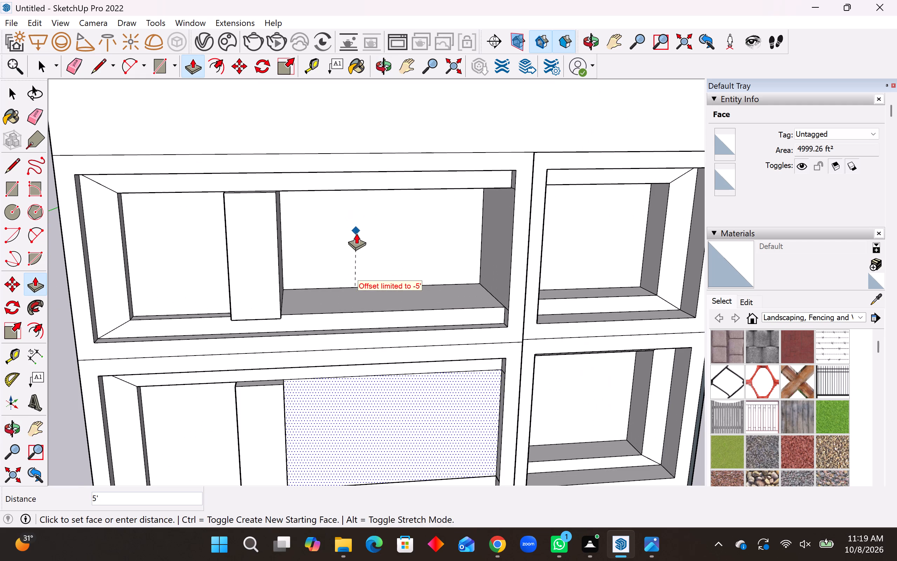
click(356, 233)
click(364, 431)
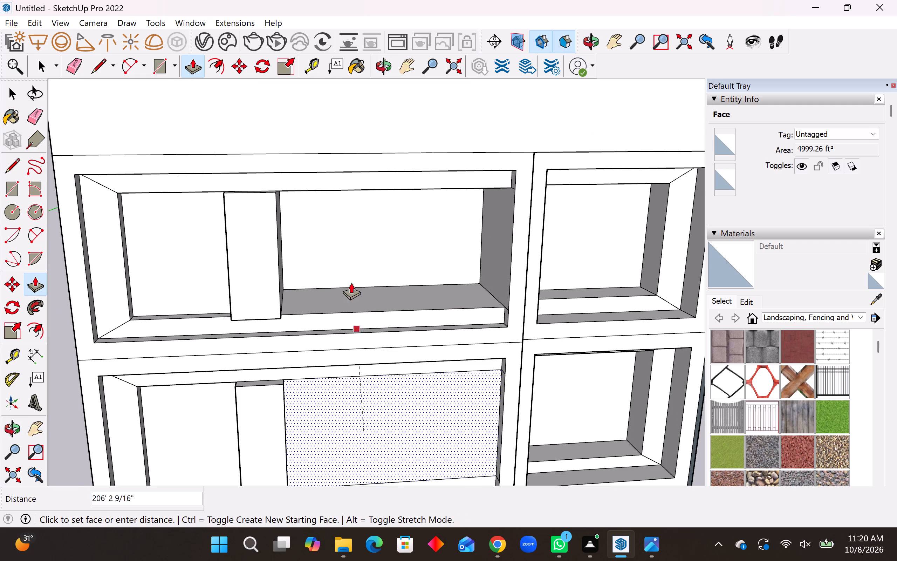
click(348, 239)
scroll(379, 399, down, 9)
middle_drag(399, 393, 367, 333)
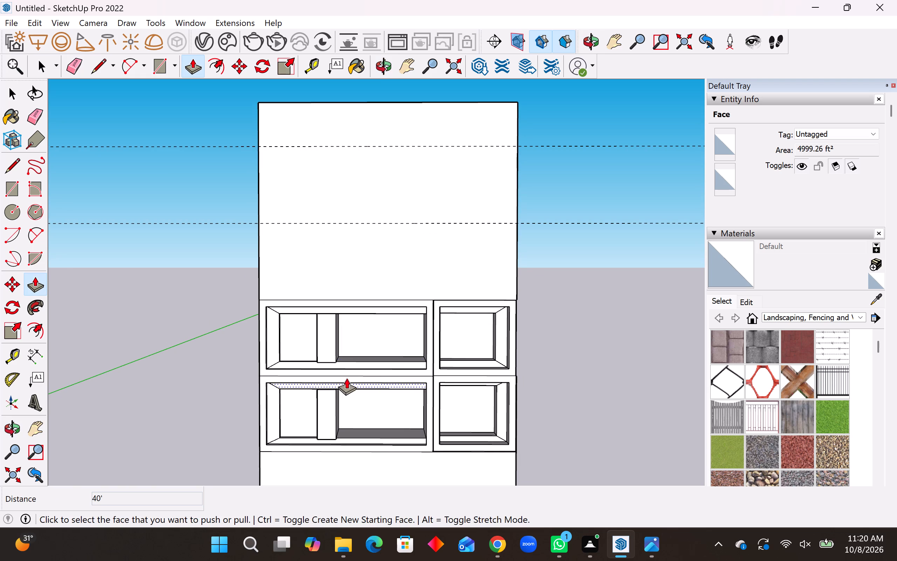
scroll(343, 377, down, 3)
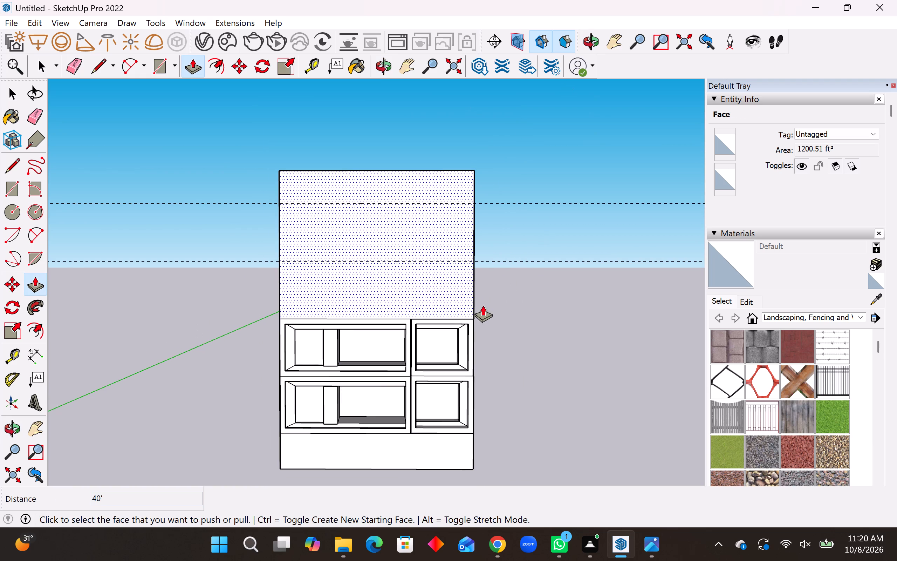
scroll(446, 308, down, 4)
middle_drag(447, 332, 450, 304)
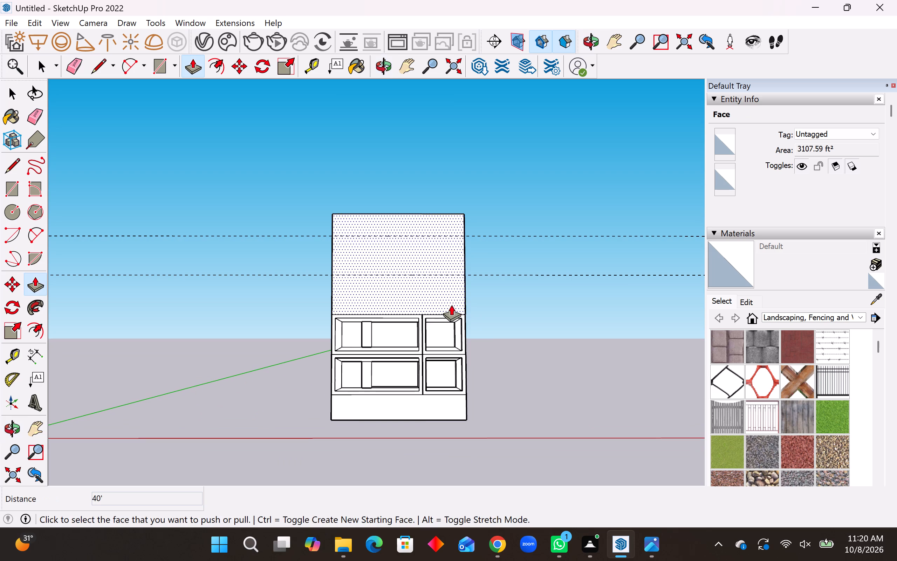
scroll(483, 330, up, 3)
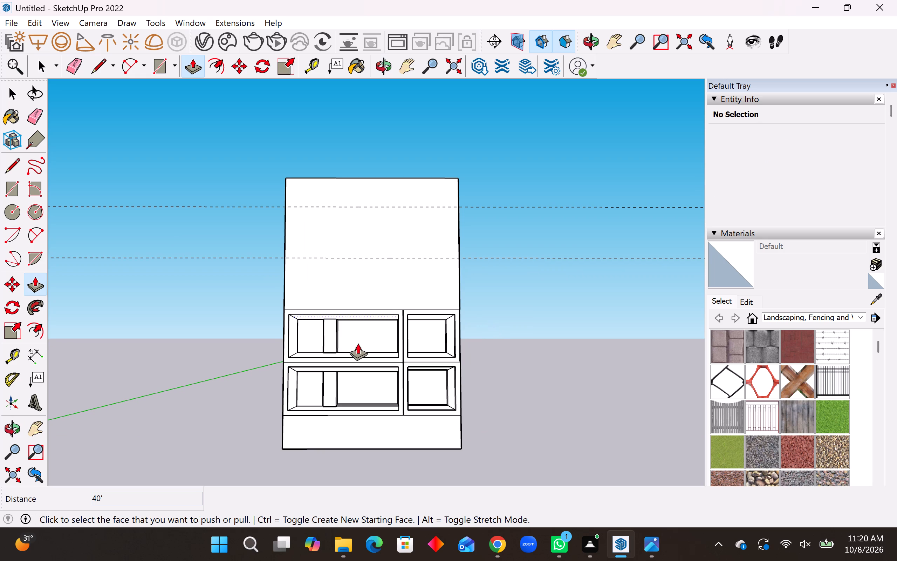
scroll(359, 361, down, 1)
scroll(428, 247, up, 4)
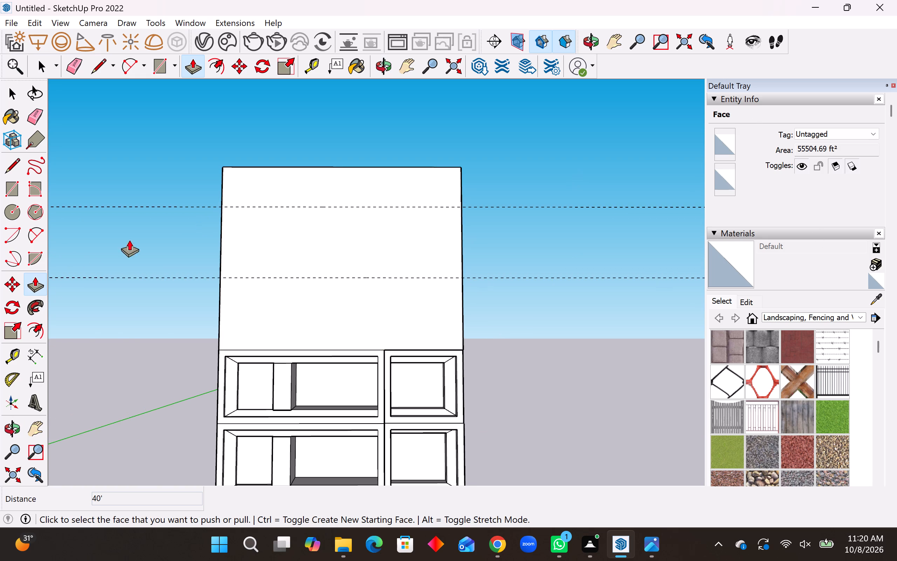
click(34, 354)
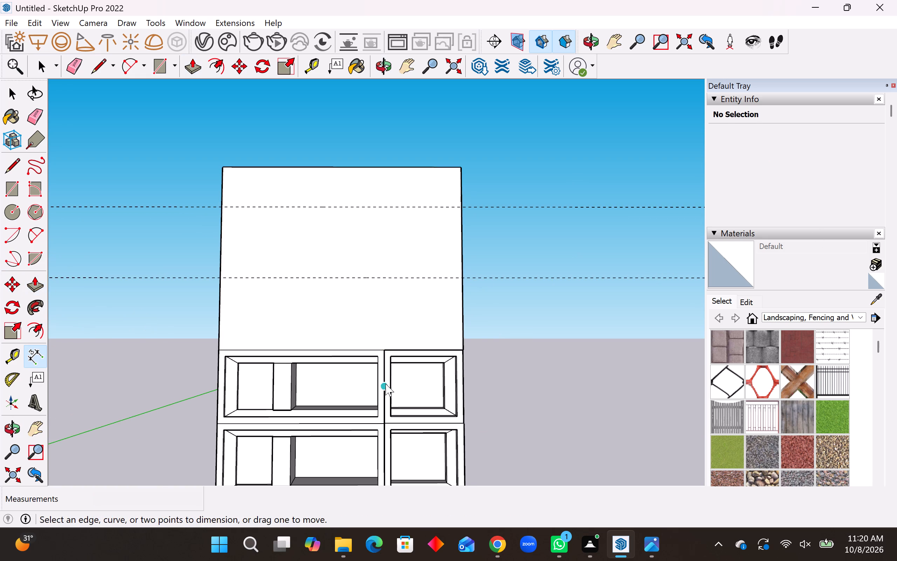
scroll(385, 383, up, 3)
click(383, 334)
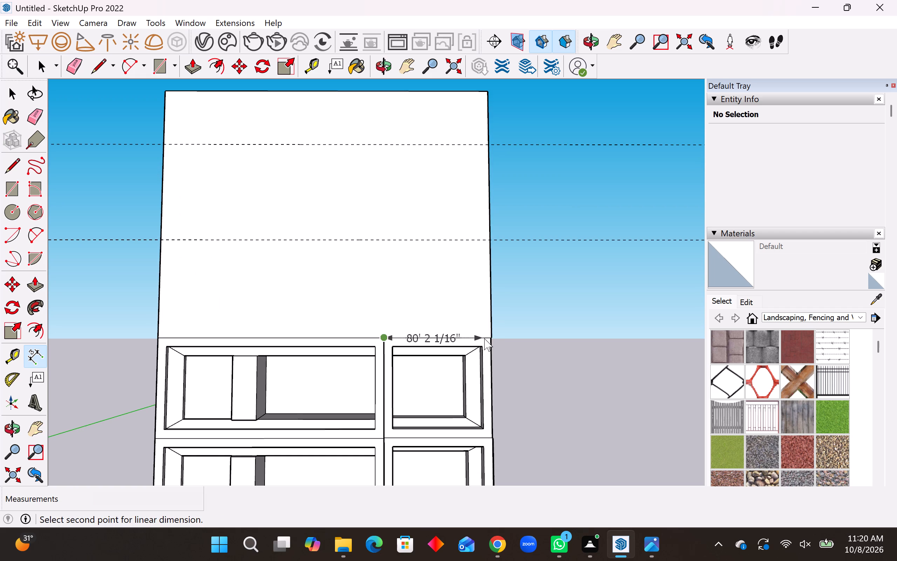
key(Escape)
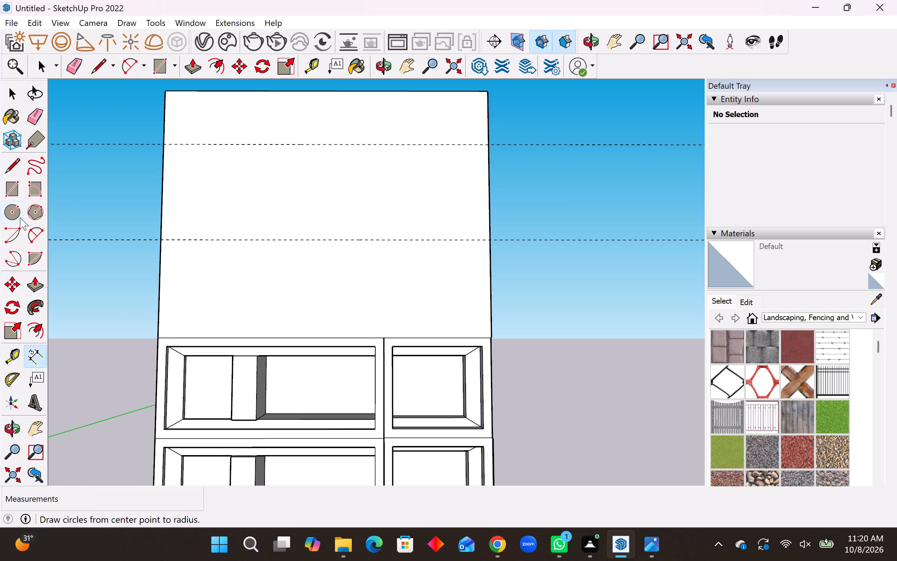
Place a vertical guide on the blank upper front face, 88' in from the unit's left edge.
click(13, 357)
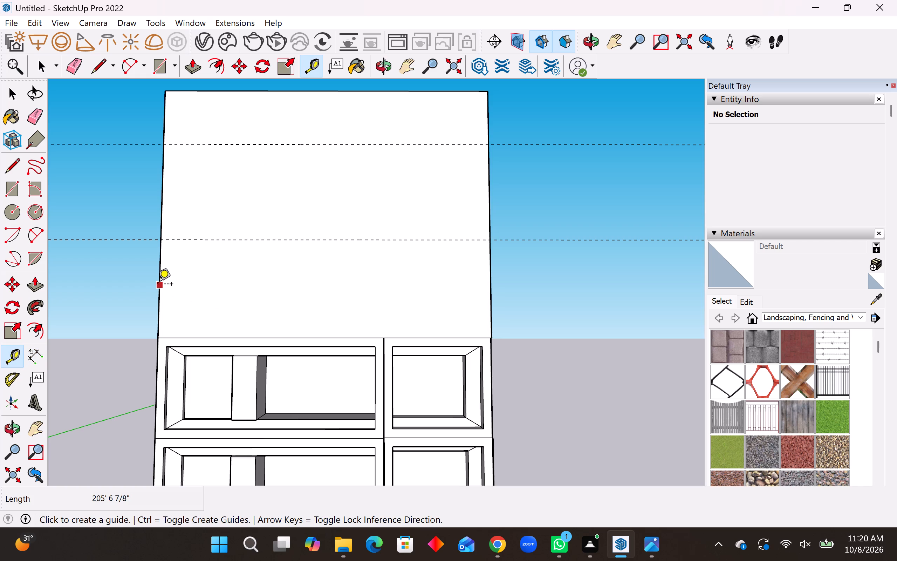
drag(158, 285, 161, 284)
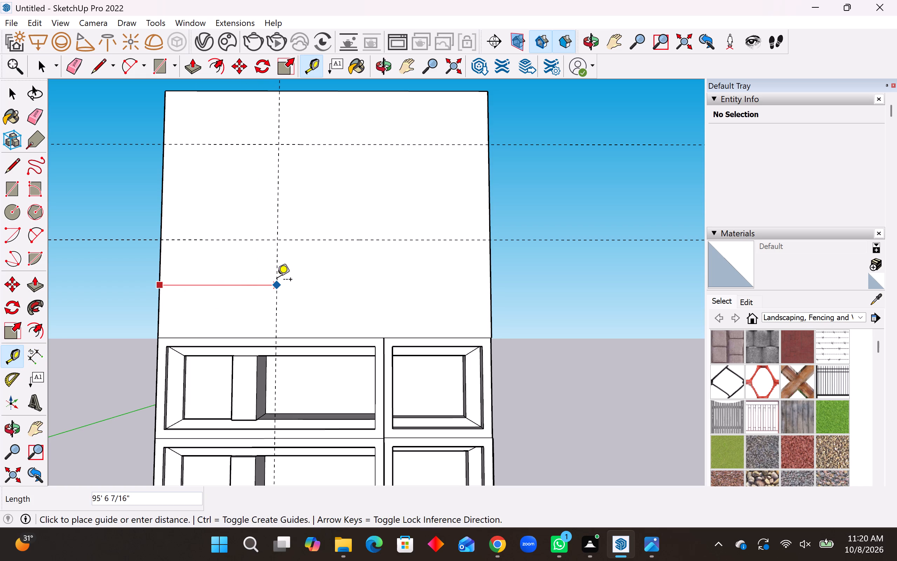
text(88')
key(Return)
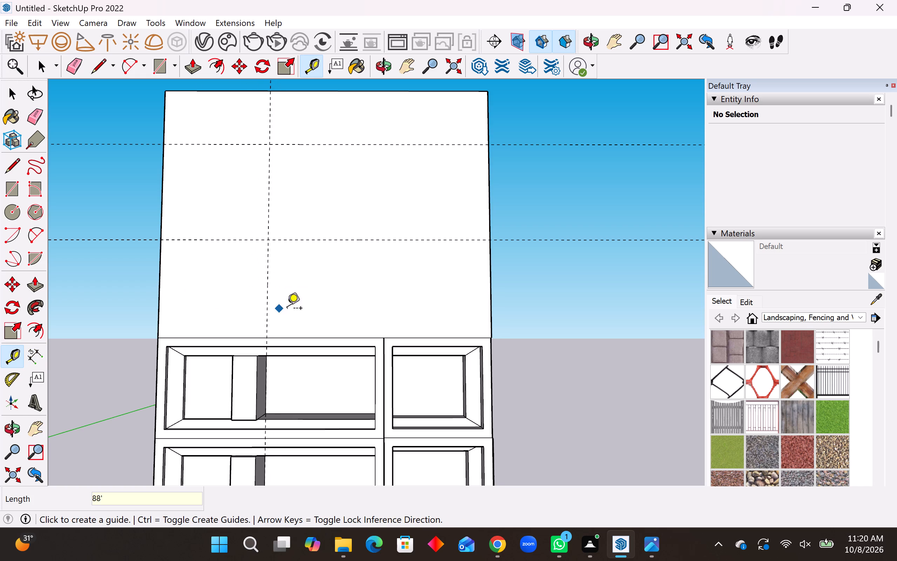
Draw a 160' by 88' rectangle on the upper face, from its lower-left corner to where the 88' guide meets the top horizontal guide.
middle_drag(308, 308, 321, 320)
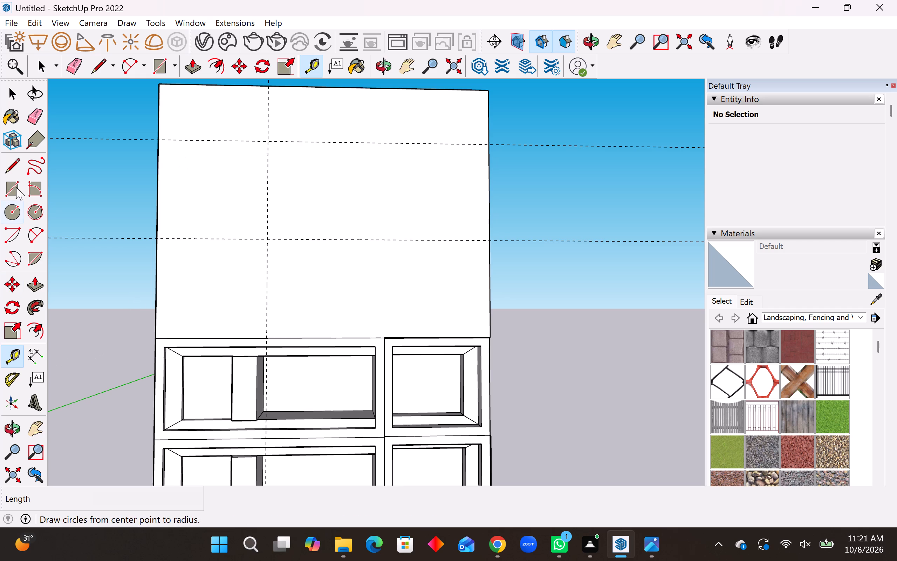
click(8, 192)
click(159, 337)
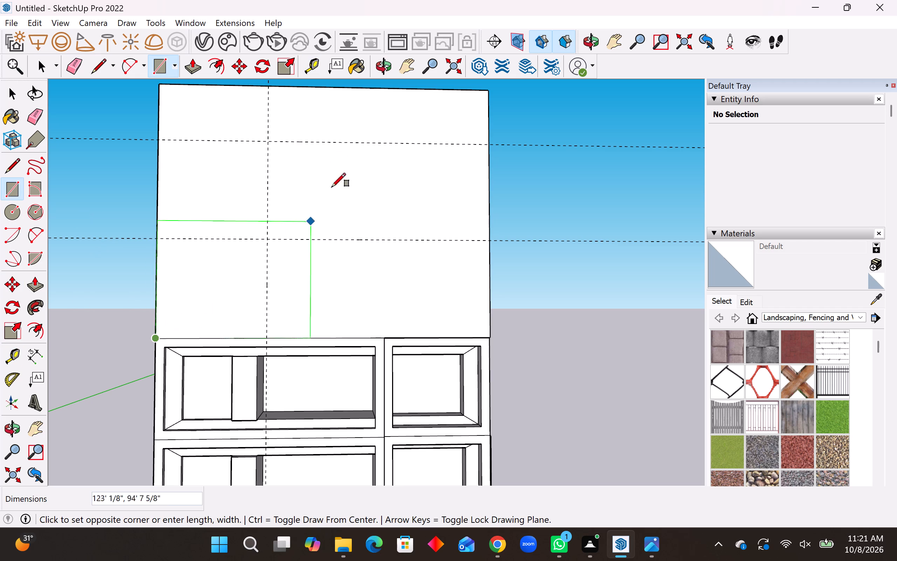
click(268, 140)
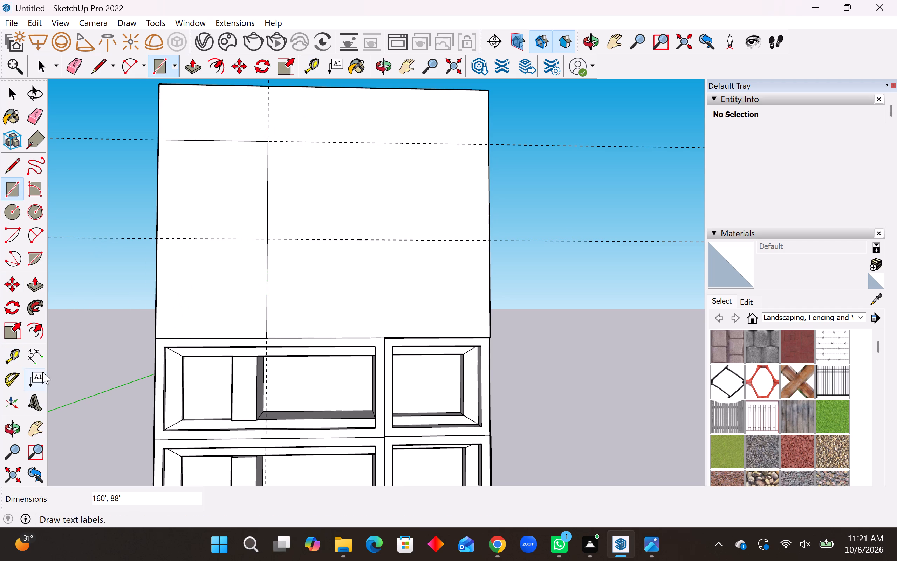
Place guides 7' inside all four edges of the new tall rectangle: top, bottom, right and left.
click(15, 349)
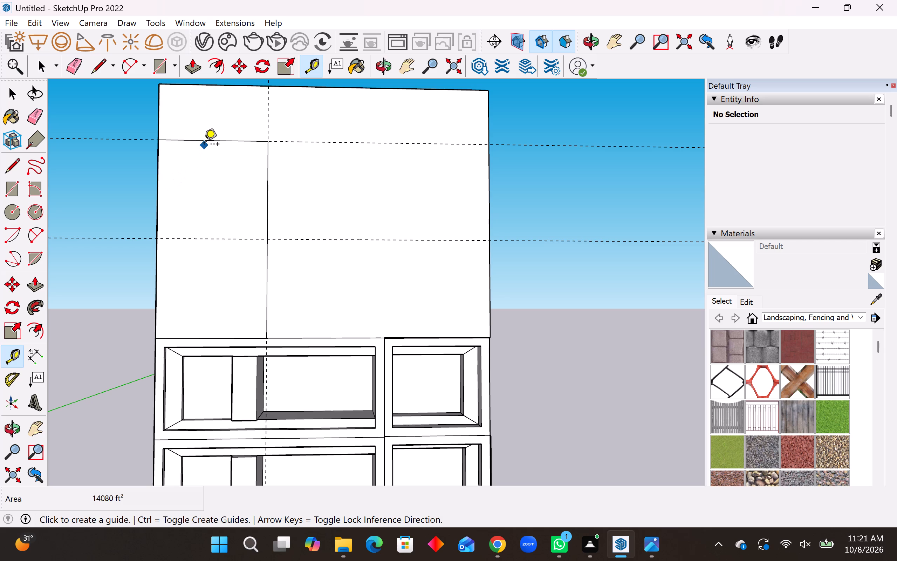
click(204, 143)
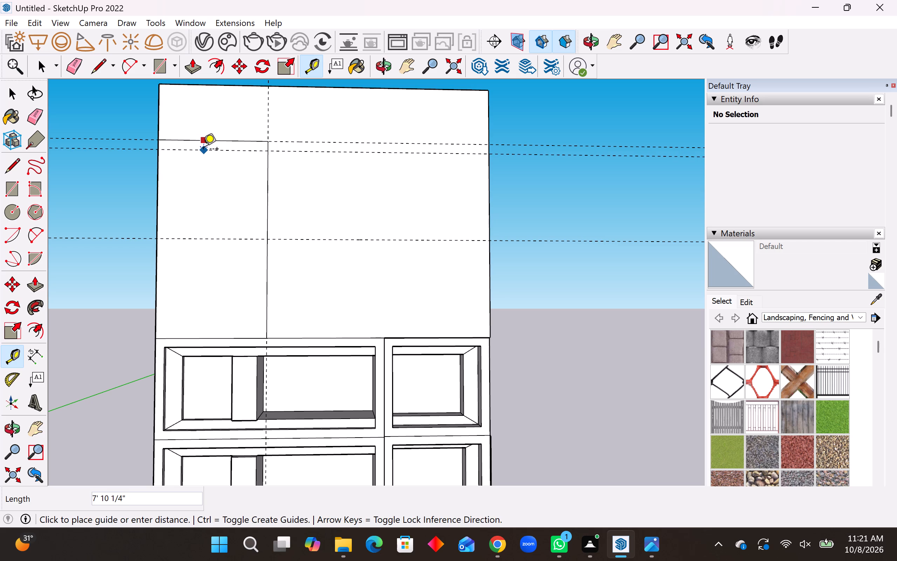
text(7')
key(Return)
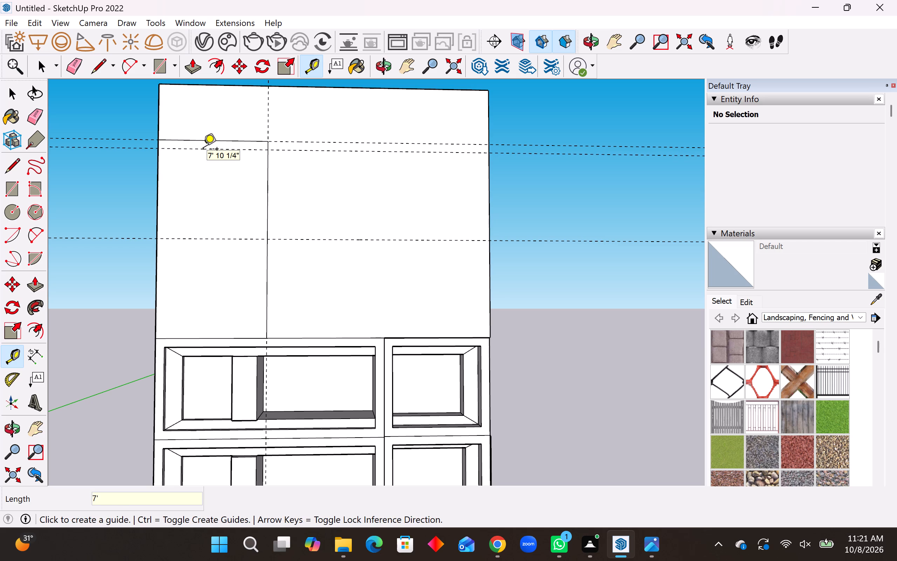
click(208, 337)
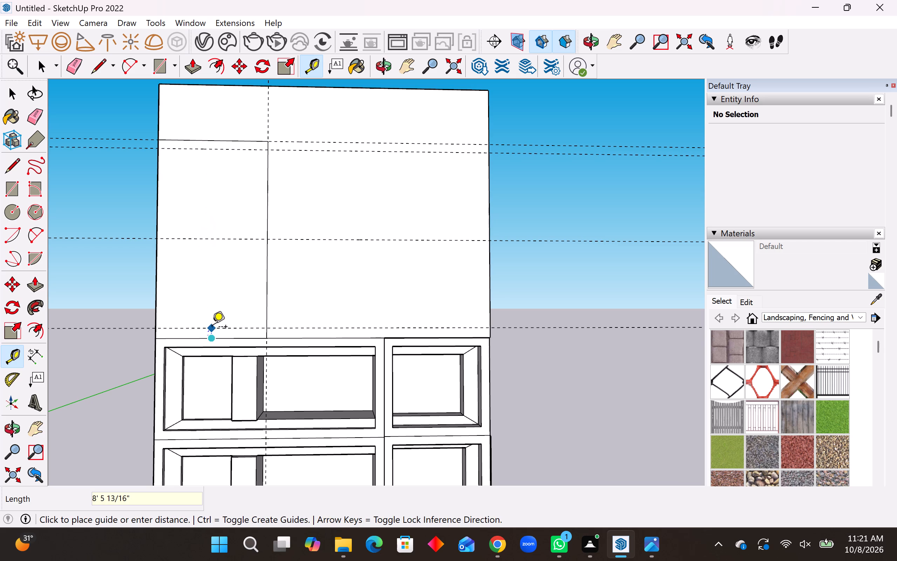
text(7')
key(Return)
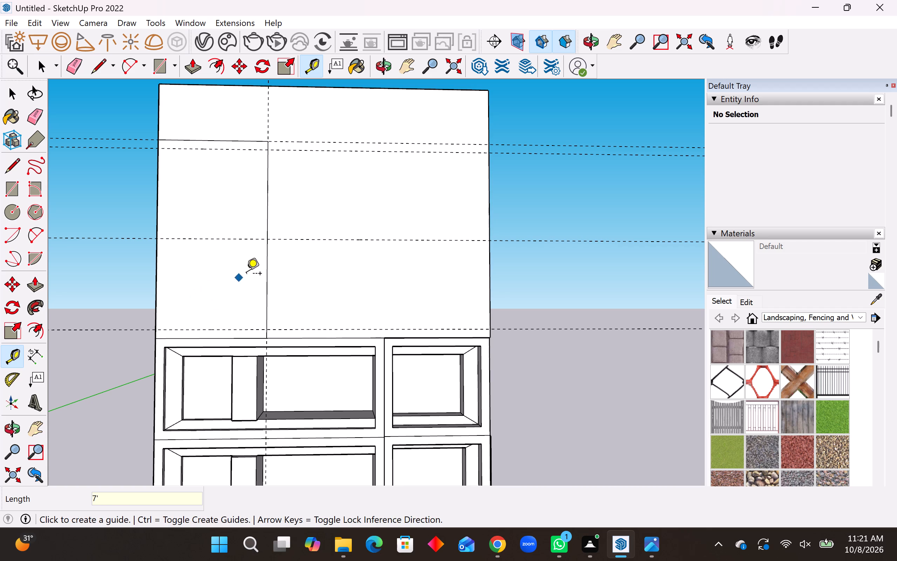
click(265, 268)
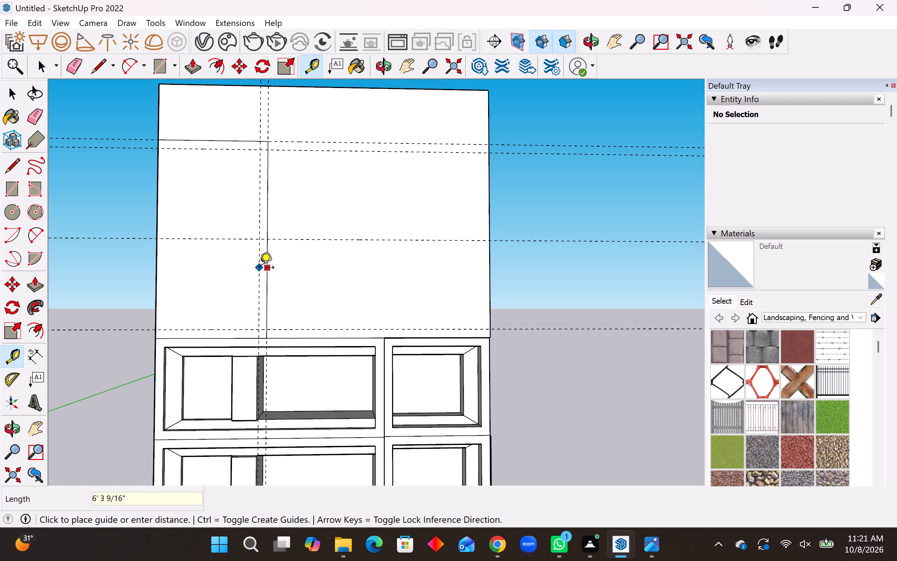
text(7')
key(Return)
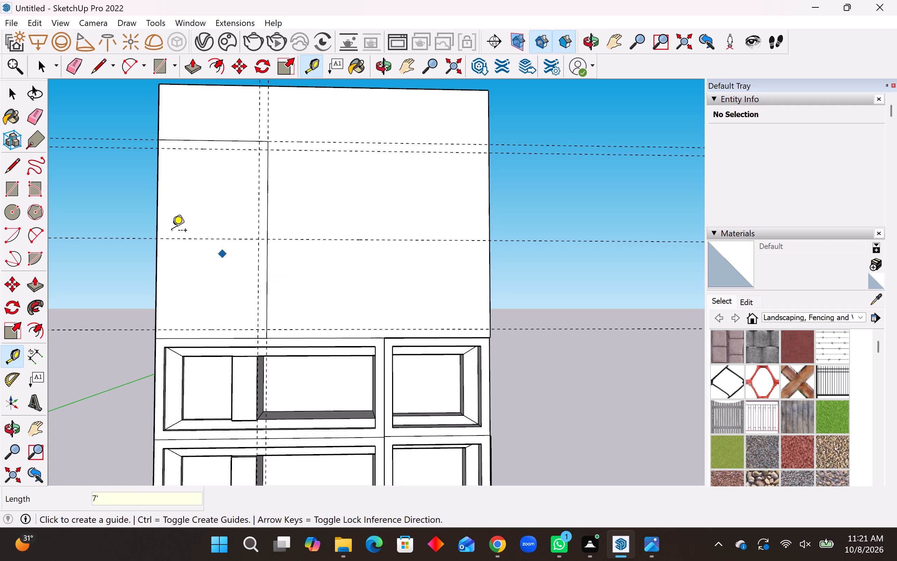
click(156, 268)
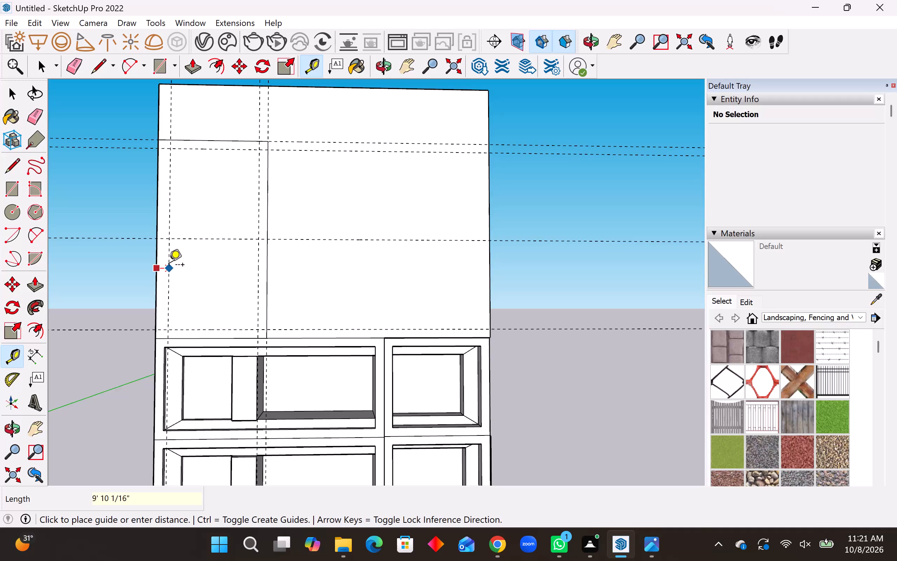
text(7')
key(Return)
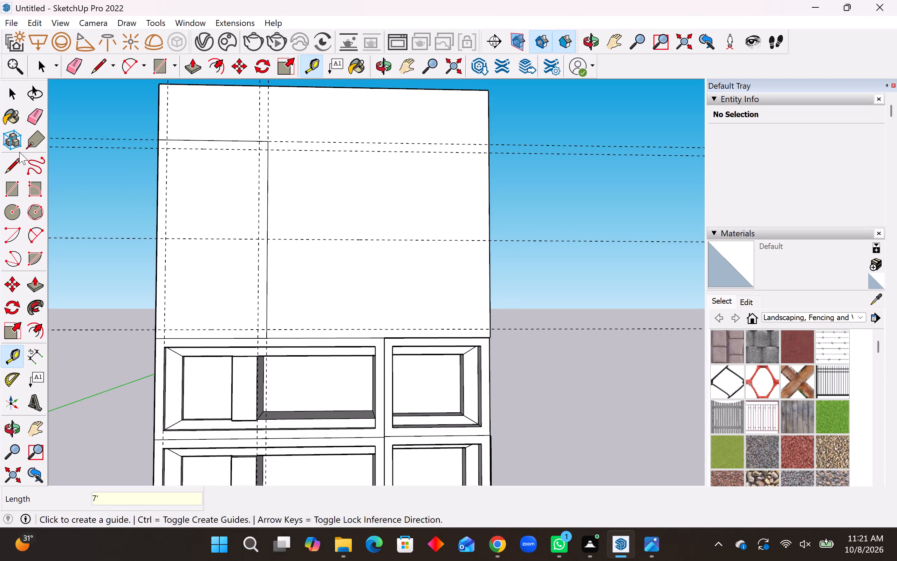
Draw a 146' by 74' inner rectangle between the border guides of the tall left compartment.
click(14, 187)
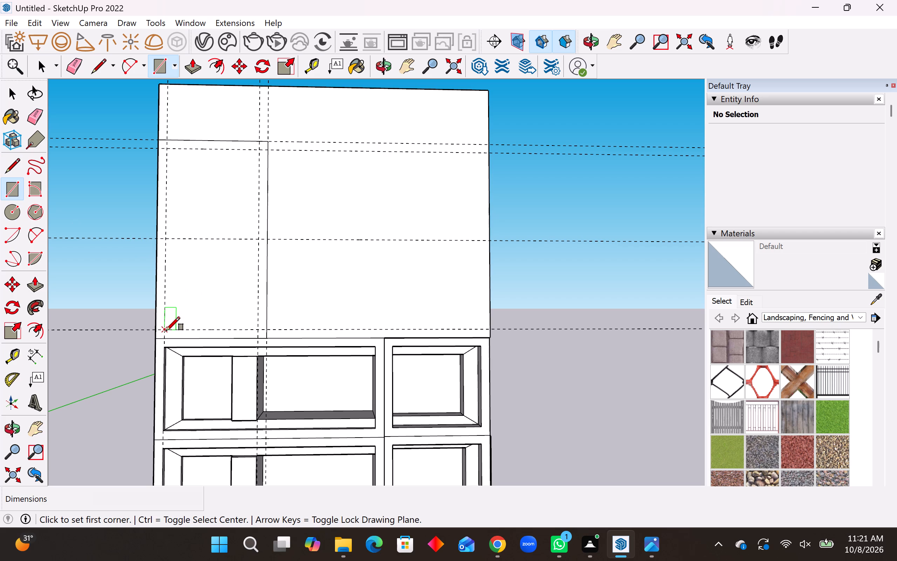
click(166, 331)
click(259, 152)
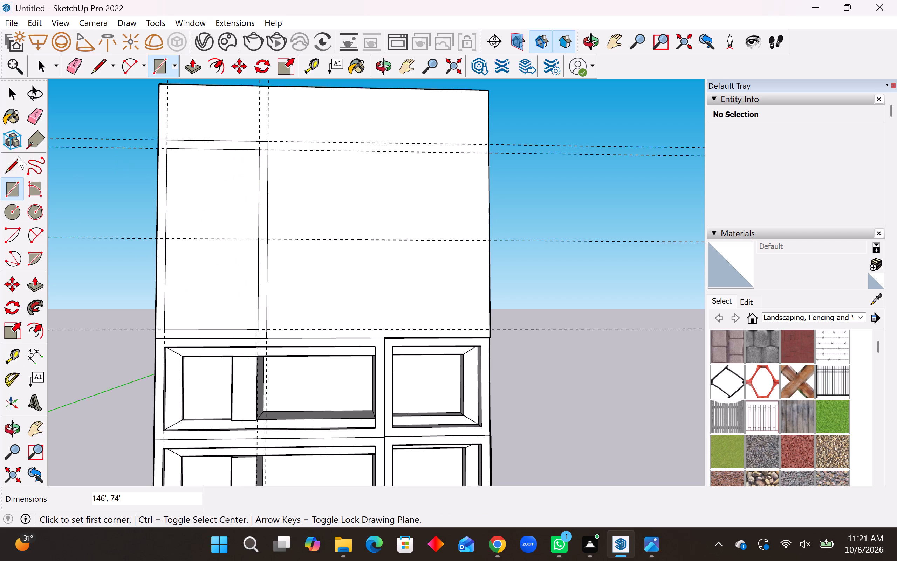
Place horizontal guides 7' above and 7' below the middle horizontal guide on the upper face.
click(13, 357)
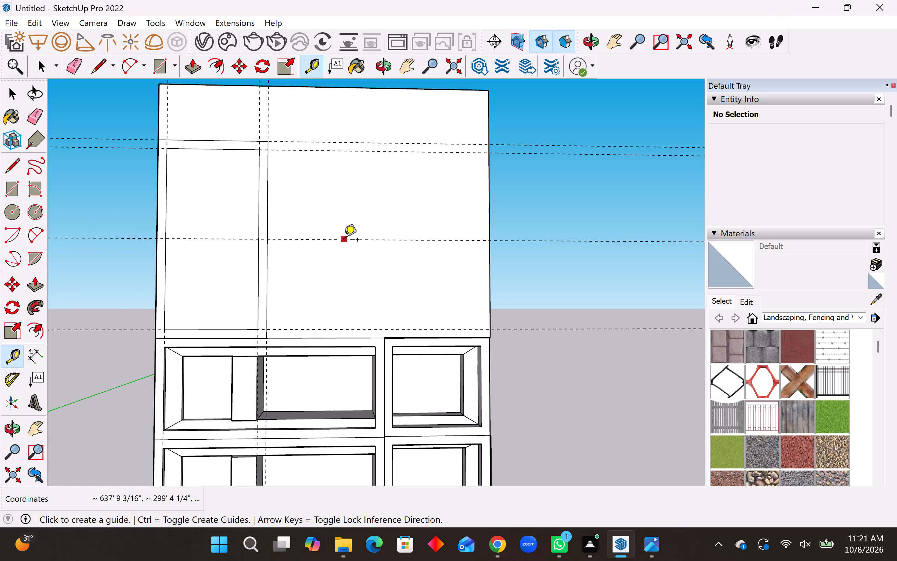
click(344, 241)
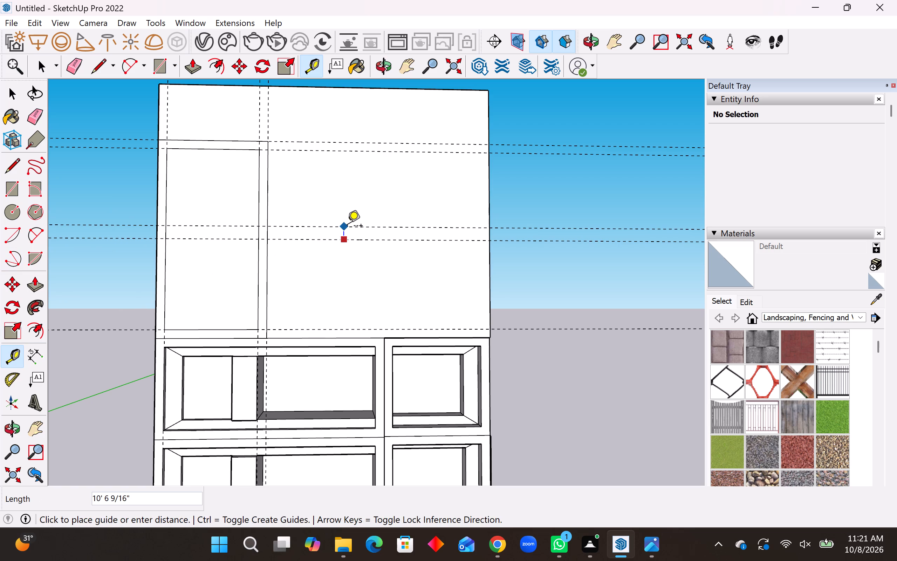
text(7')
key(Return)
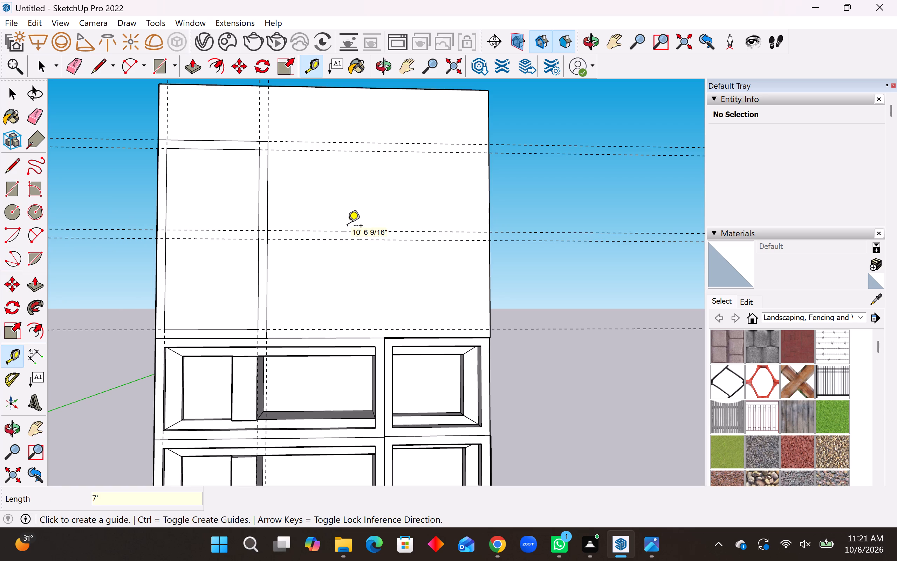
click(345, 242)
text(7')
key(Return)
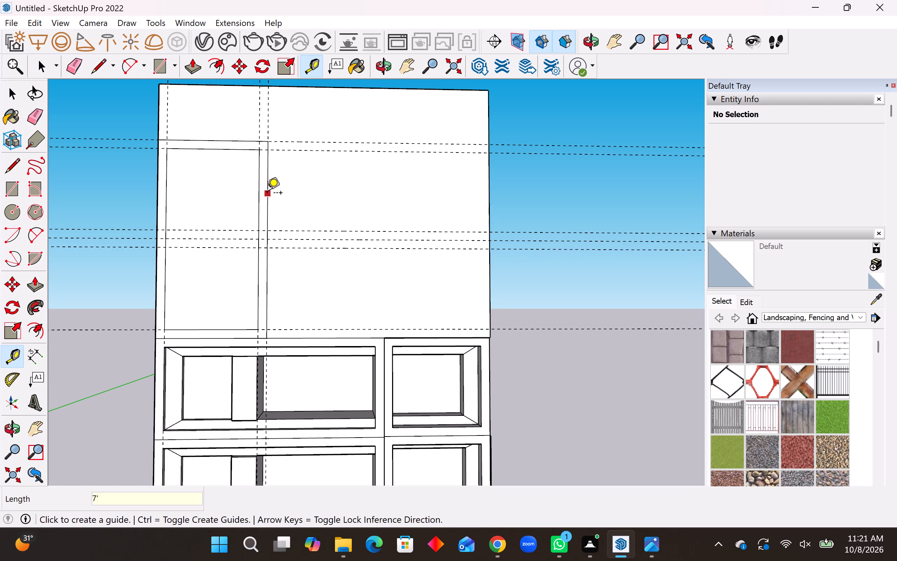
Place vertical guides 7' right of the tall compartment's right edge and 7' inside the unit's right edge.
click(267, 194)
text(7')
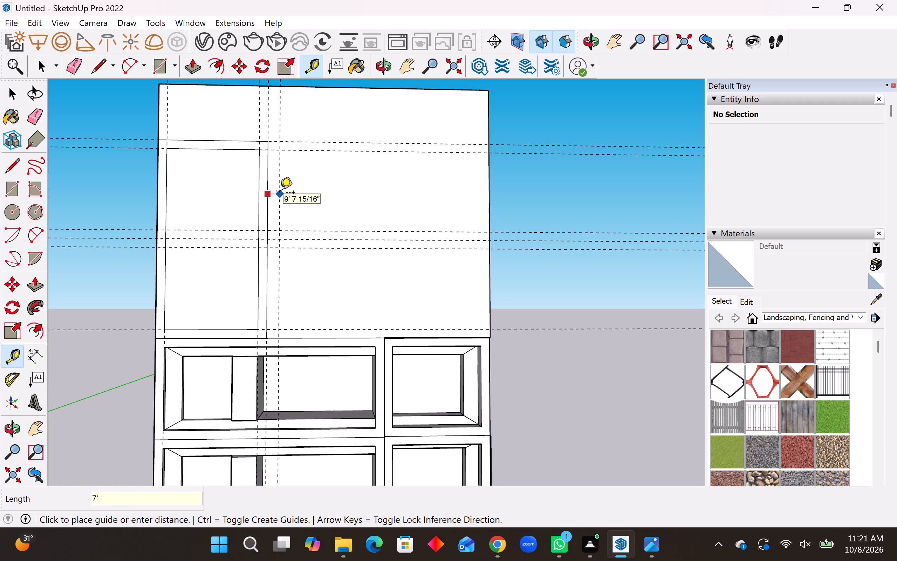
key(Return)
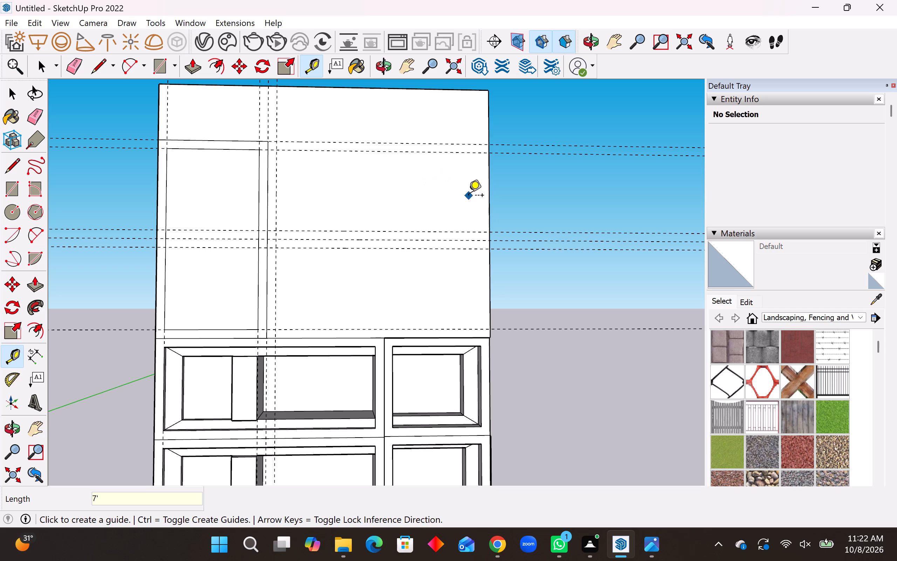
click(486, 200)
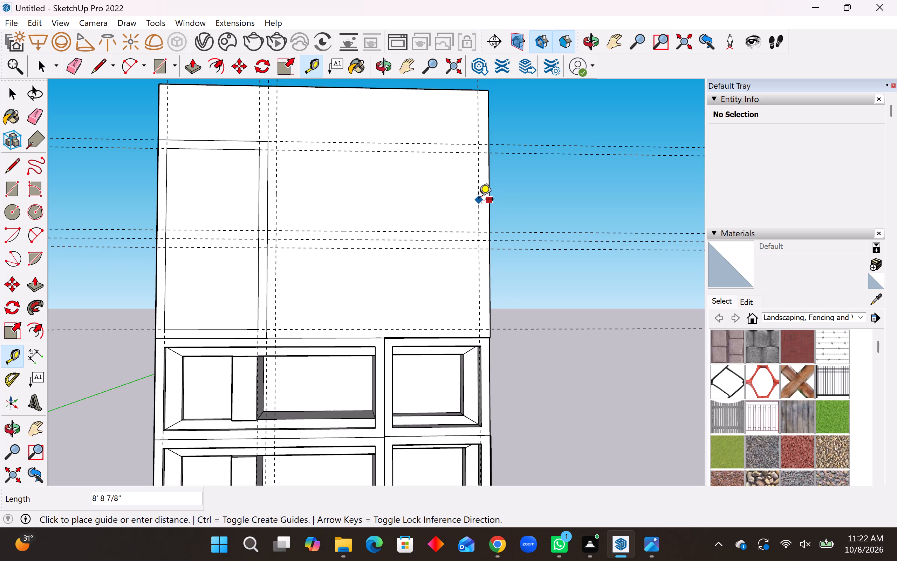
text(7')
key(Return)
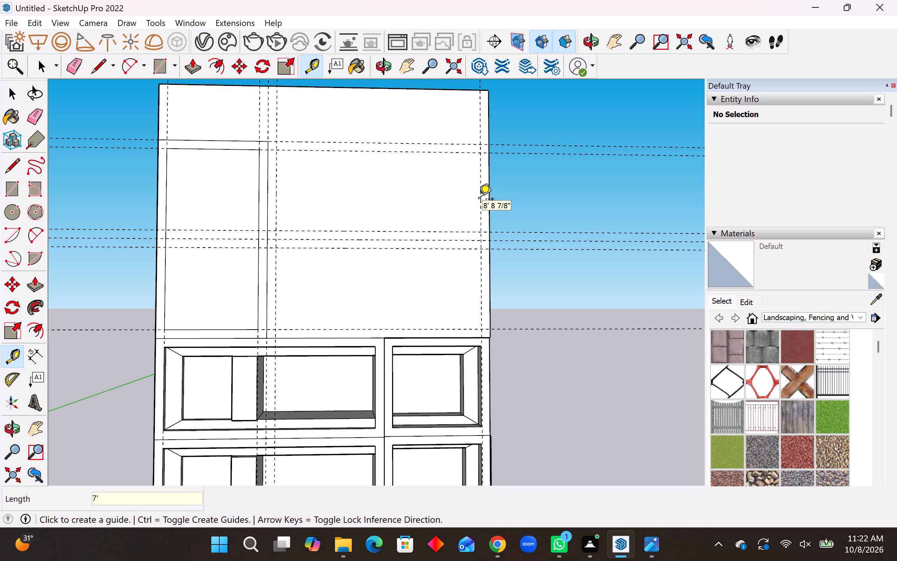
Draw two stacked 182' by 80' rectangles between the tall compartment and the unit's right edge, meeting at the middle guide.
middle_drag(488, 312, 452, 316)
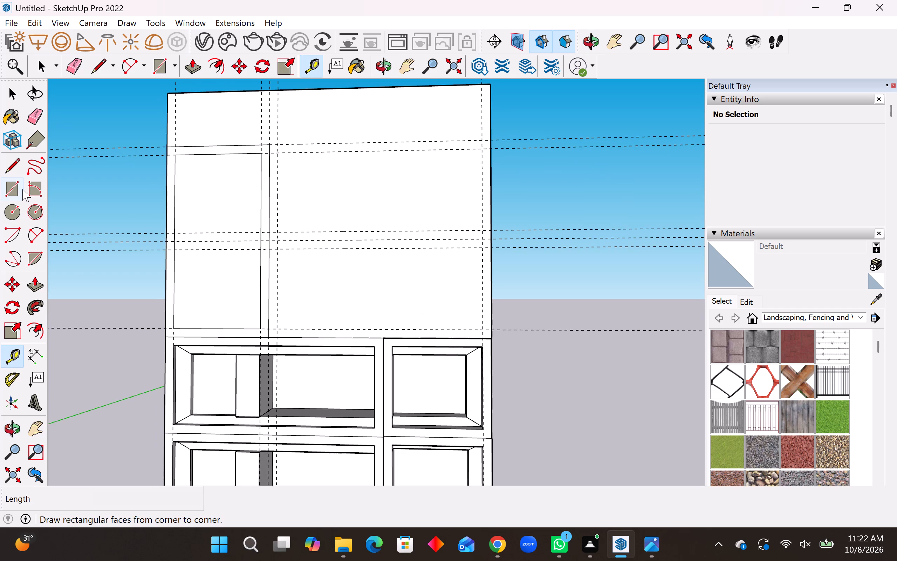
click(15, 196)
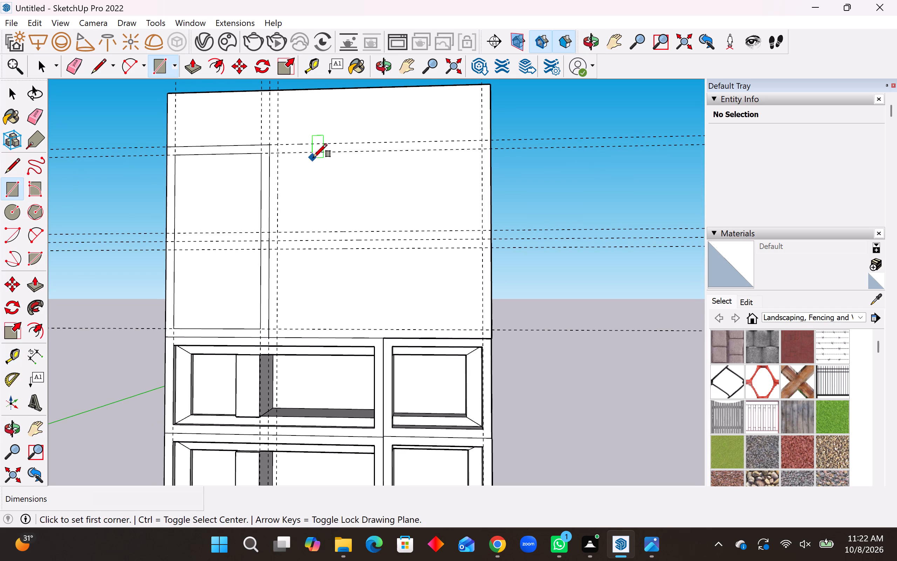
click(279, 146)
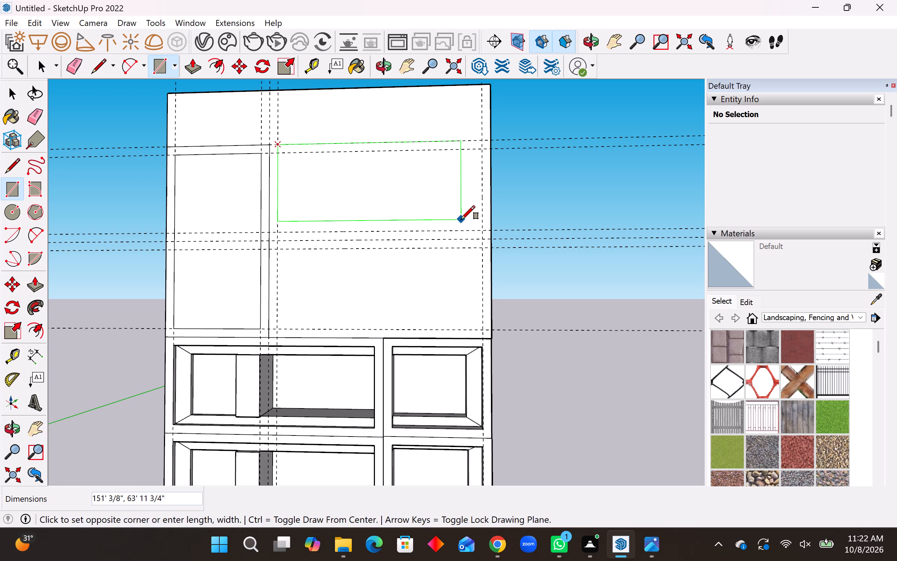
key(Escape)
middle_drag(335, 231, 355, 233)
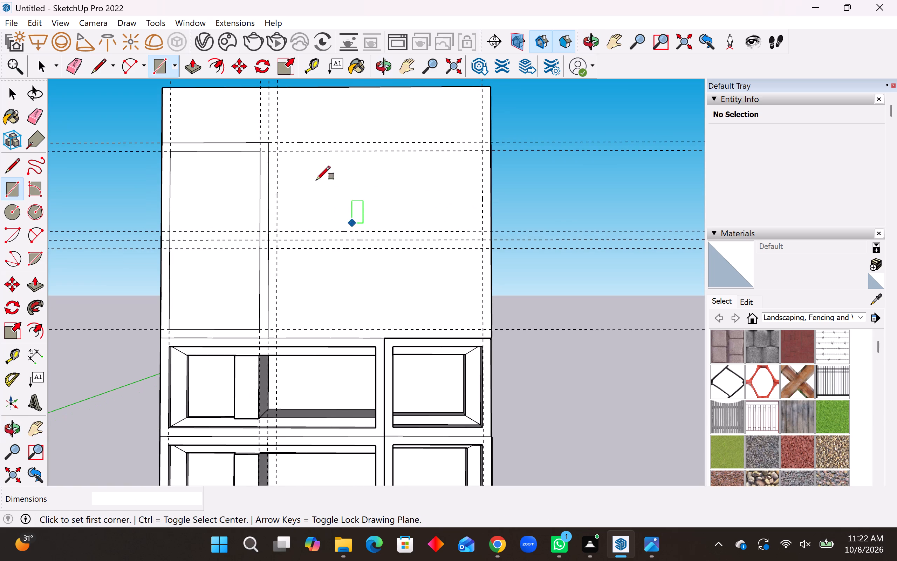
click(271, 143)
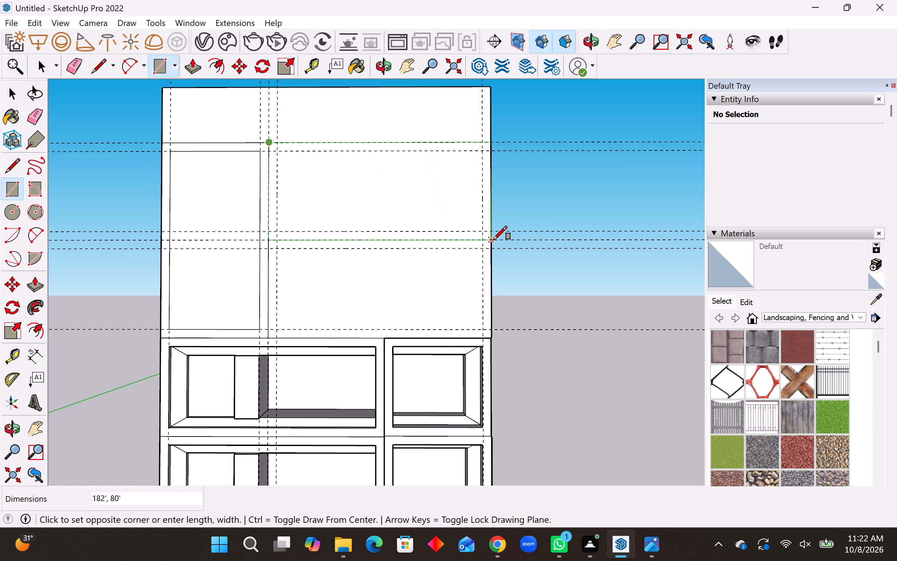
click(494, 240)
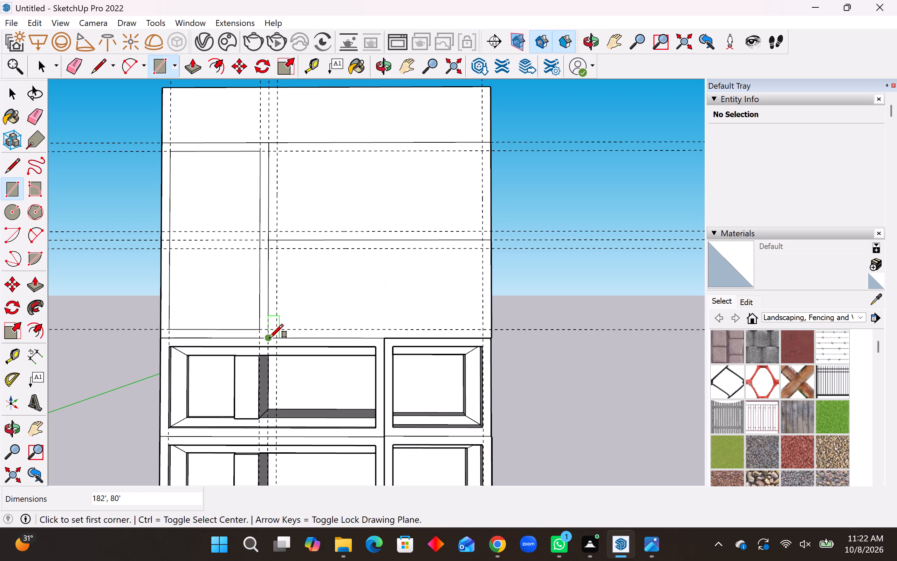
click(269, 338)
click(490, 239)
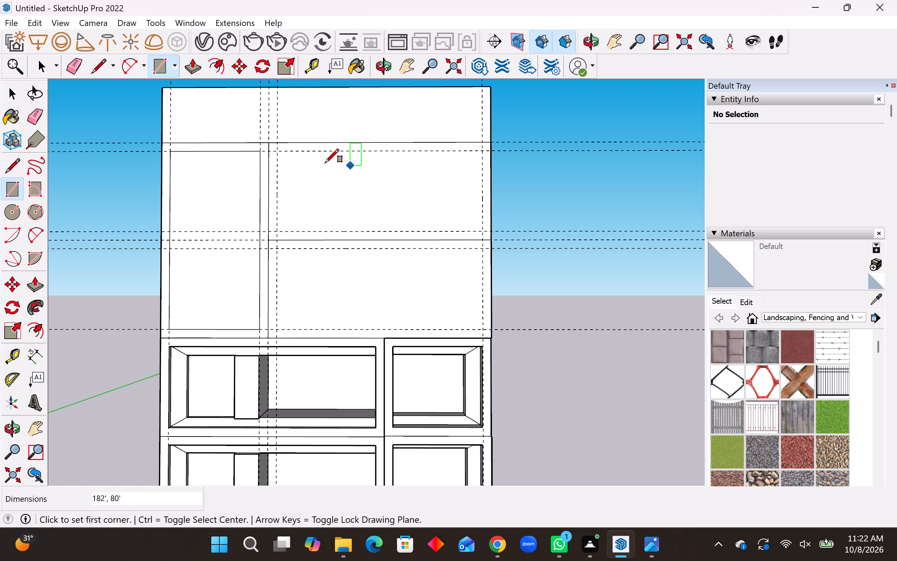
Draw a 168' by 66' inner rectangle between the border guides of each stacked right compartment.
click(279, 153)
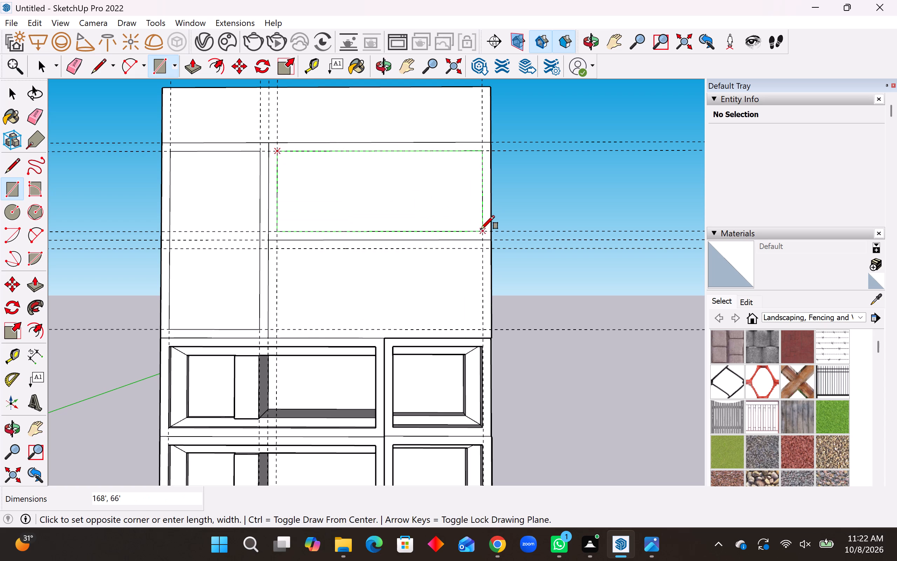
click(481, 229)
click(277, 250)
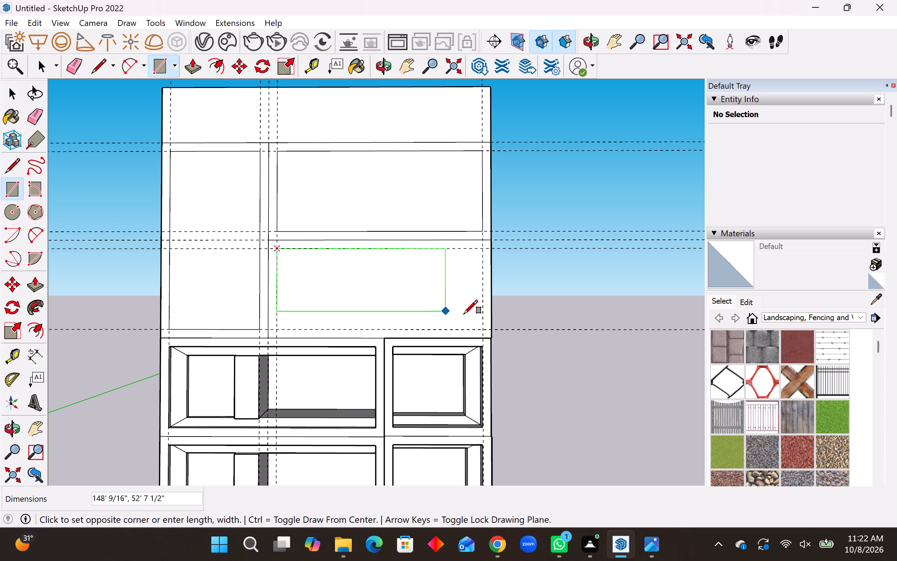
click(480, 328)
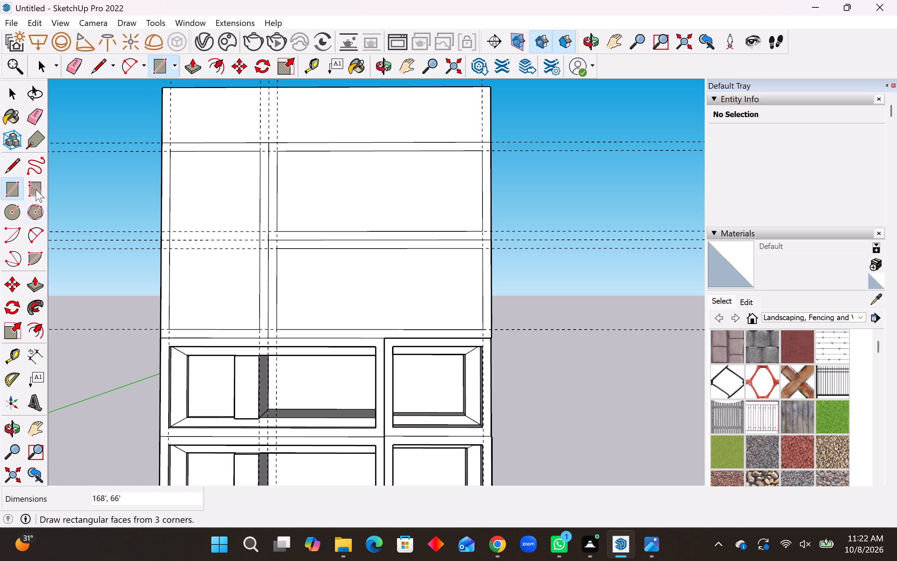
Erase the six horizontal guides crossing the upper section.
click(37, 120)
drag(125, 138, 125, 152)
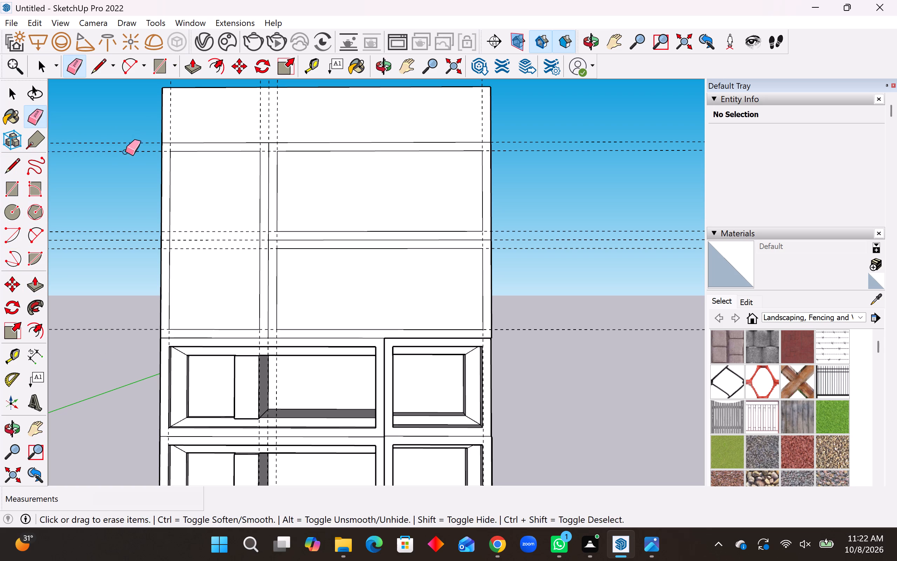
drag(125, 152, 116, 339)
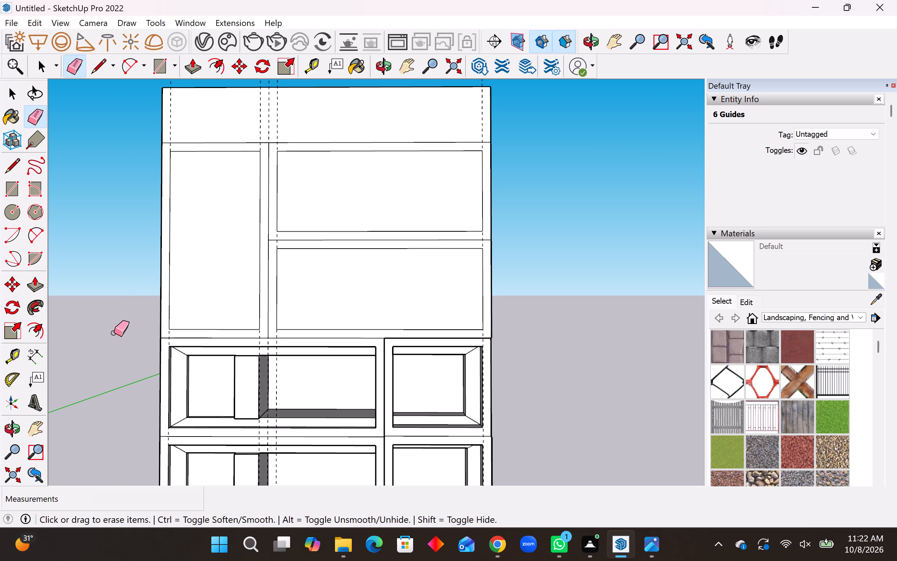
Examine the whole front of the wall unit, comparing the upper layout with the lower compartments.
scroll(164, 363, down, 4)
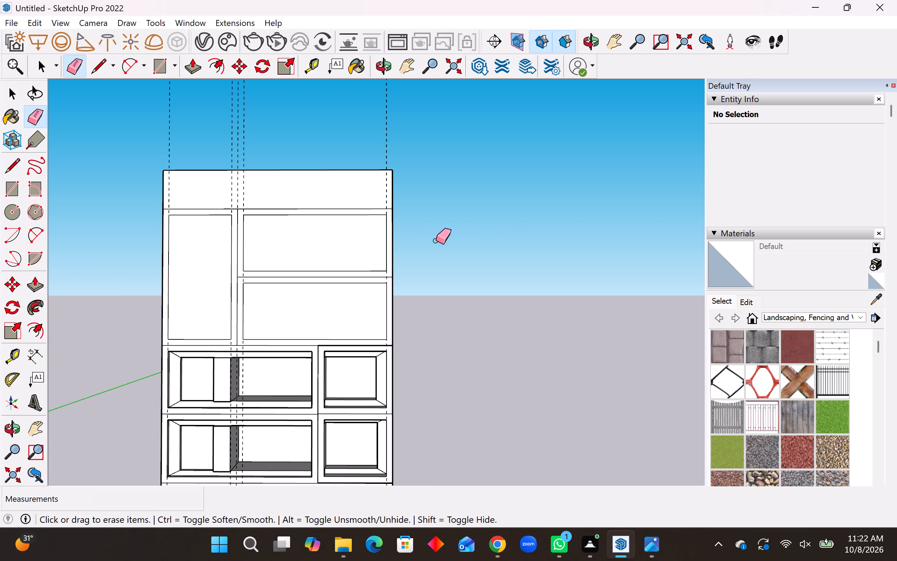
middle_click(345, 329)
middle_drag(369, 315, 433, 304)
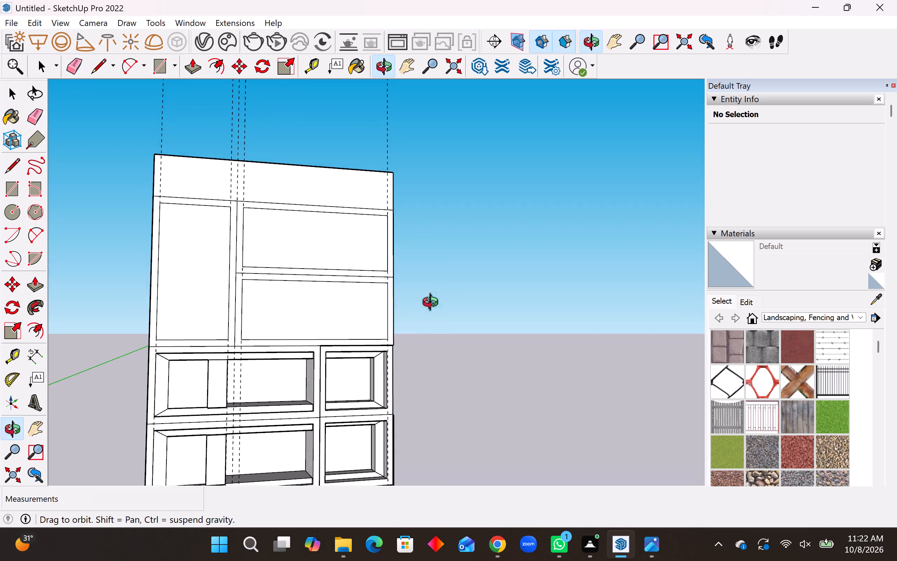
middle_drag(433, 304, 420, 307)
scroll(319, 265, down, 3)
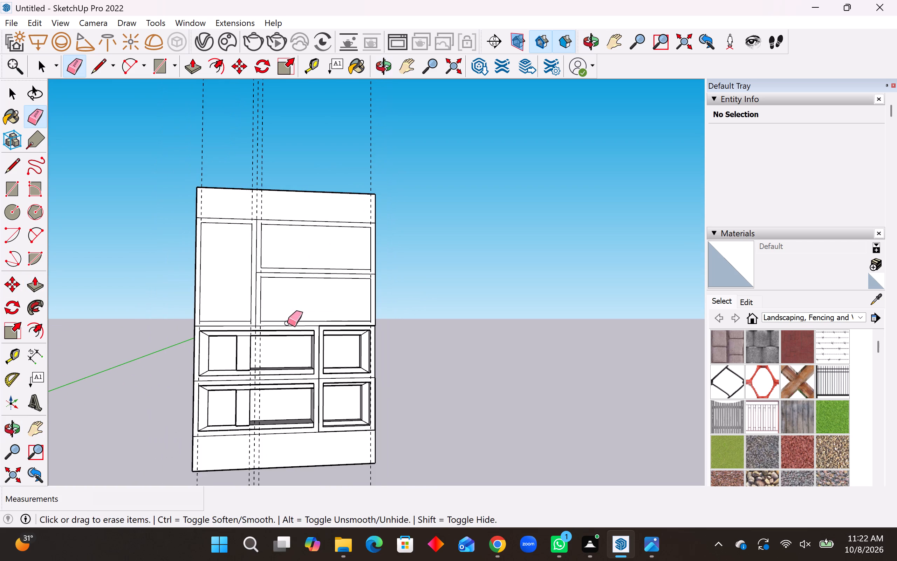
scroll(279, 356, up, 2)
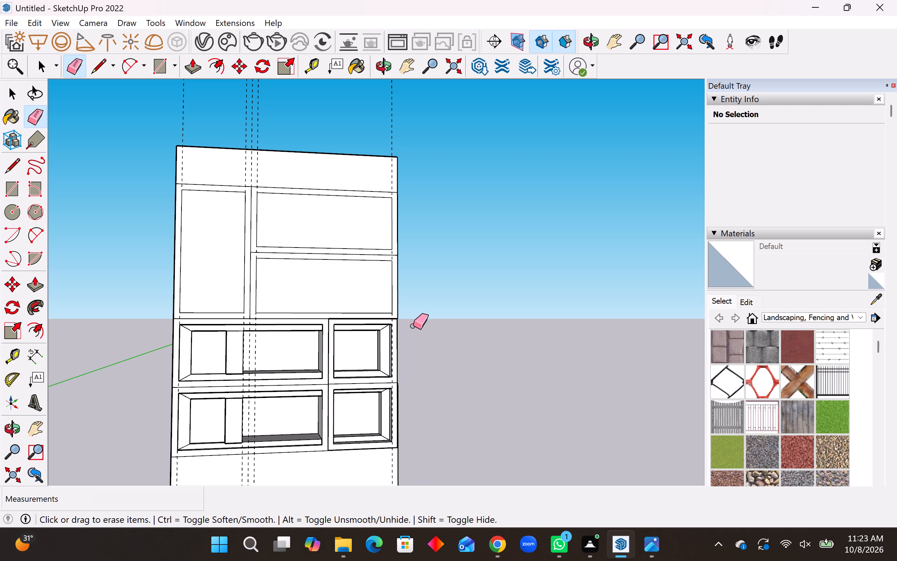
middle_drag(377, 274, 317, 291)
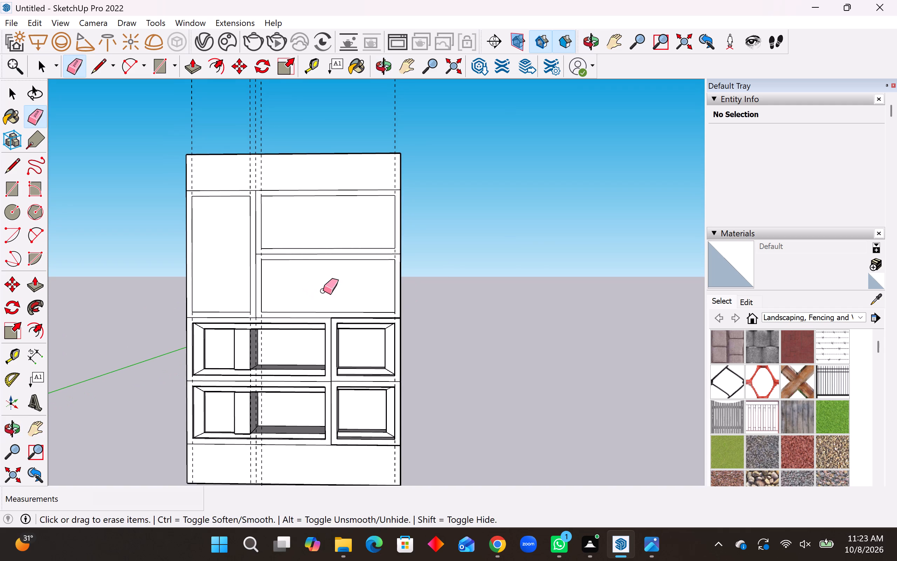
scroll(321, 350, down, 2)
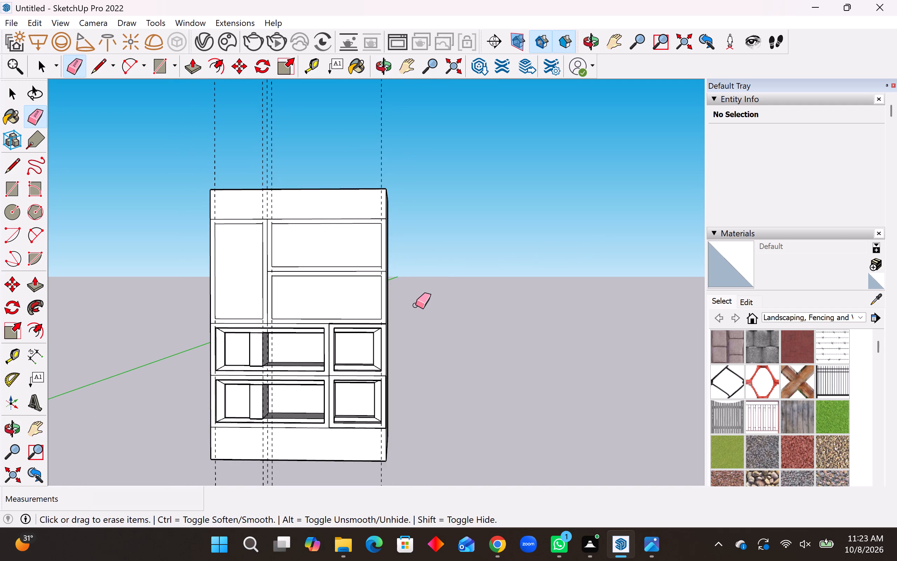
scroll(416, 305, up, 5)
middle_drag(301, 337, 327, 334)
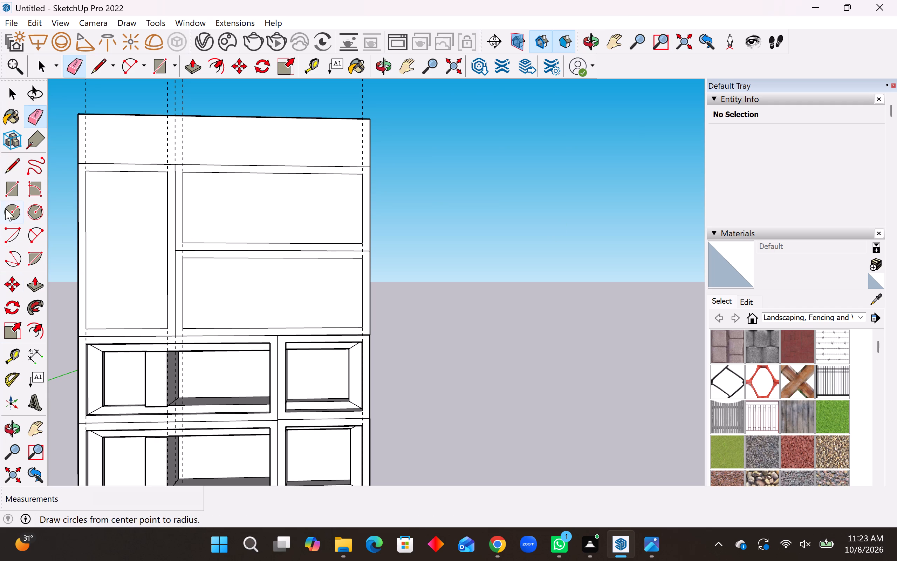
Draw a 146' vertical line from the lower right inner rectangle's bottom edge up to the upper right inner rectangle's top edge.
click(14, 171)
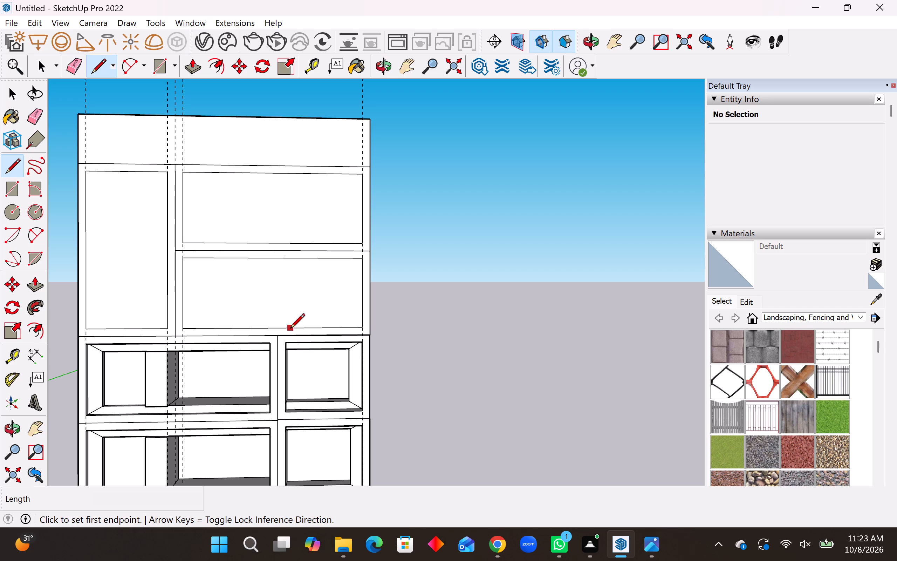
click(290, 329)
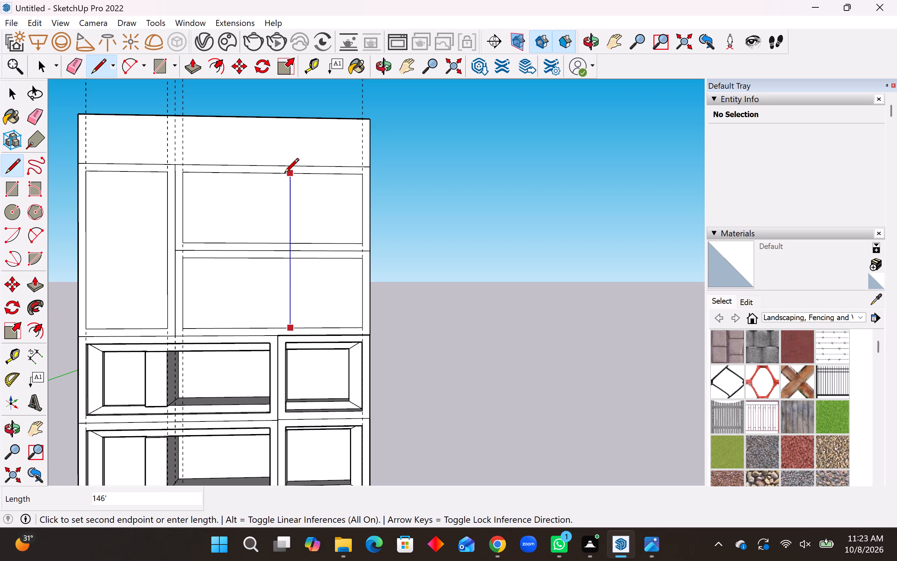
click(284, 174)
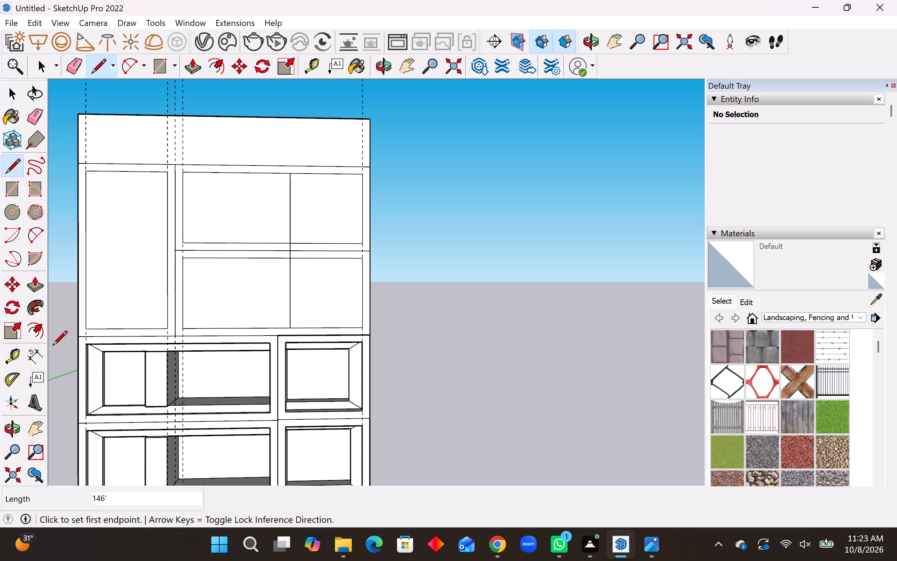
Examine the frames and recesses of the finished lower compartments up close from both sides.
middle_drag(107, 324, 95, 322)
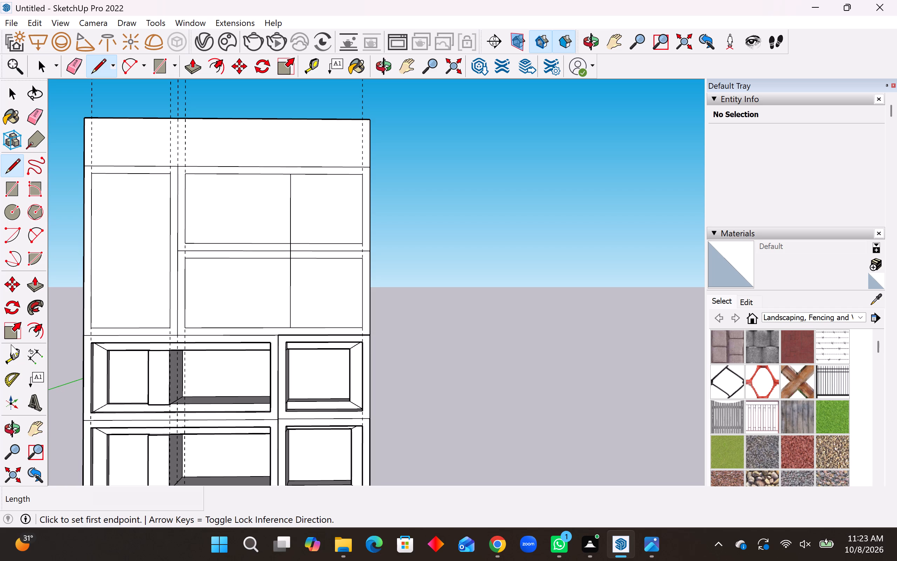
scroll(320, 222, down, 3)
scroll(206, 386, up, 5)
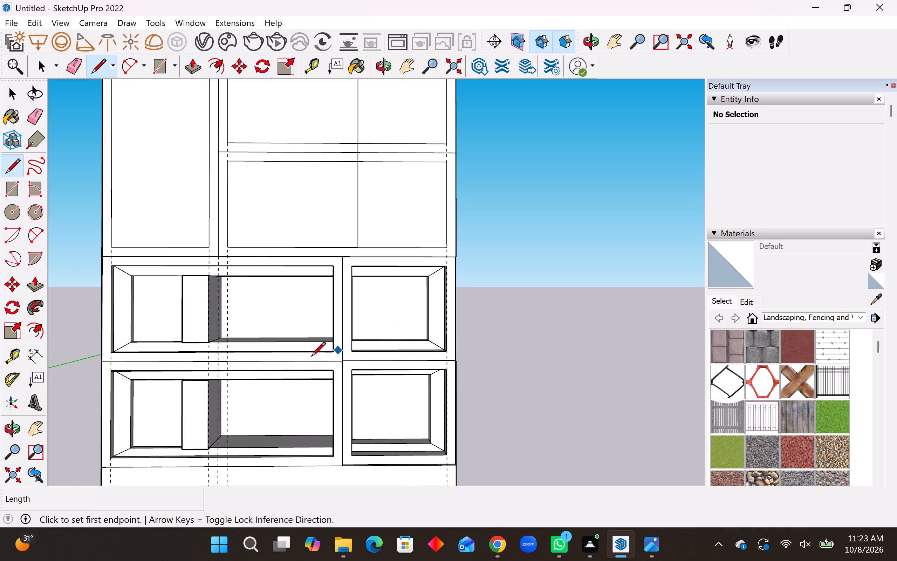
middle_drag(307, 354, 487, 312)
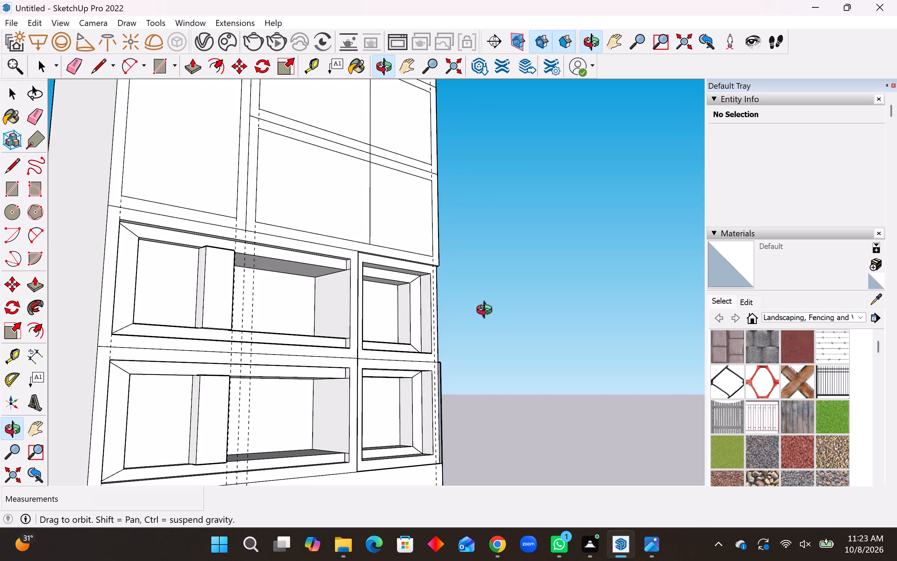
middle_drag(487, 312, 263, 311)
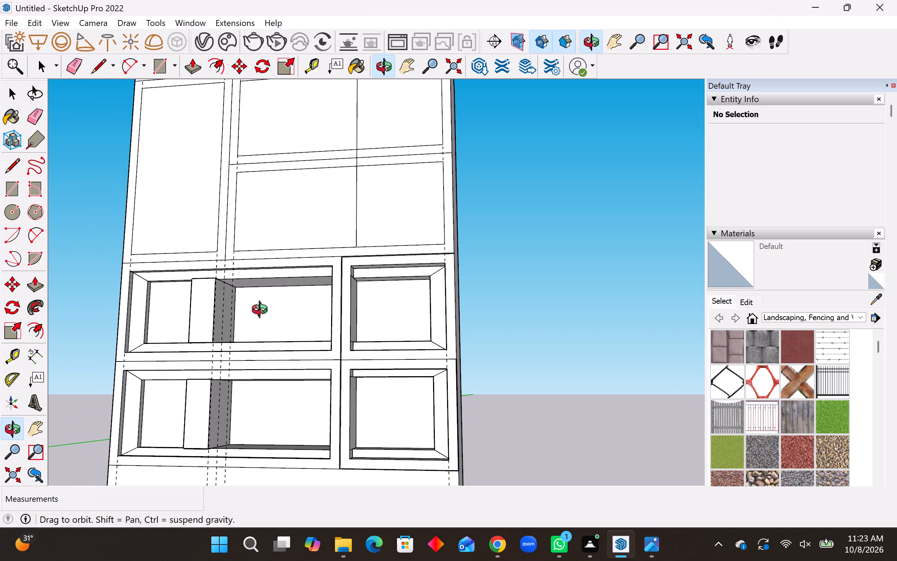
middle_drag(263, 311, 117, 327)
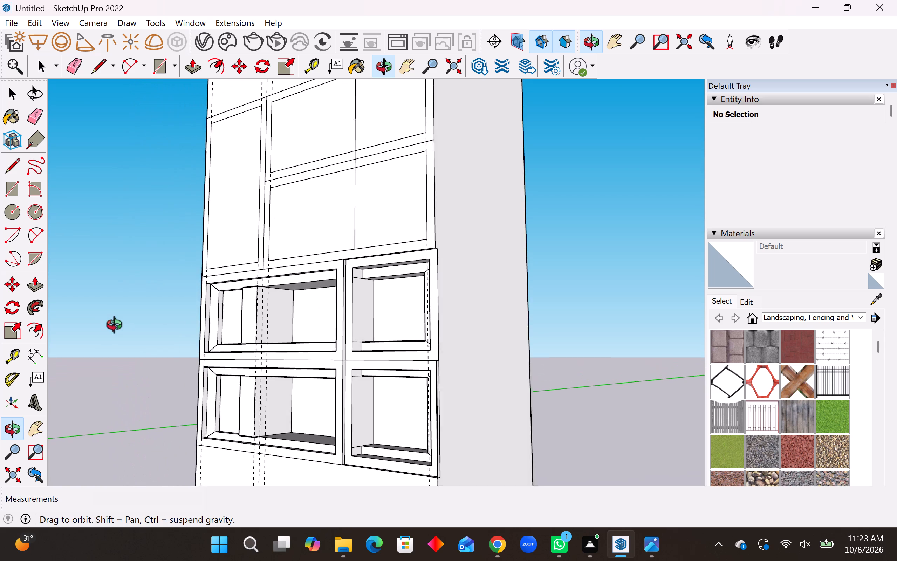
middle_drag(117, 327, 117, 327)
middle_drag(117, 327, 121, 339)
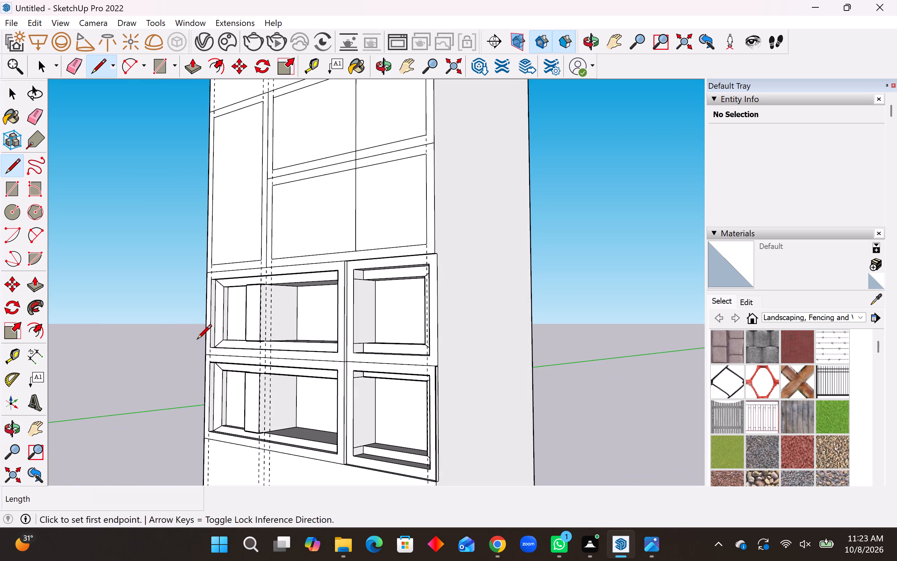
scroll(152, 357, up, 2)
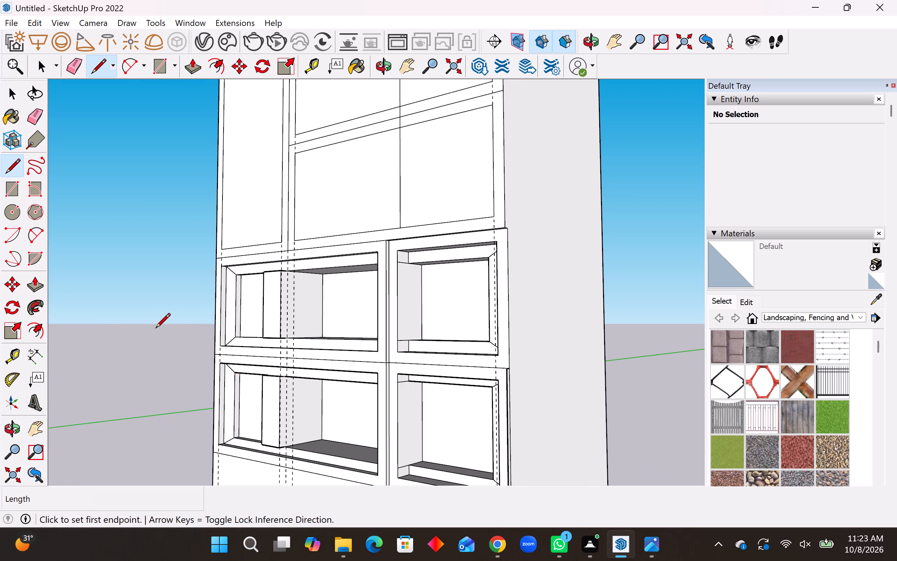
middle_drag(431, 306, 564, 283)
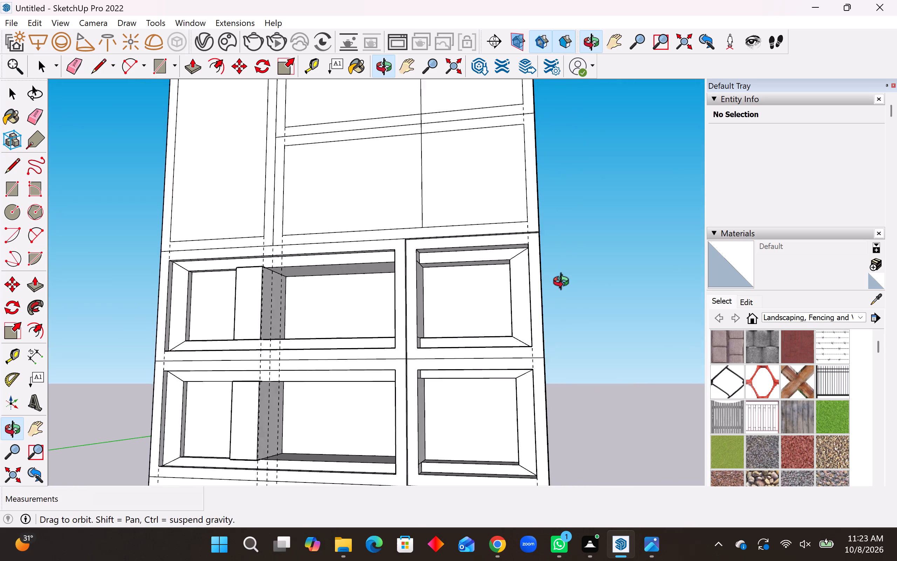
middle_drag(564, 283, 550, 287)
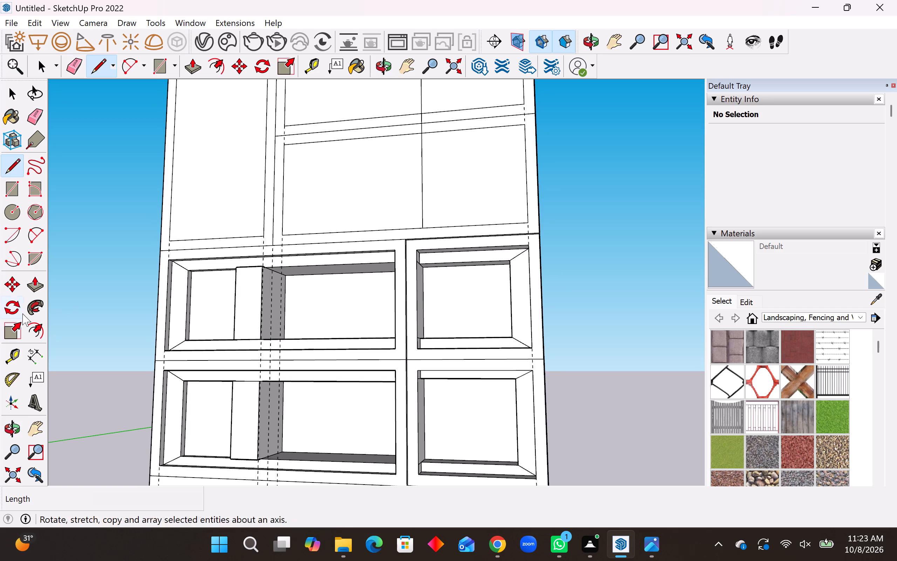
Push the raised frame around the upper of the two small right compartments back 3', flush with the adjoining front face.
click(35, 281)
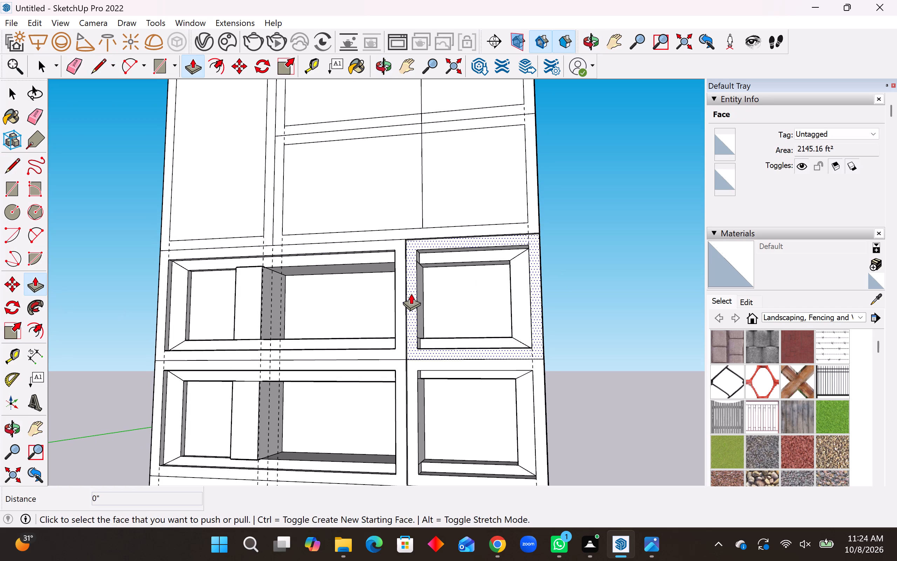
click(411, 293)
click(406, 294)
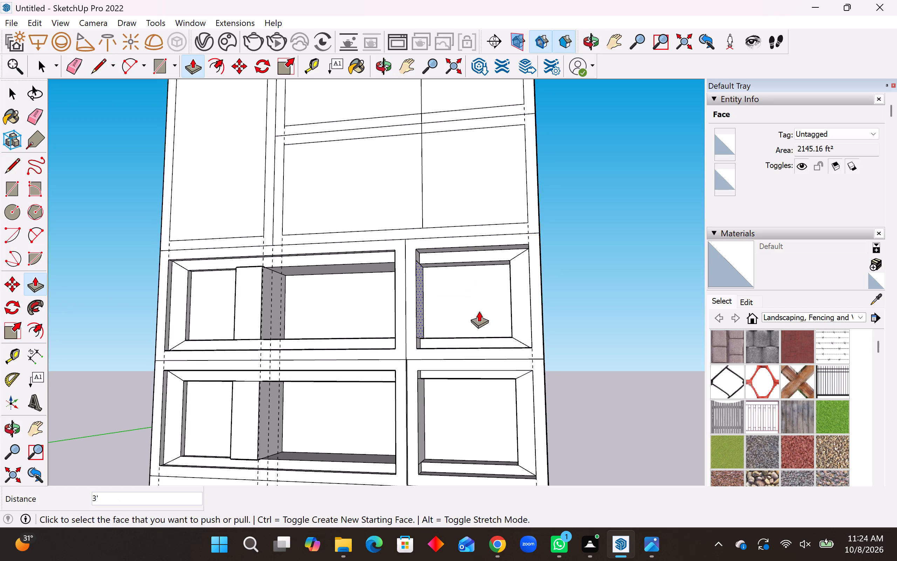
Push the raised frame around the lower of the two small right compartments back 3', flush with the adjoining front face.
scroll(477, 268, down, 2)
click(423, 400)
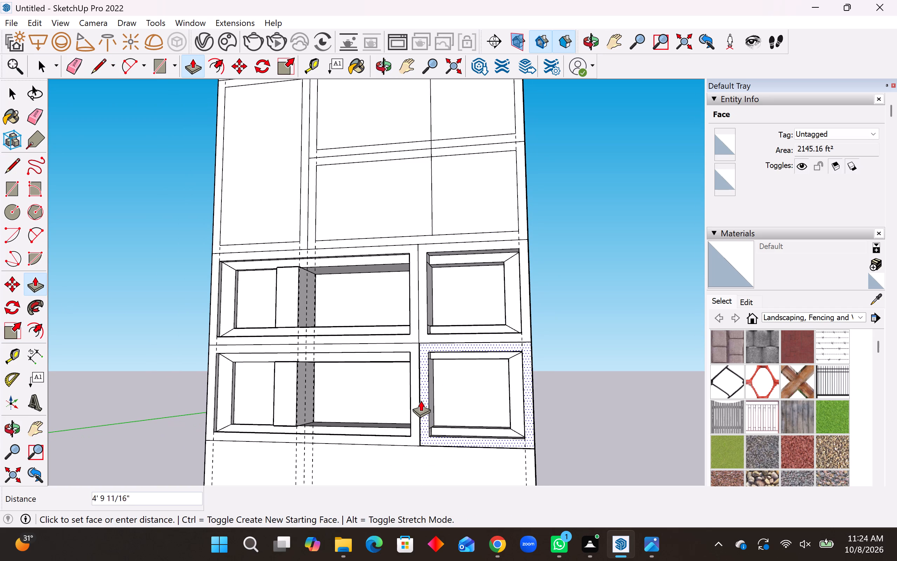
middle_drag(402, 406, 448, 394)
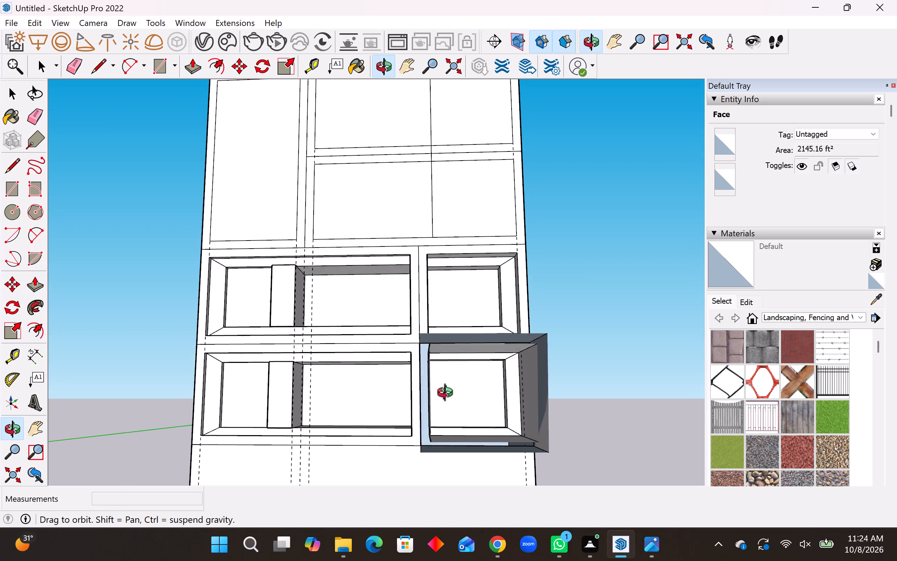
middle_drag(448, 394, 459, 394)
click(415, 412)
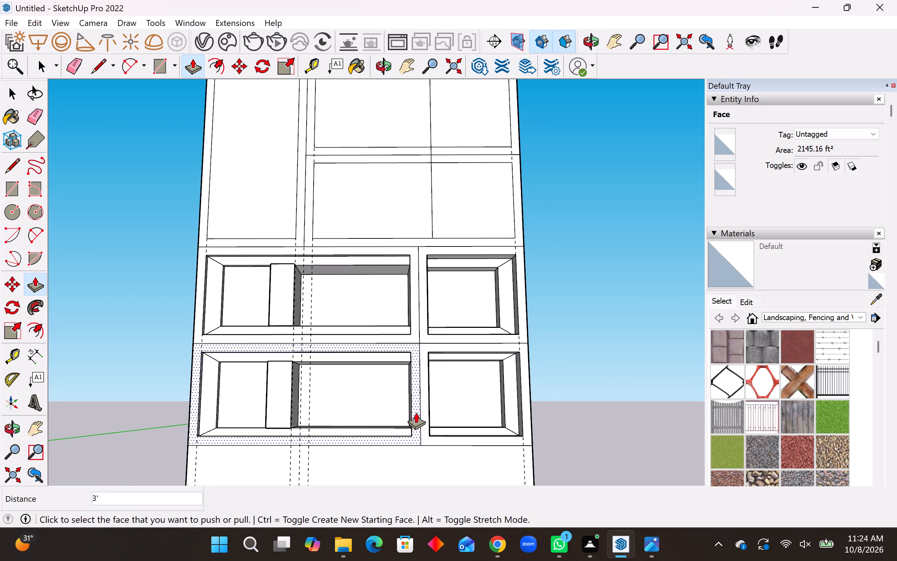
Examine the levelled frames of the lower compartments from several angles, and the wall unit's whole front.
middle_drag(456, 381, 405, 358)
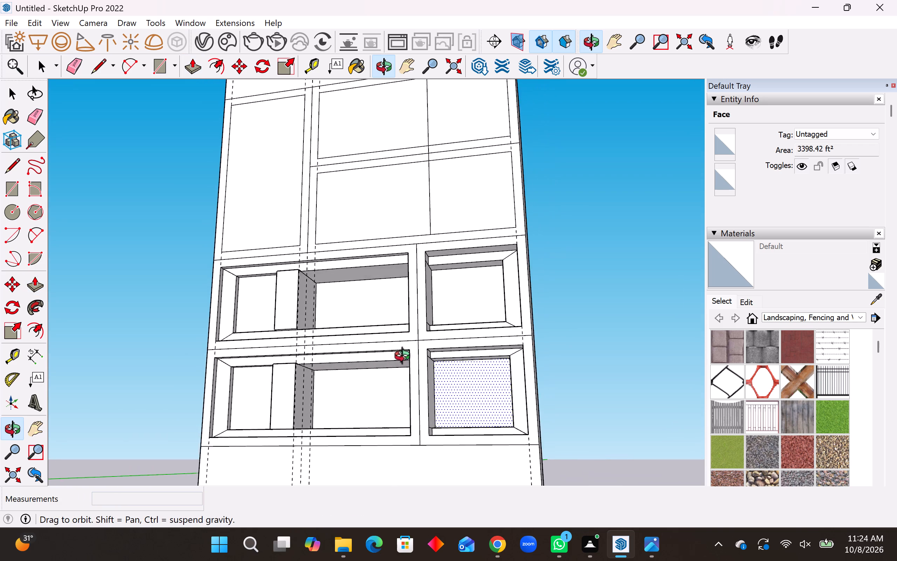
middle_drag(405, 358, 451, 299)
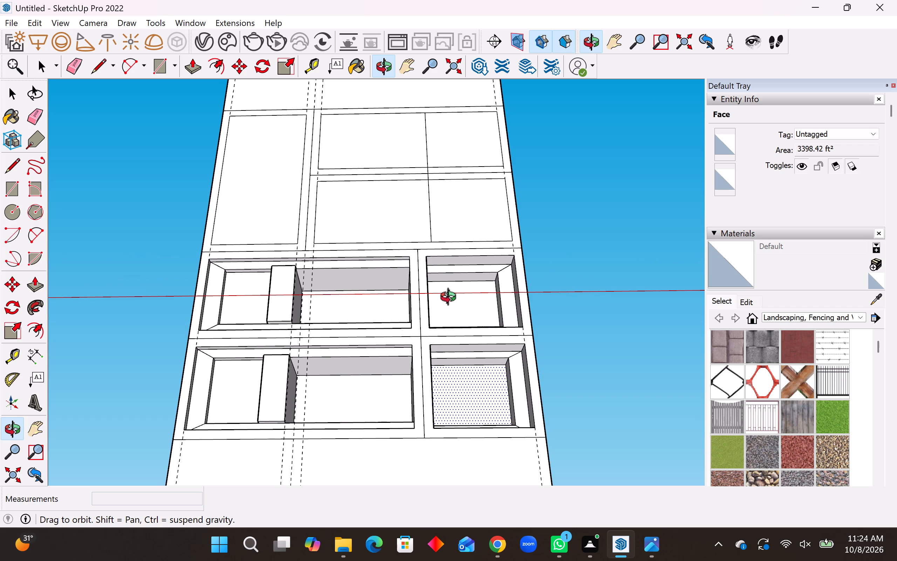
middle_drag(451, 299, 474, 299)
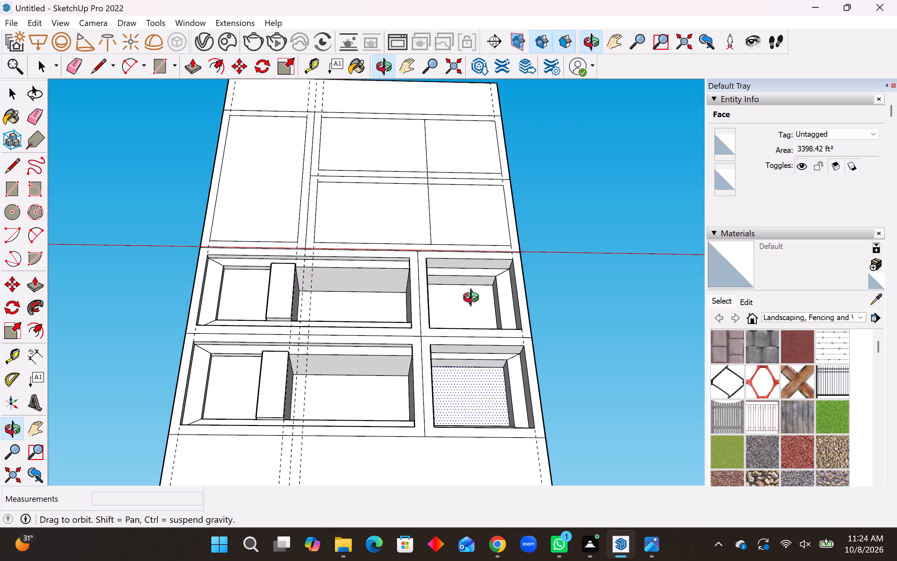
middle_drag(474, 299, 485, 362)
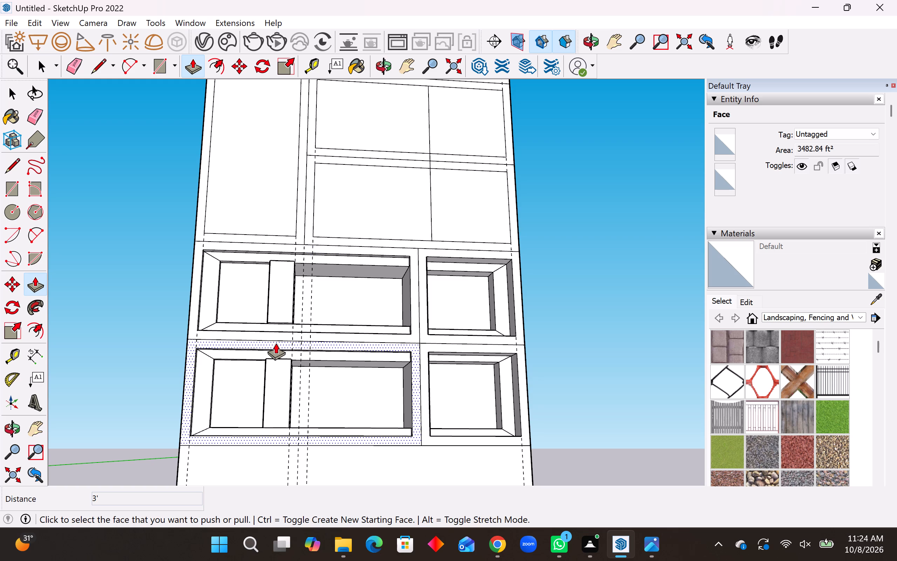
scroll(307, 375, down, 3)
middle_drag(337, 375, 310, 411)
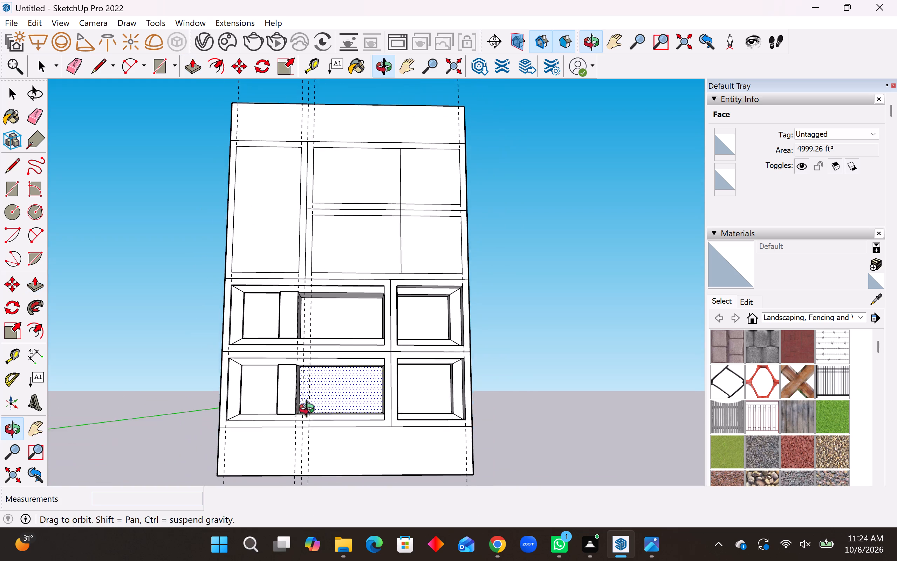
middle_drag(310, 411, 306, 425)
scroll(414, 366, up, 3)
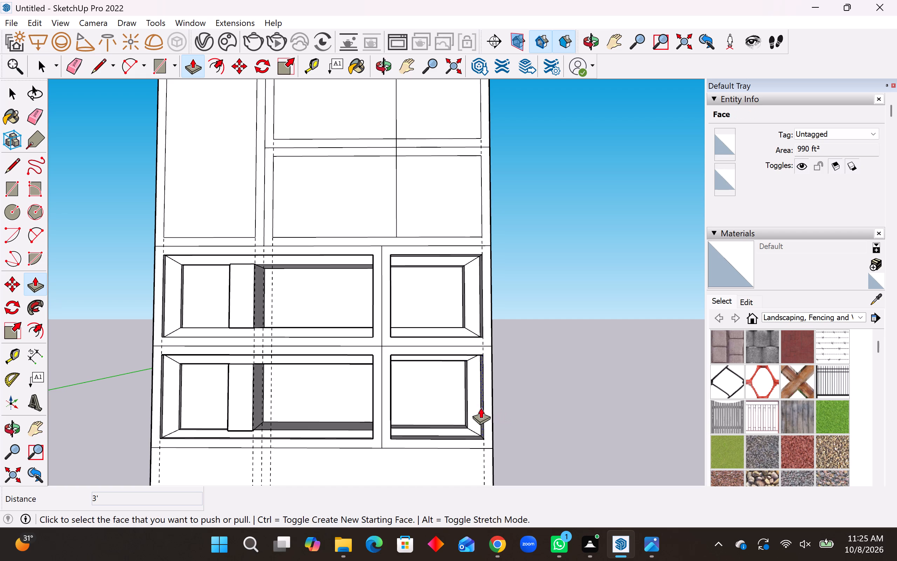
scroll(364, 457, down, 3)
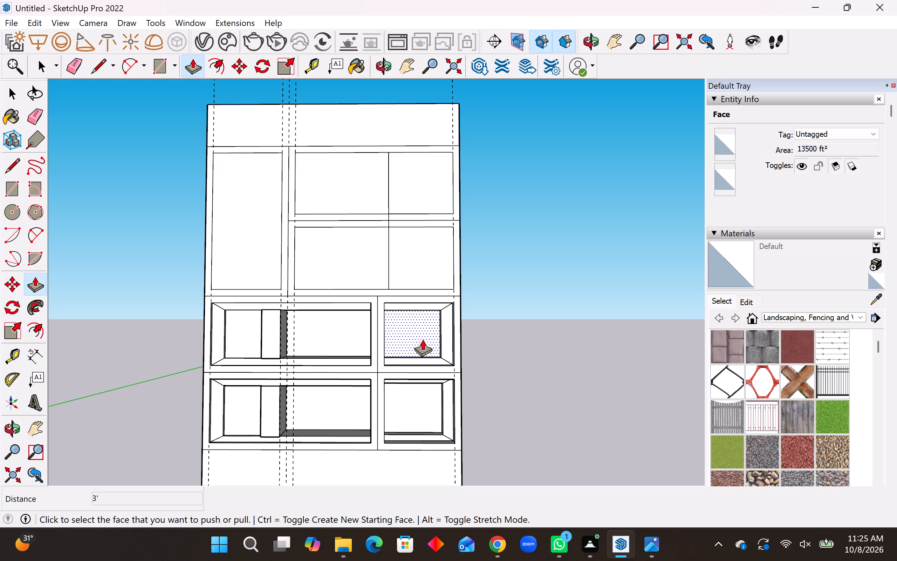
scroll(412, 393, down, 3)
middle_drag(420, 369, 413, 386)
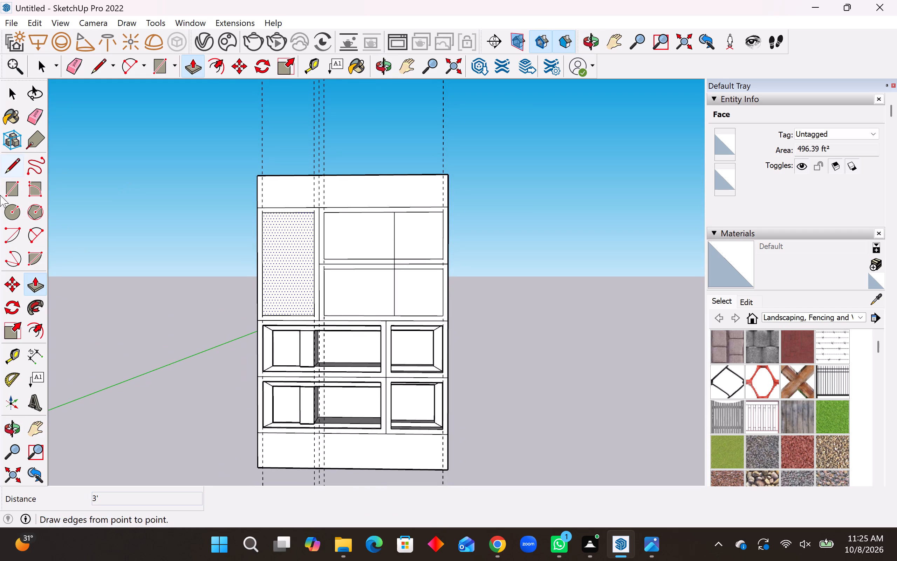
Place a vertical guide 7' to the left of the line dividing the two stacked upper right rectangles.
click(15, 360)
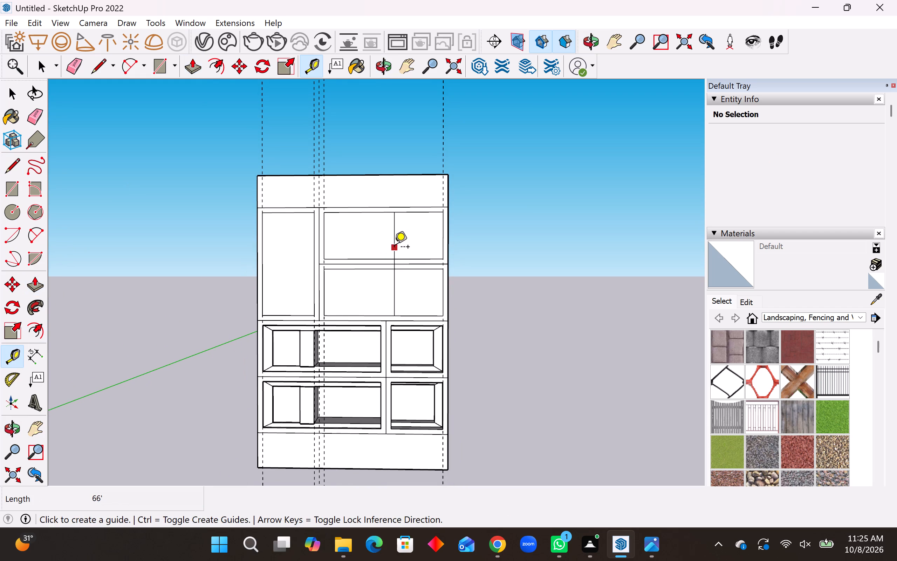
click(394, 248)
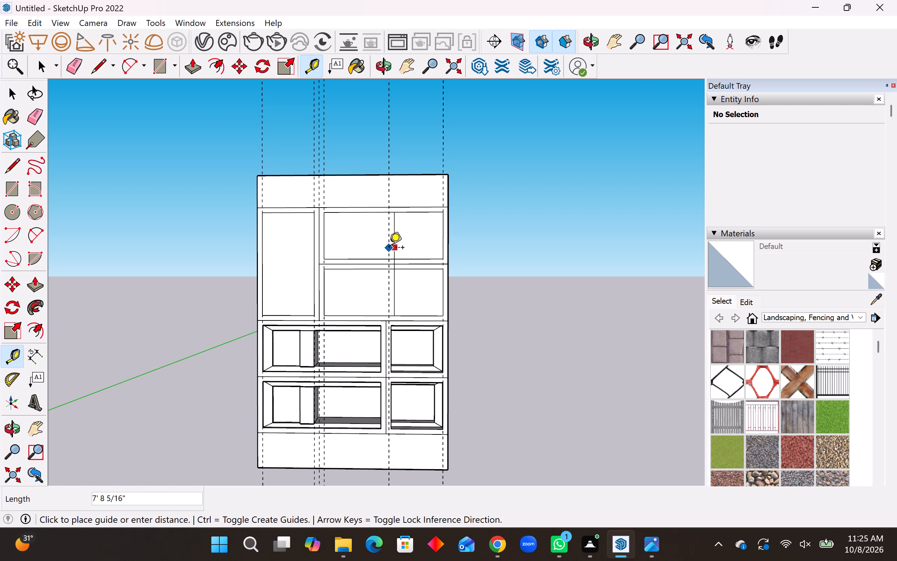
text(7')
key(Return)
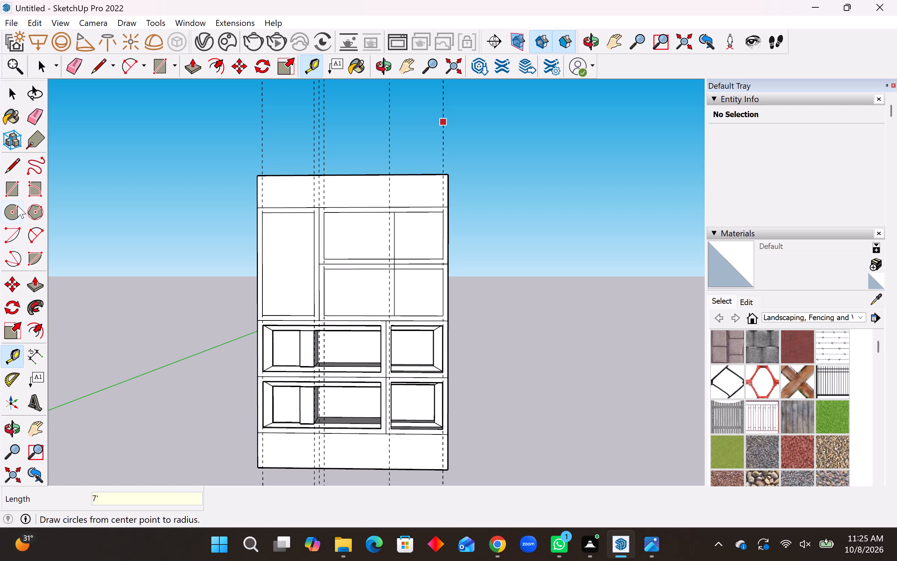
Draw a 146' vertical line along the guide from the upper right inner rectangle's top edge down to the lower one's bottom edge.
click(14, 167)
scroll(325, 238, up, 3)
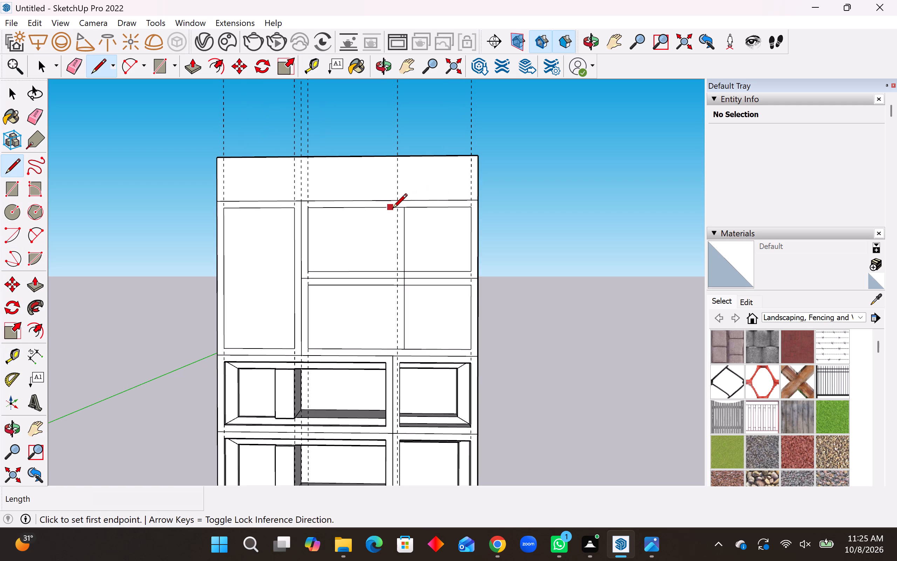
click(396, 209)
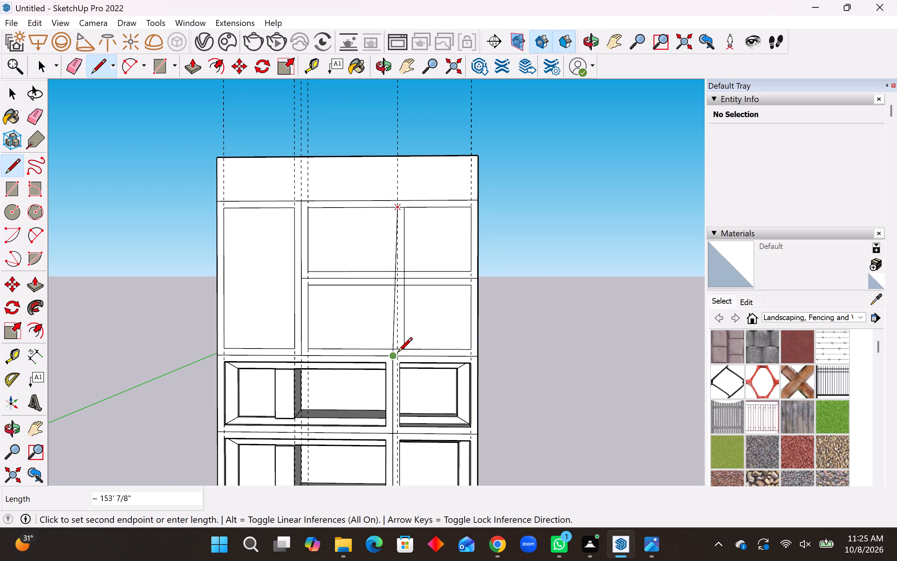
scroll(398, 353, up, 6)
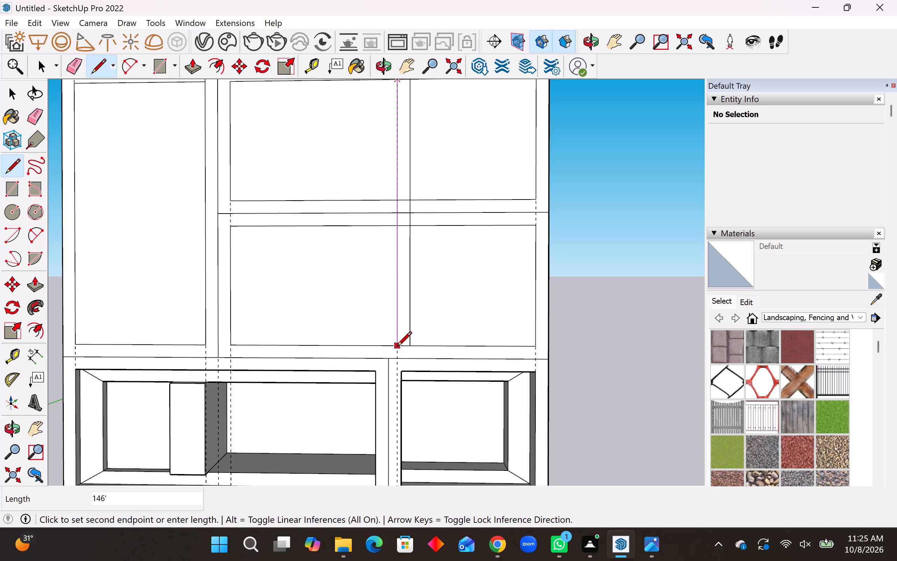
click(397, 347)
scroll(504, 347, down, 5)
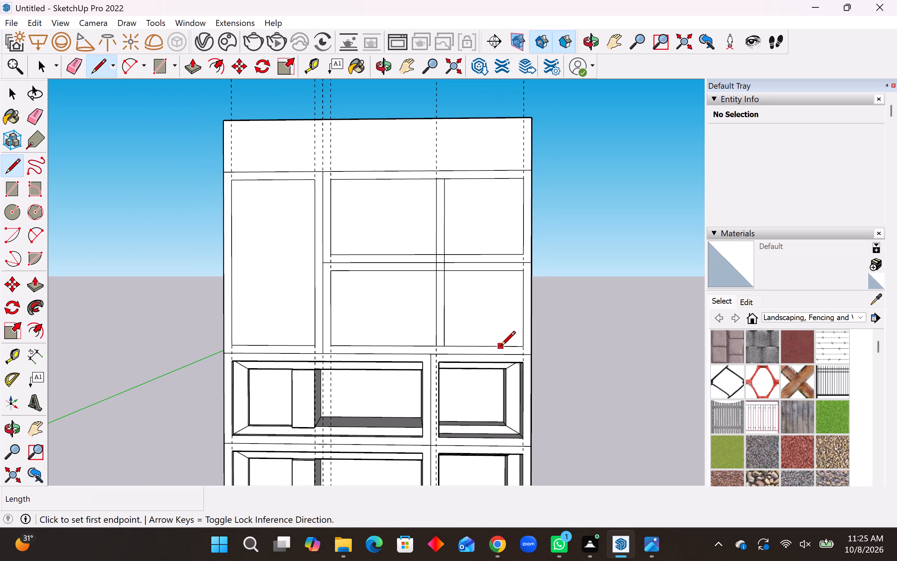
Erase the guide and both divider lines' segments crossing the horizontal strip between the two stacked upper right rectangles.
key(space)
click(35, 121)
scroll(518, 277, up, 3)
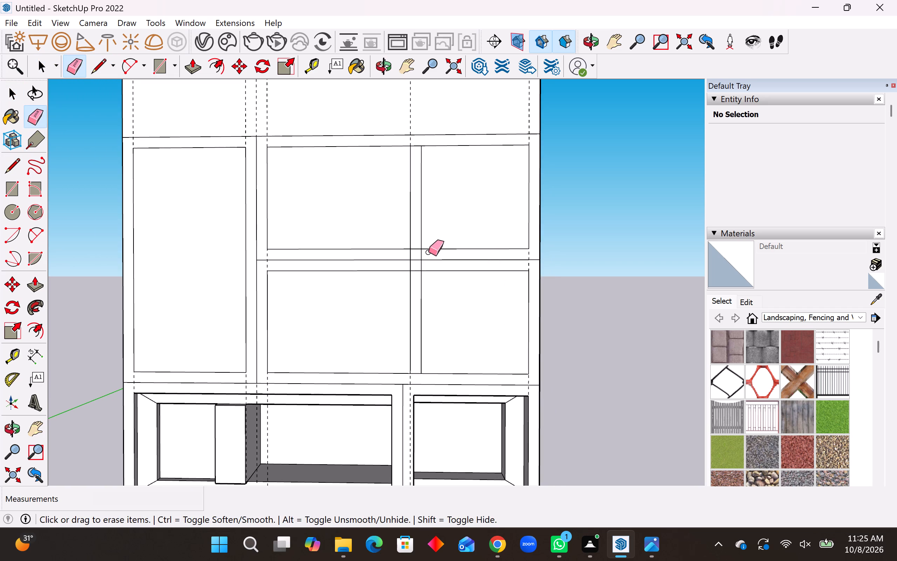
drag(425, 252, 405, 253)
drag(422, 265, 413, 265)
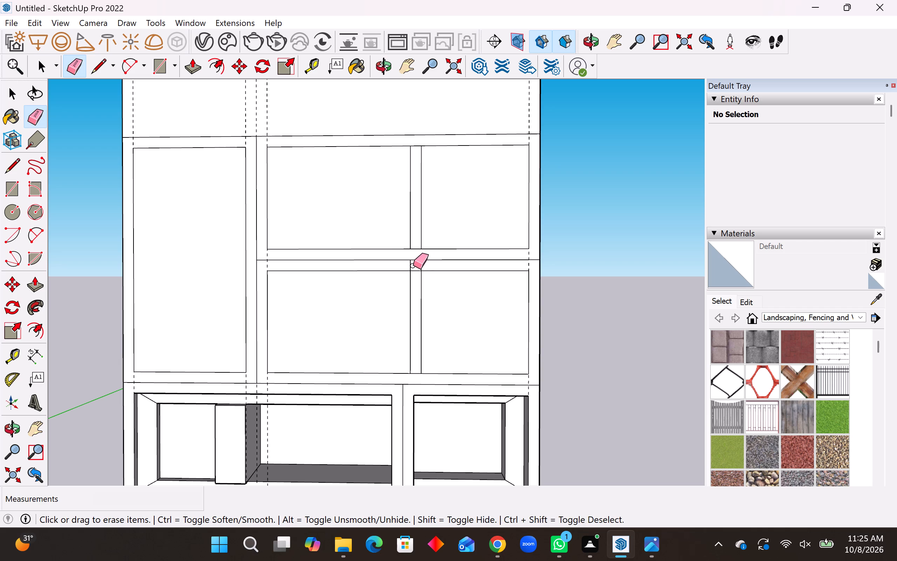
drag(413, 265, 408, 266)
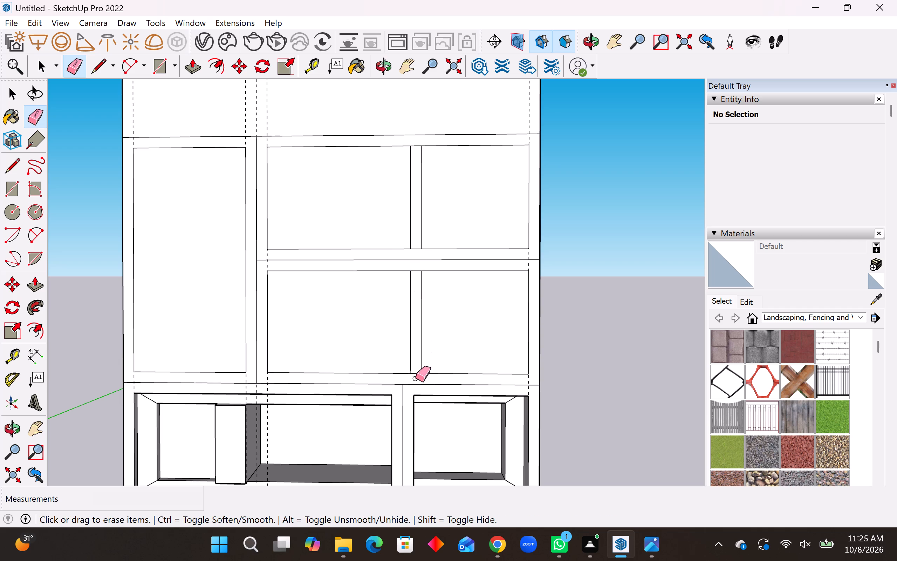
scroll(433, 333, down, 4)
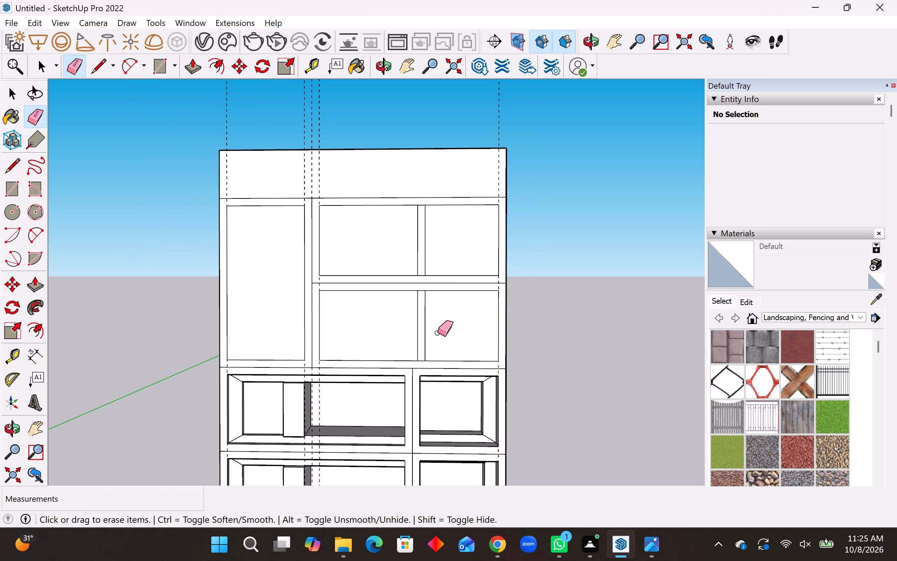
scroll(519, 323, down, 2)
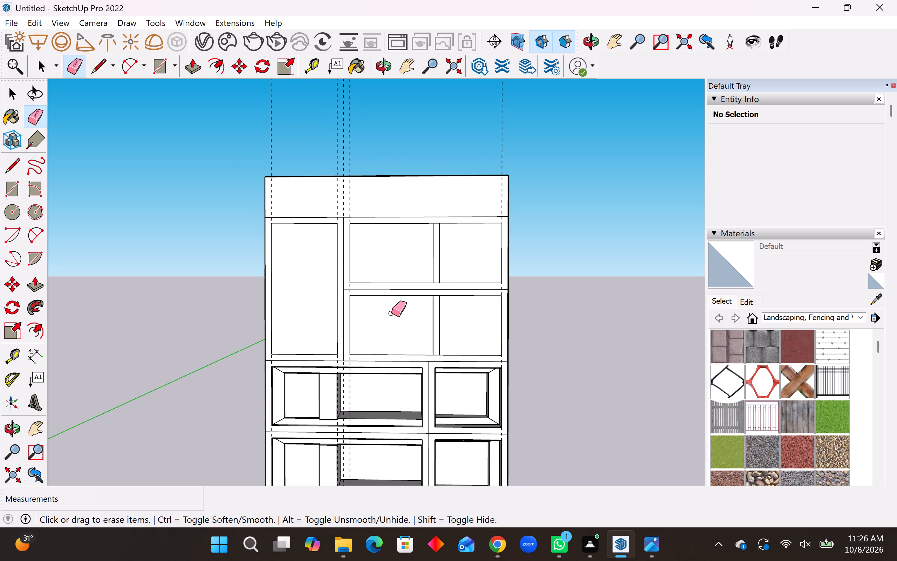
Place a vertical guide 7' inside the right edge of the tall left compartment's inner rectangle.
key(space)
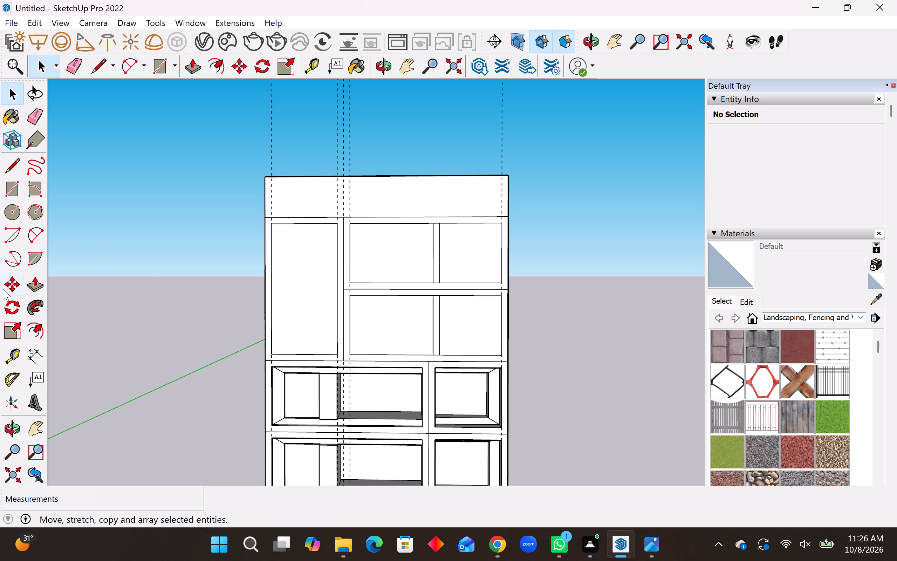
click(16, 352)
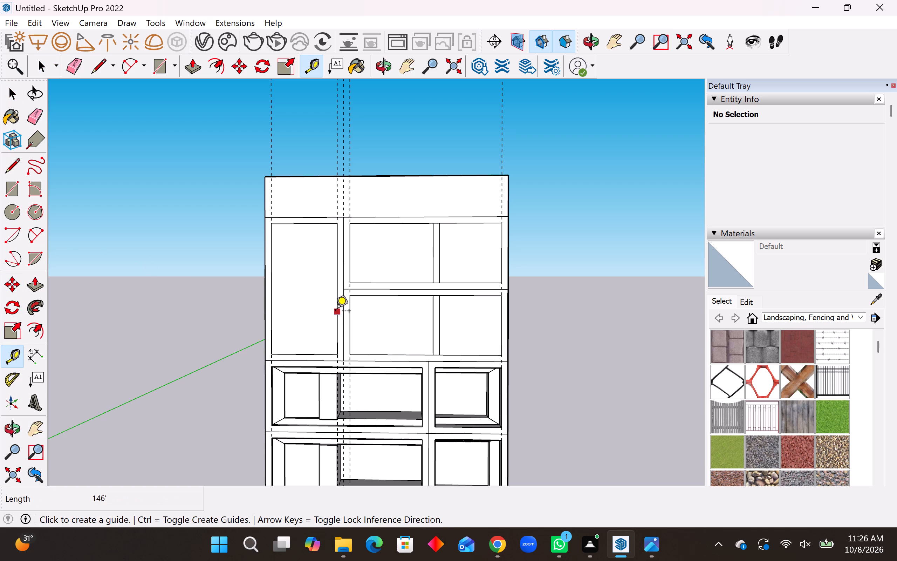
click(335, 312)
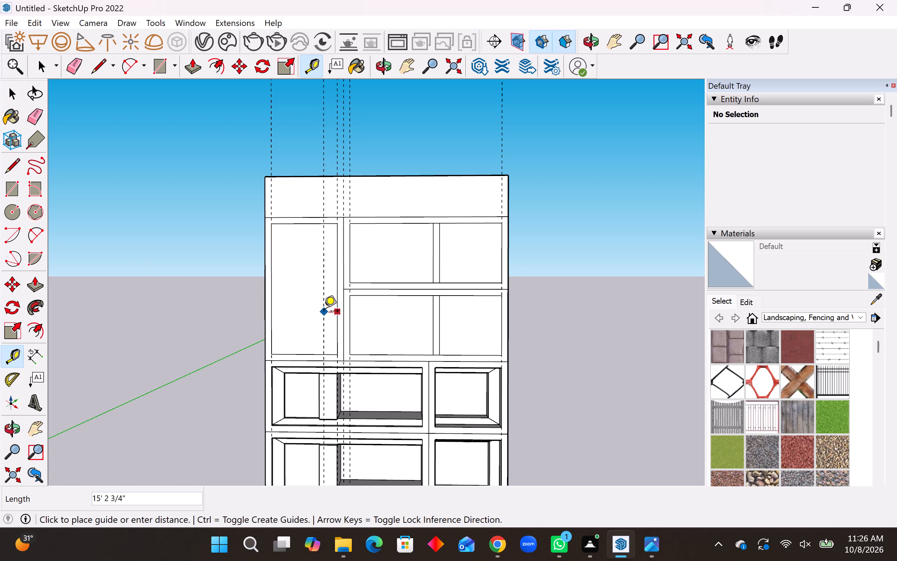
text(7')
key(Return)
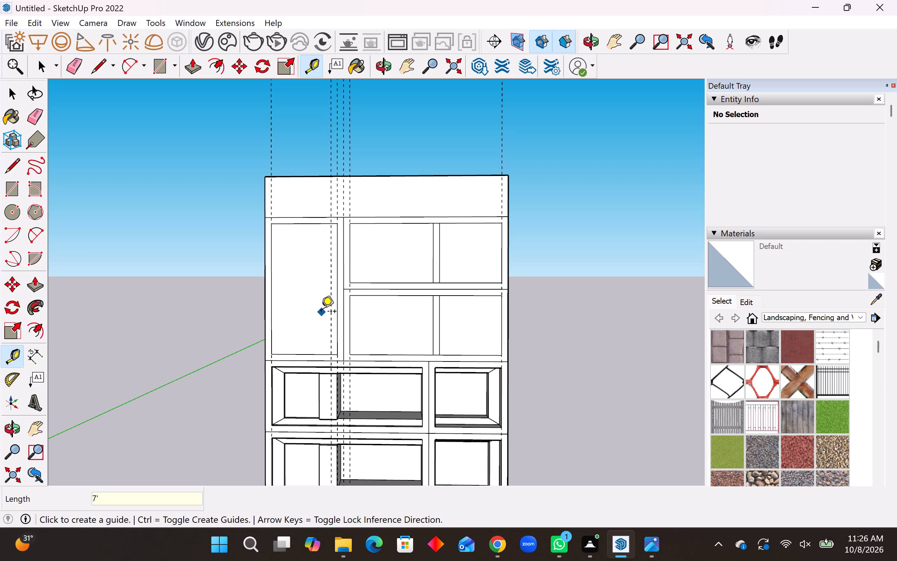
Draw a 146' vertical line along the guide from the tall left rectangle's top edge to its bottom edge.
click(9, 172)
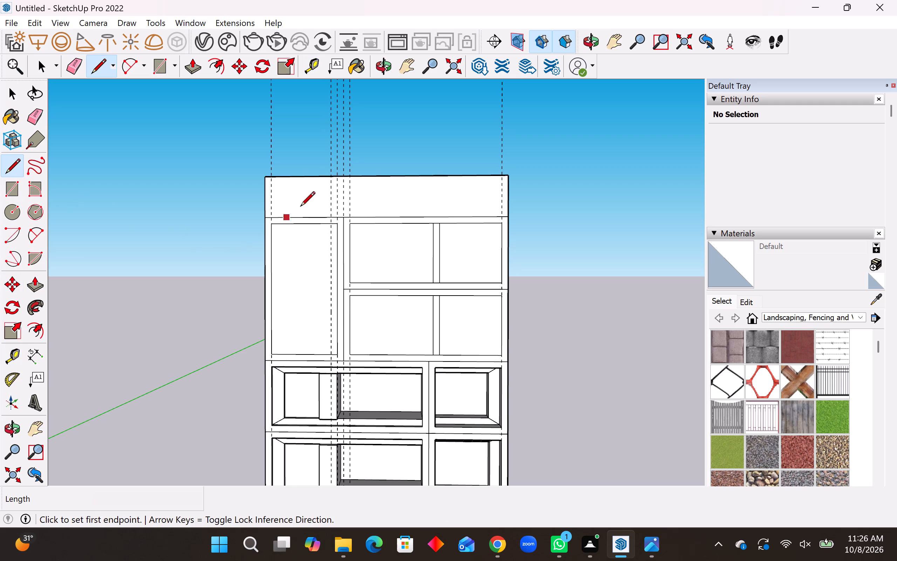
click(328, 226)
click(328, 357)
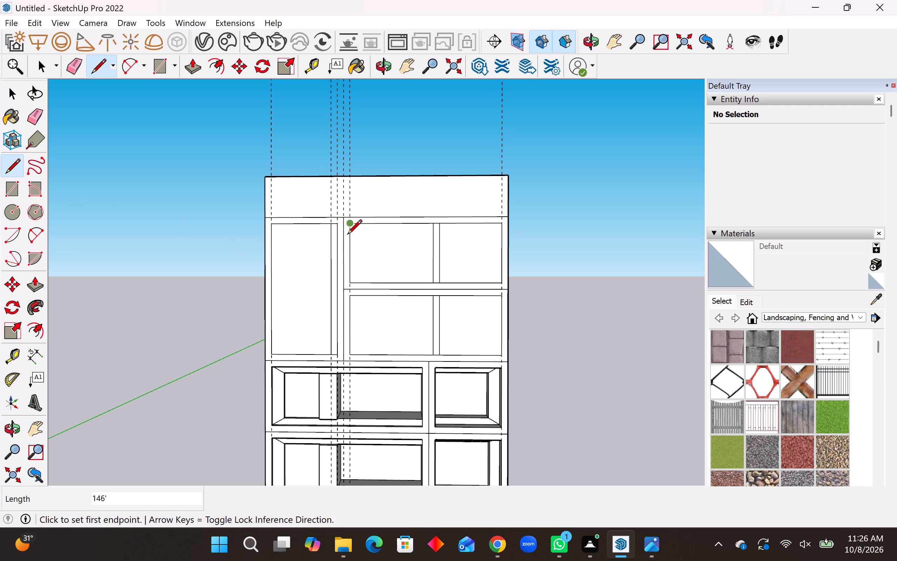
Extend the tall left rectangle's right edge 7' at both ends to meet the upper section's top and bottom boundary lines.
click(335, 227)
scroll(335, 220, up, 2)
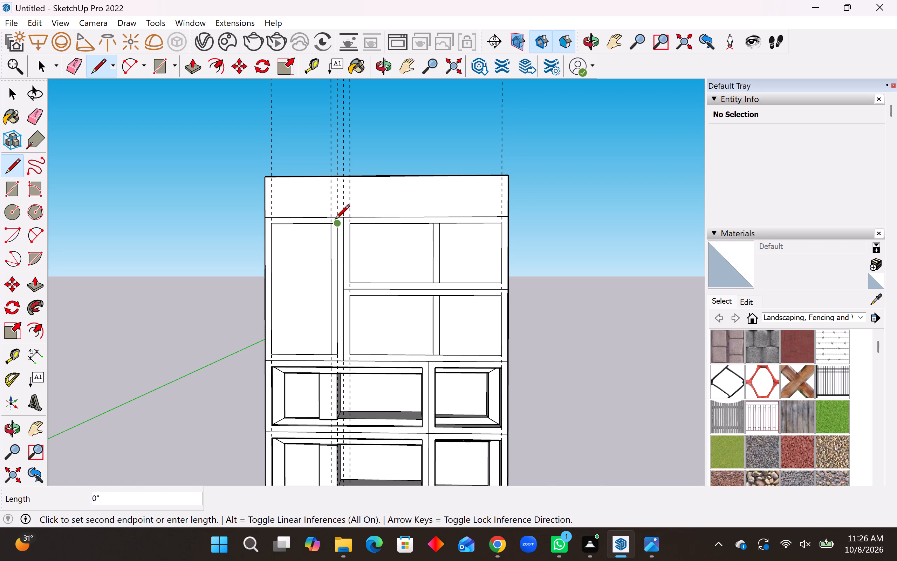
scroll(335, 220, up, 4)
click(338, 214)
scroll(349, 193, down, 4)
click(340, 388)
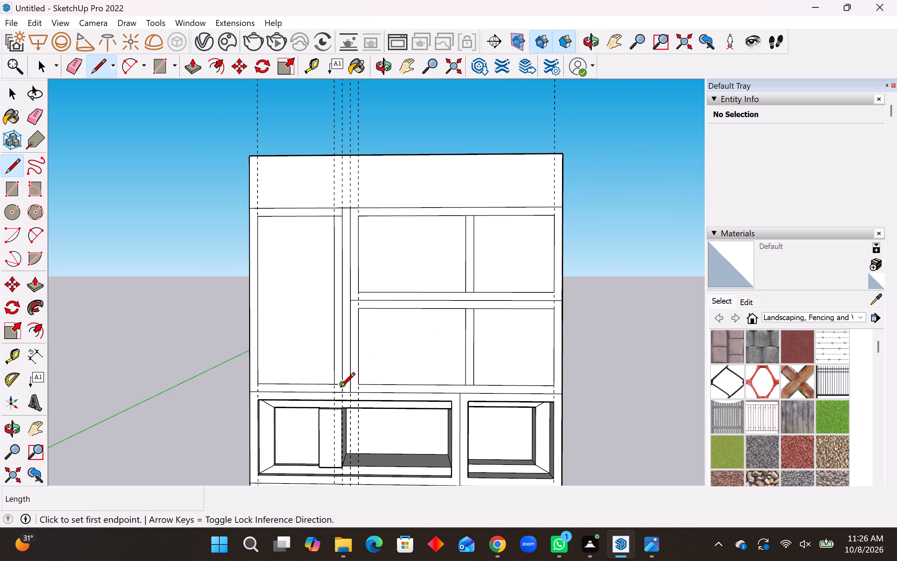
click(341, 394)
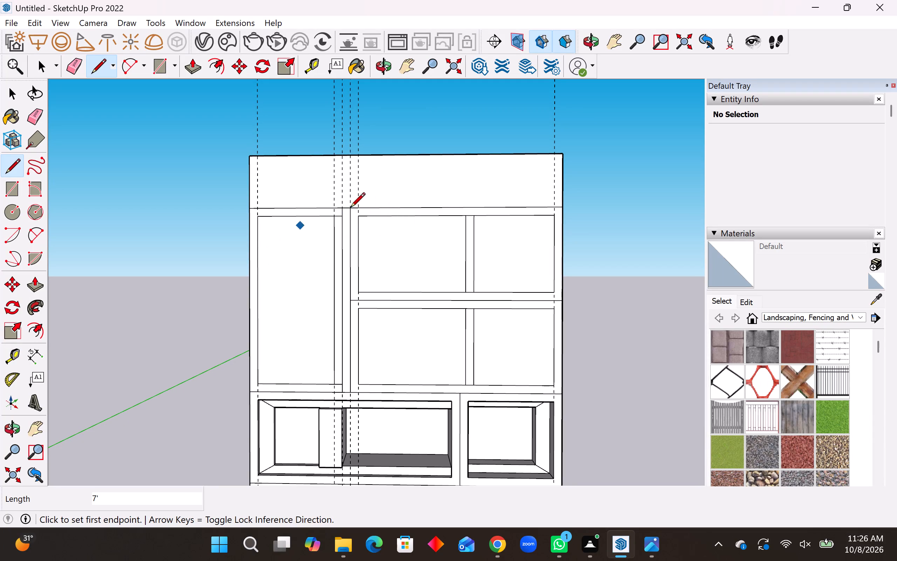
Extend the upper right inner rectangle's top edge 7' left to the vertical line beside the tall left compartment.
click(356, 218)
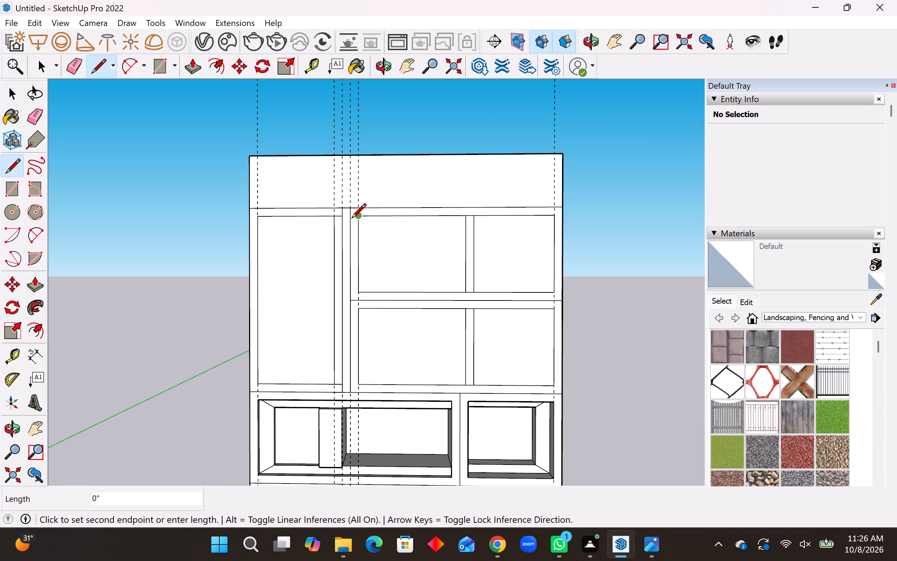
scroll(349, 218, up, 7)
click(351, 217)
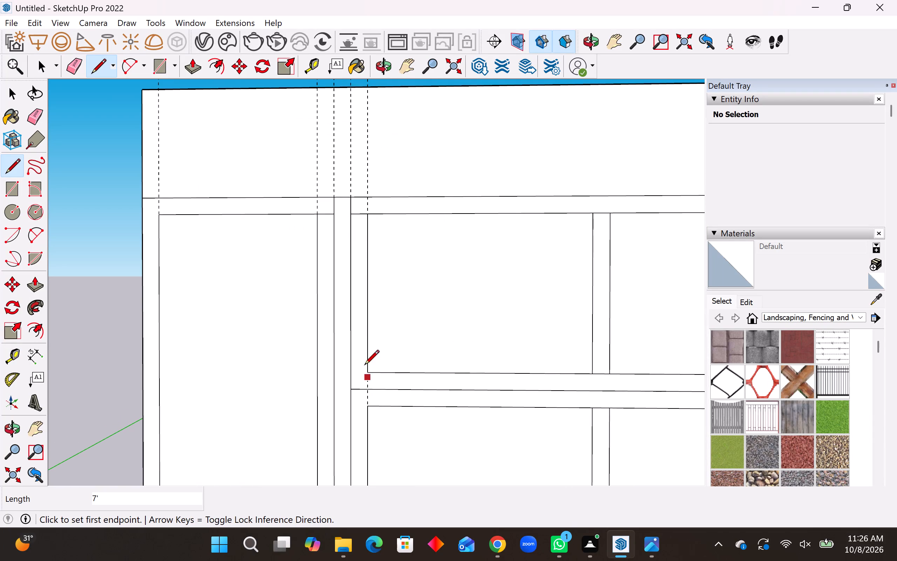
Extend the upper right inner rectangle's bottom edge and the lower one's top and bottom edges 7' left to the vertical line.
click(365, 373)
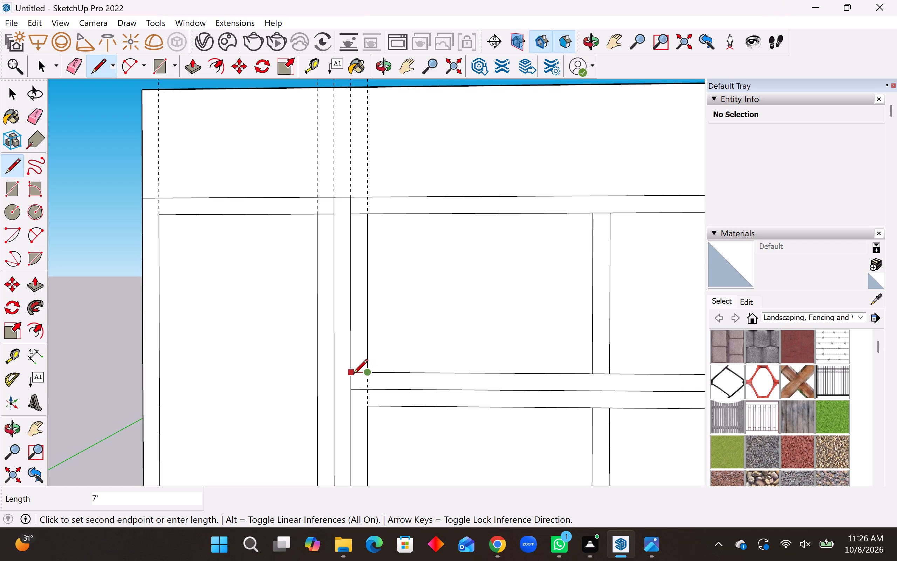
click(353, 375)
scroll(362, 273, down, 4)
scroll(354, 362, down, 2)
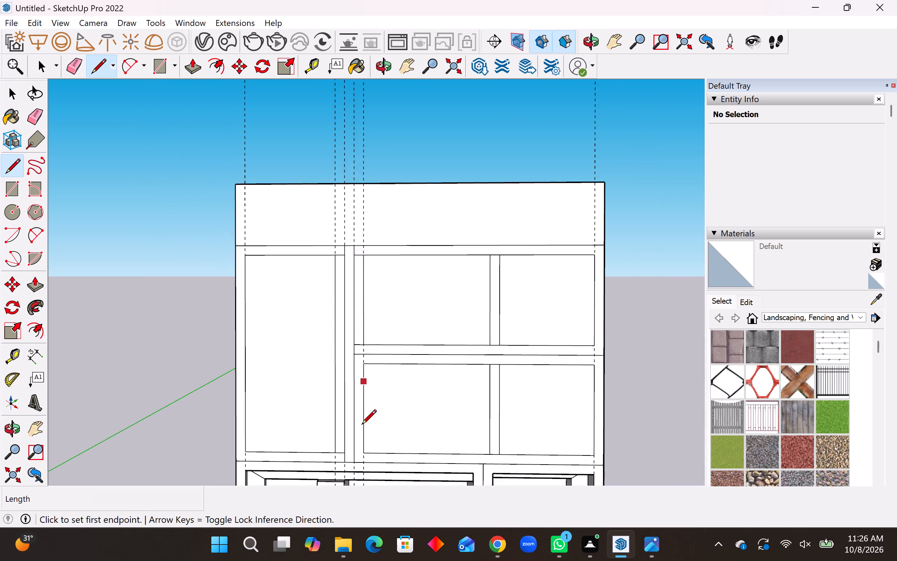
scroll(362, 426, up, 3)
click(364, 342)
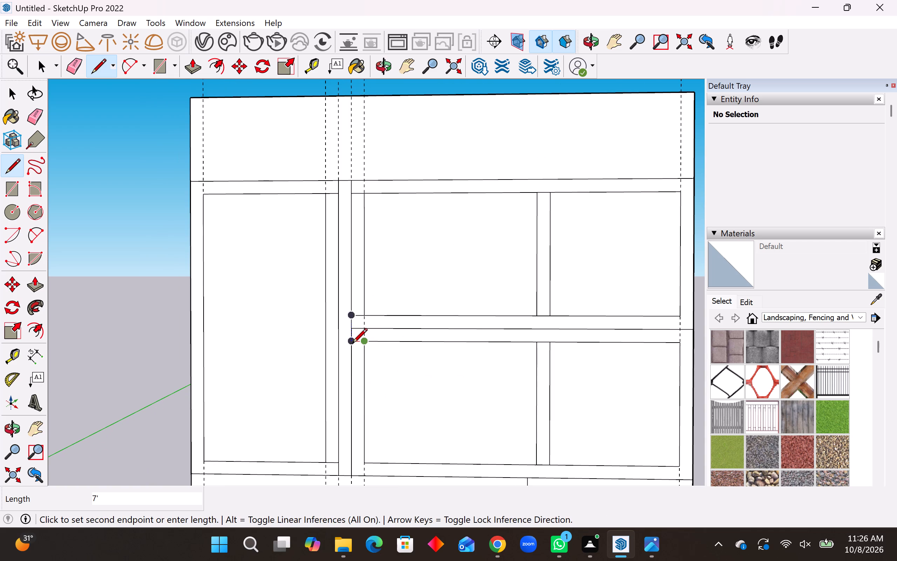
click(351, 344)
click(362, 465)
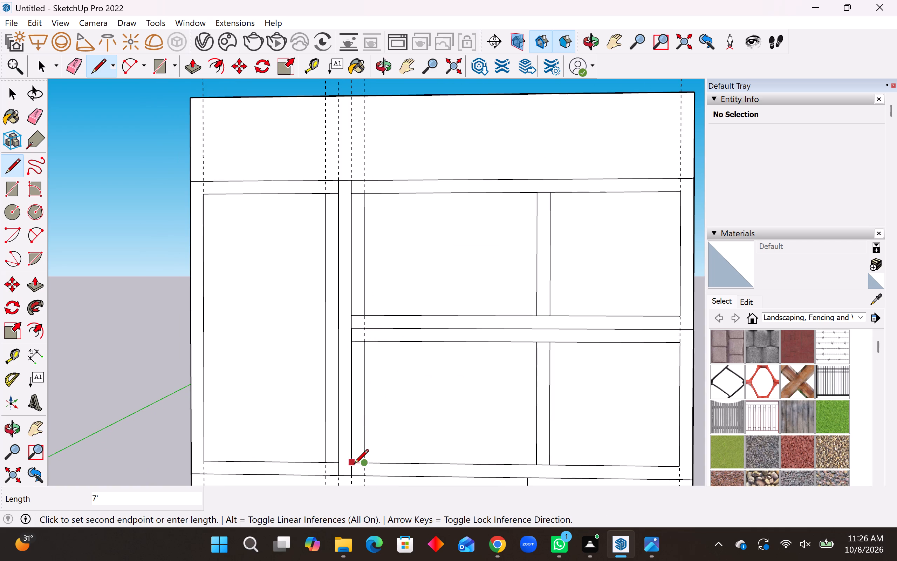
click(354, 465)
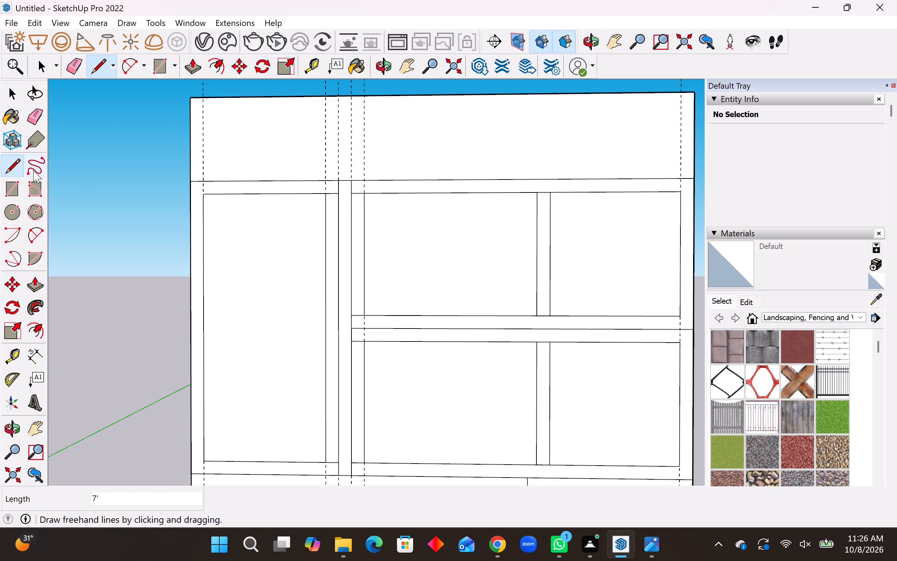
Erase the two guides, the right rectangles' old left edges, and the leftover vertical segments down to the middle line.
click(37, 120)
drag(351, 188, 363, 185)
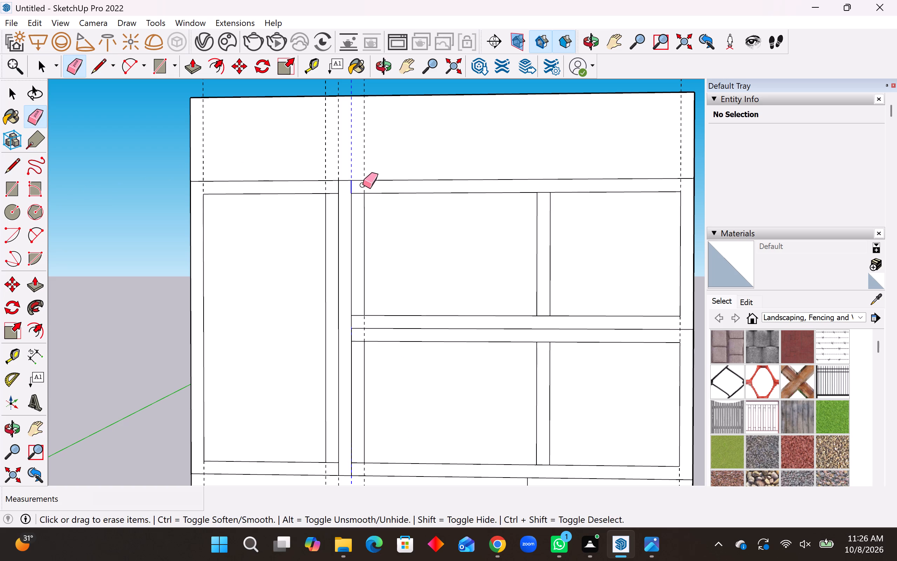
drag(363, 185, 367, 184)
drag(363, 216, 371, 216)
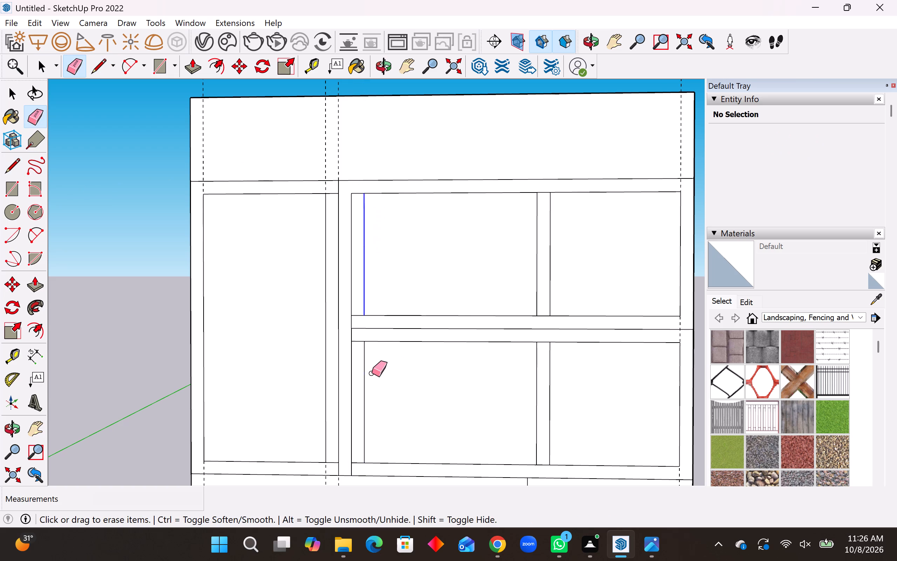
click(366, 357)
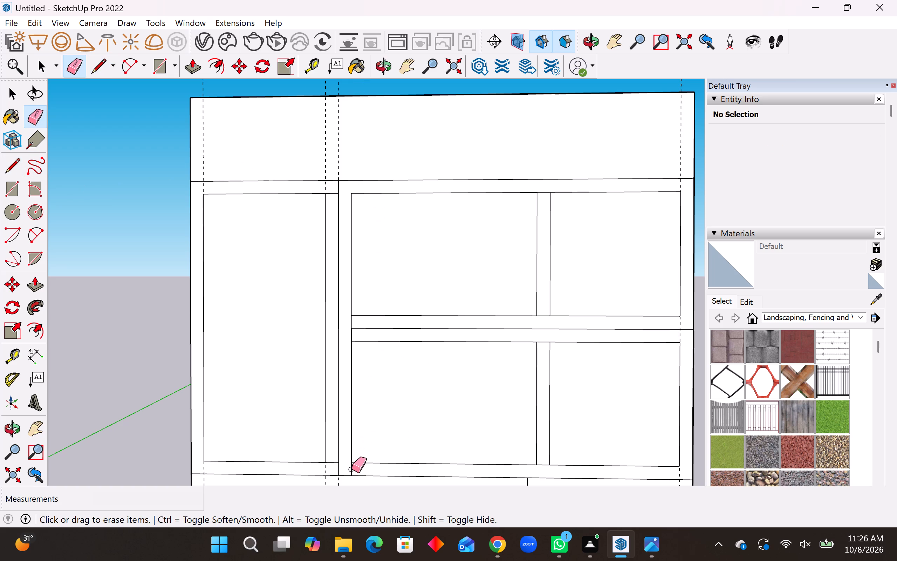
click(351, 469)
scroll(344, 405, down, 4)
scroll(374, 397, down, 2)
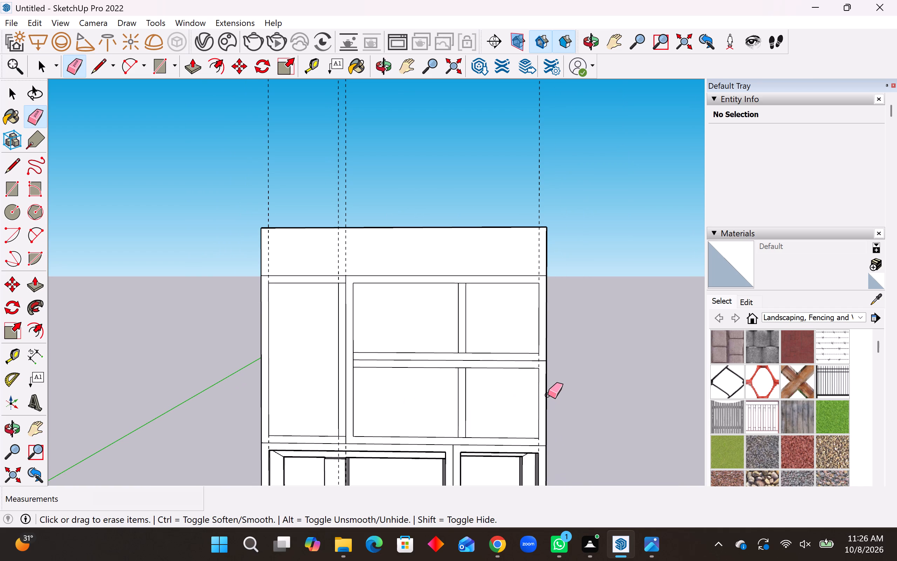
scroll(376, 374, up, 3)
drag(345, 351, 350, 350)
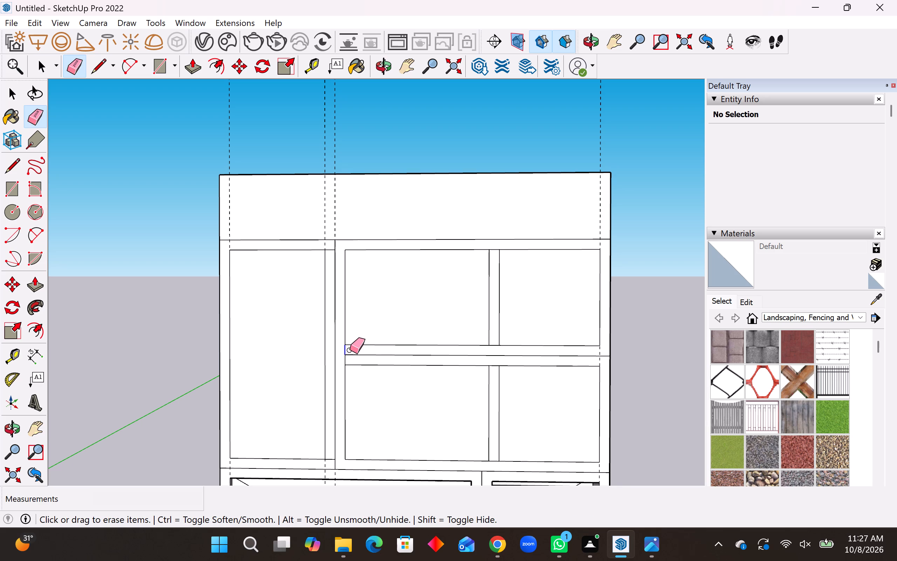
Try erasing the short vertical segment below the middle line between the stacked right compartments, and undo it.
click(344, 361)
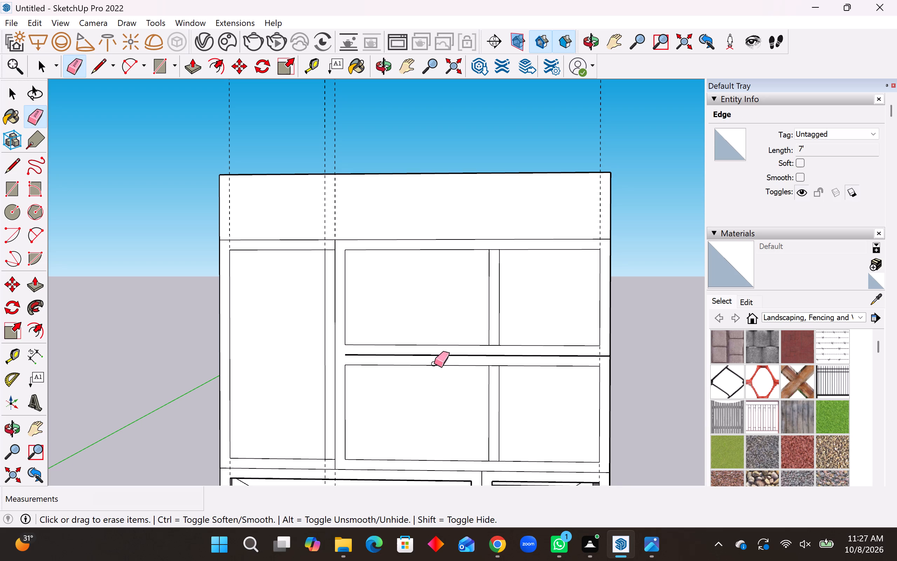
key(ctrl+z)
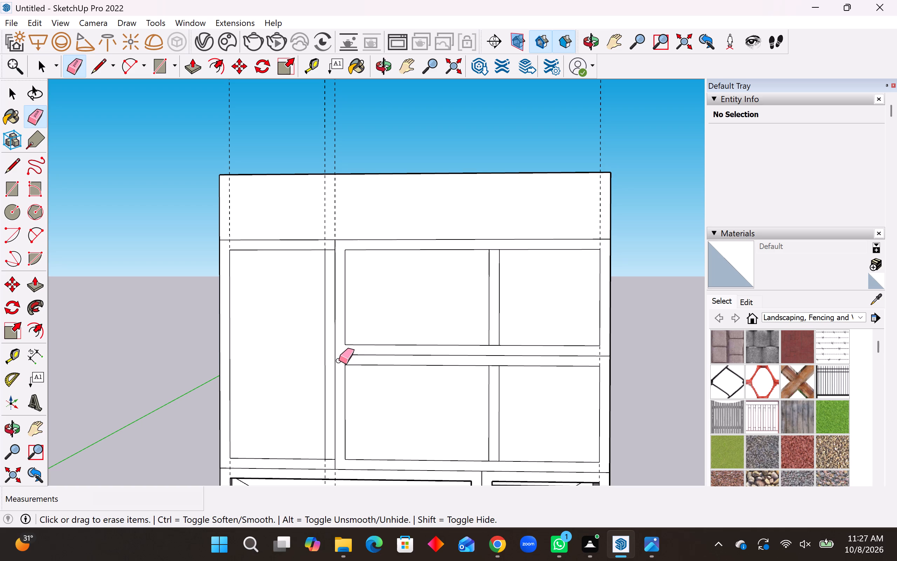
Extend the middle line between the stacked right compartments 7' left to the vertical line beside the tall compartment.
click(15, 173)
scroll(314, 343, up, 1)
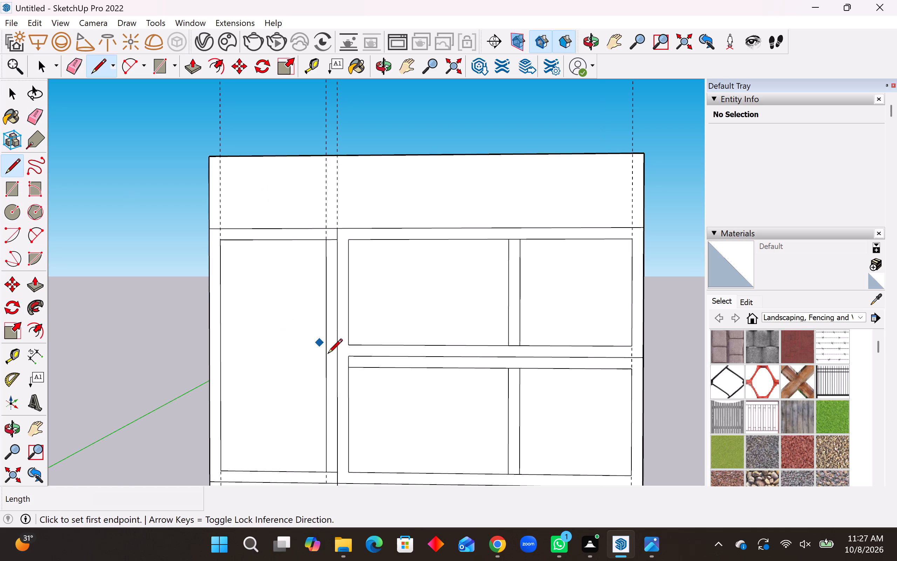
click(348, 359)
click(340, 359)
Erase the short vertical segment between the middle line and the lower right compartment's top left corner.
click(35, 111)
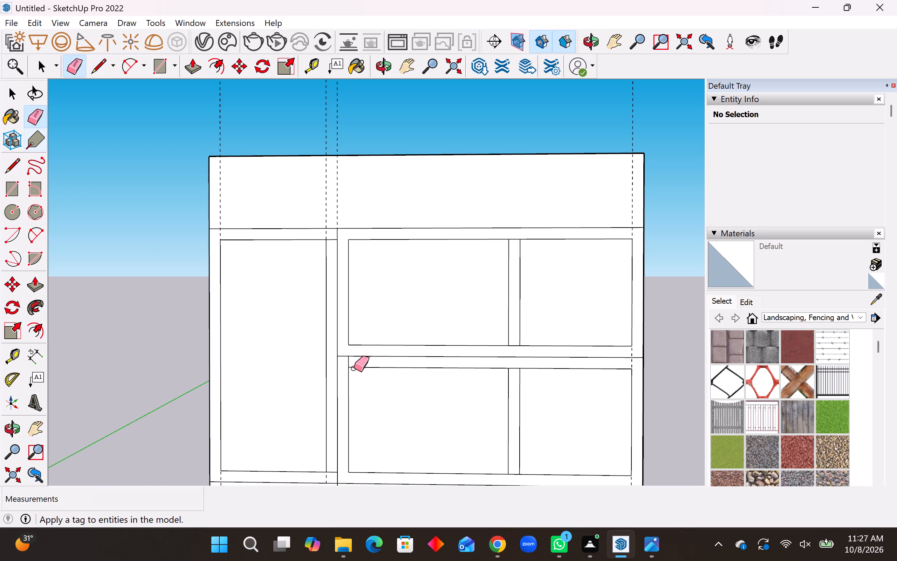
click(349, 361)
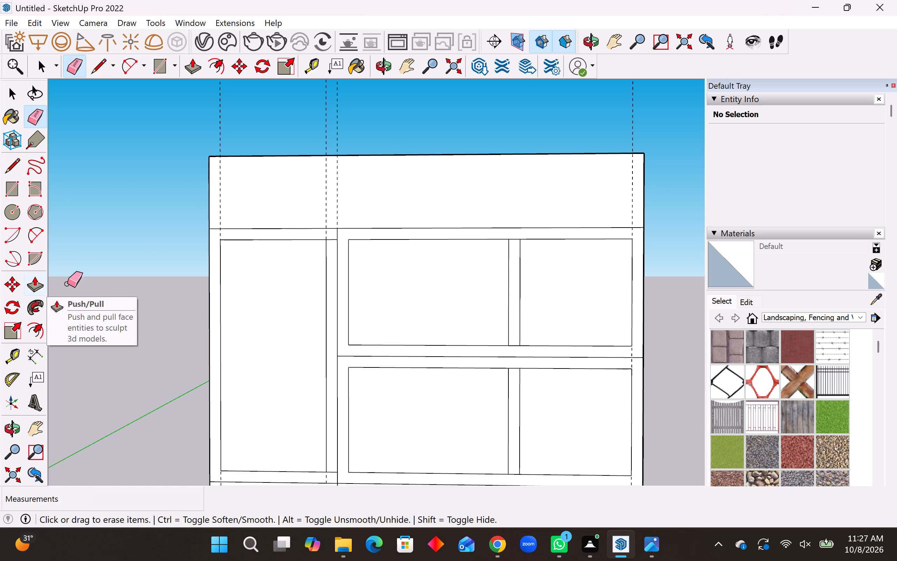
Erase the guides along the tall compartment's left edge and along both sides of its right-hand strip.
scroll(357, 350, down, 4)
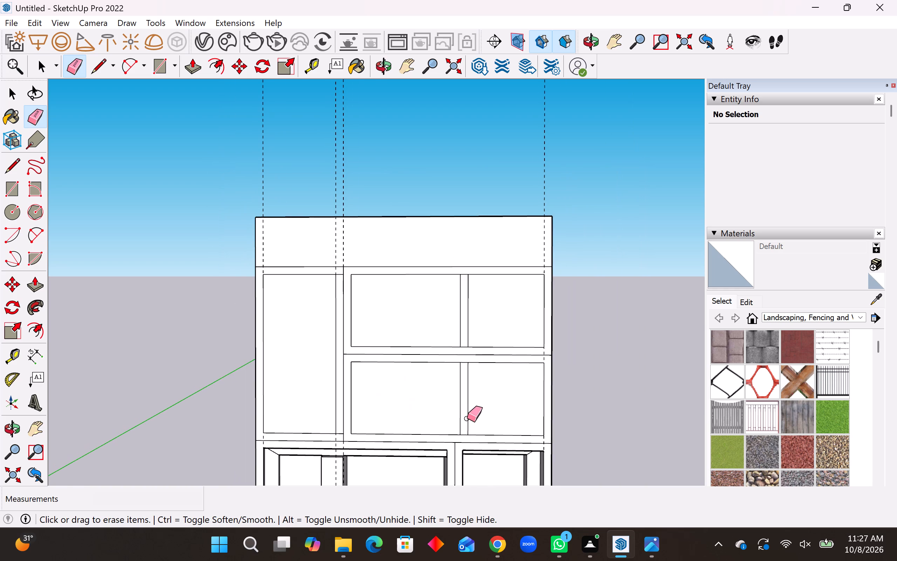
scroll(467, 411, down, 3)
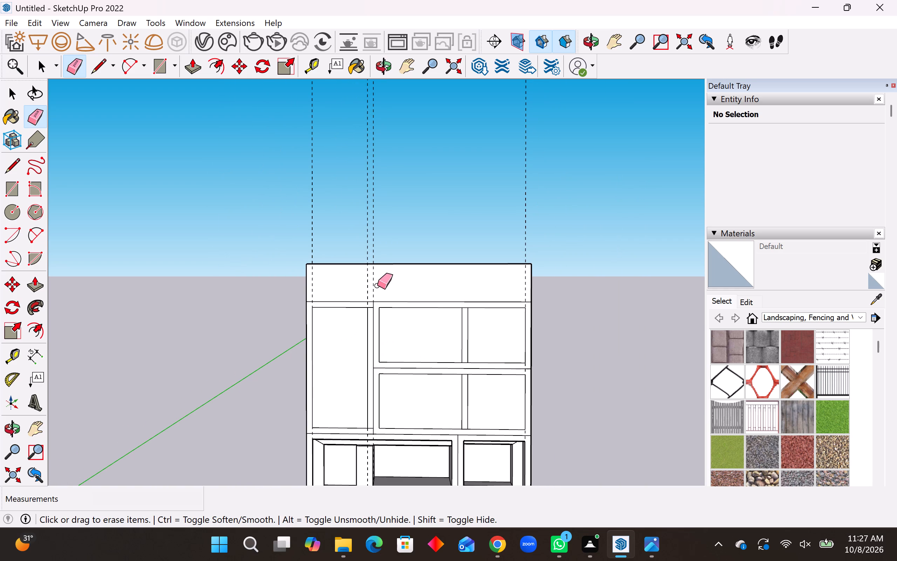
drag(376, 285, 362, 285)
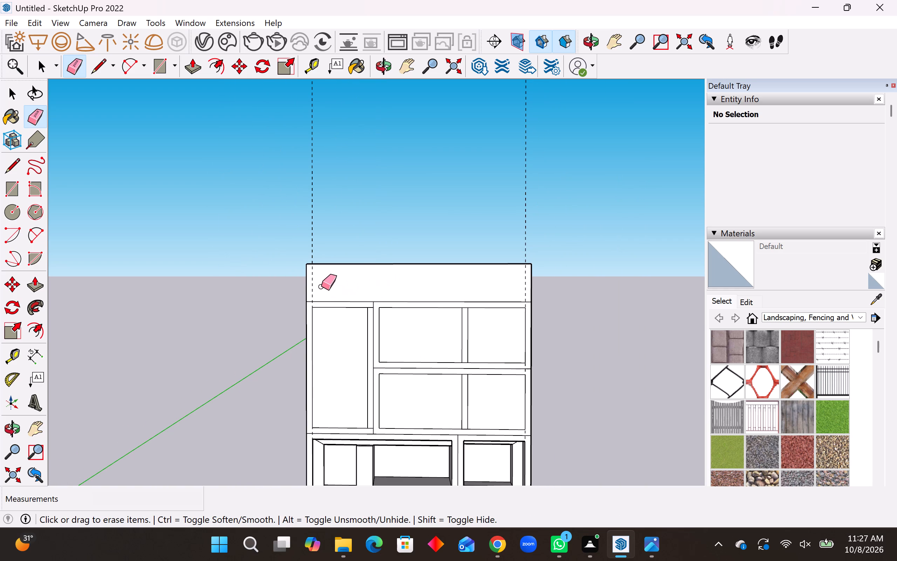
drag(310, 285, 315, 285)
drag(519, 280, 522, 279)
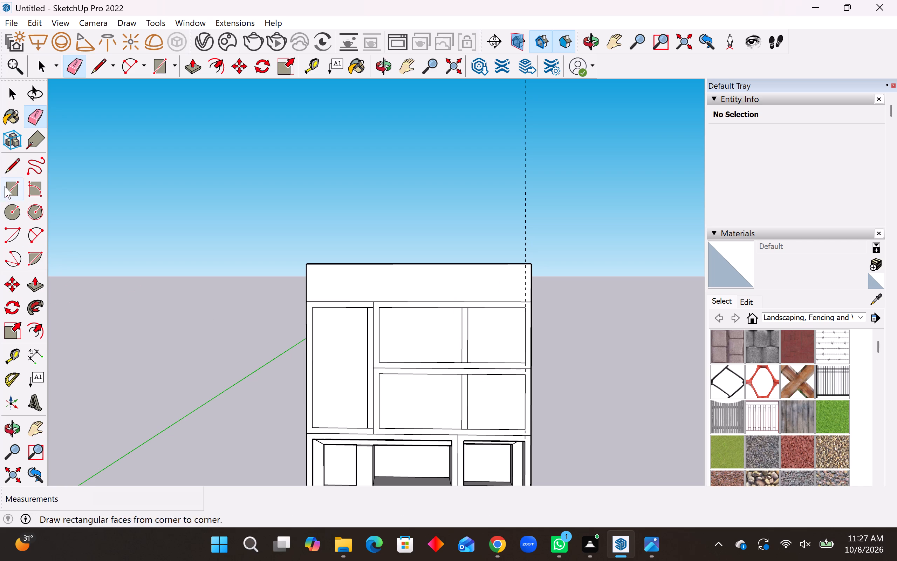
Push/Pull the wall unit's top face upward by about 17' 11".
click(8, 168)
scroll(467, 317, up, 3)
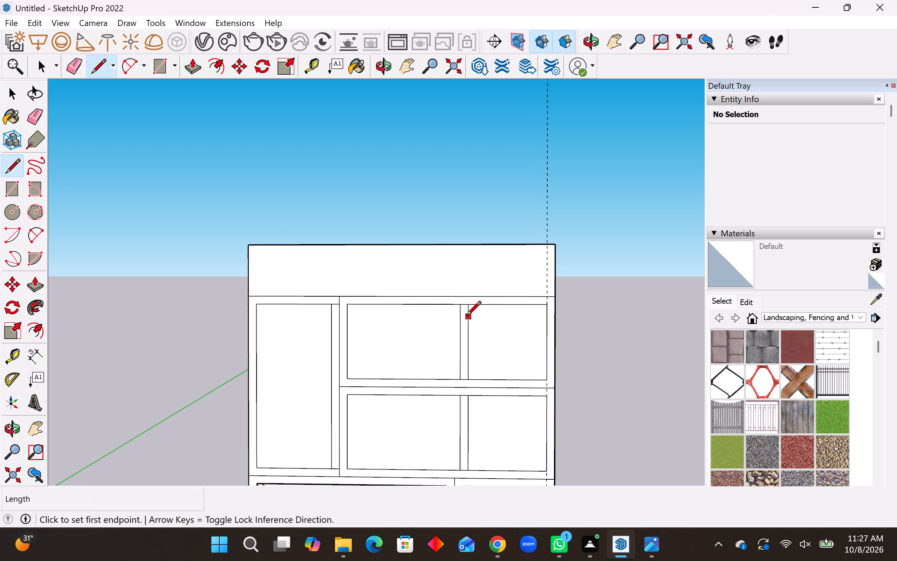
middle_drag(456, 317, 465, 455)
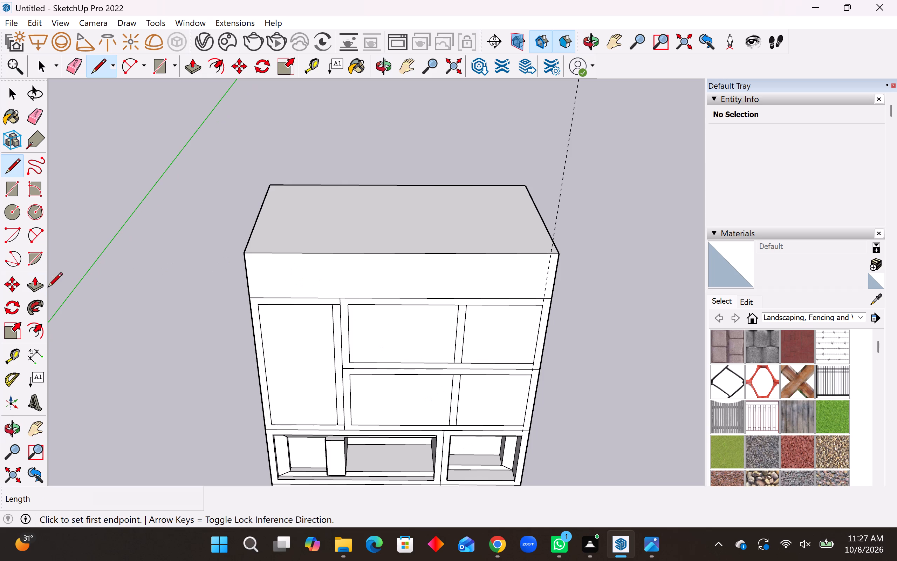
click(32, 288)
click(442, 235)
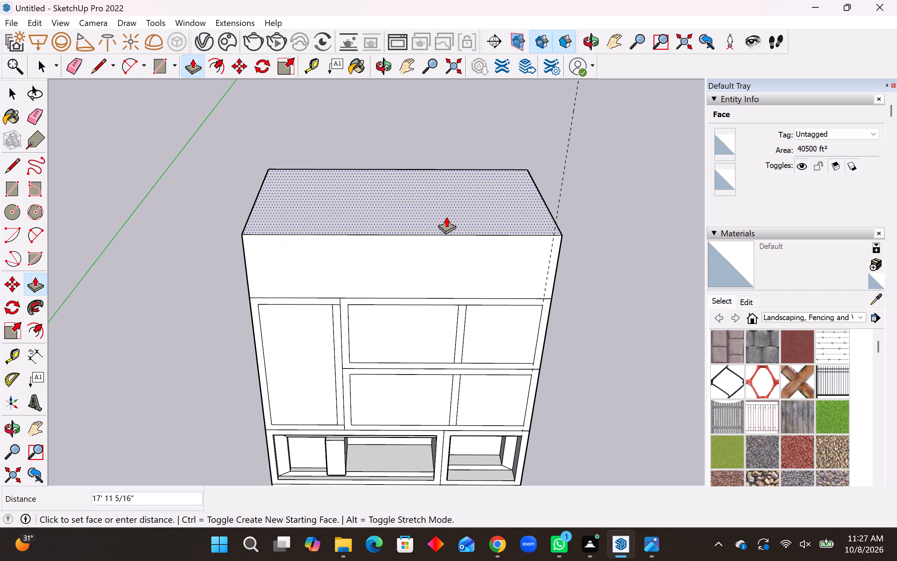
click(446, 217)
Examine the whole wall unit from the side and the front.
middle_drag(464, 296, 465, 231)
scroll(458, 337, down, 7)
middle_drag(550, 330, 537, 329)
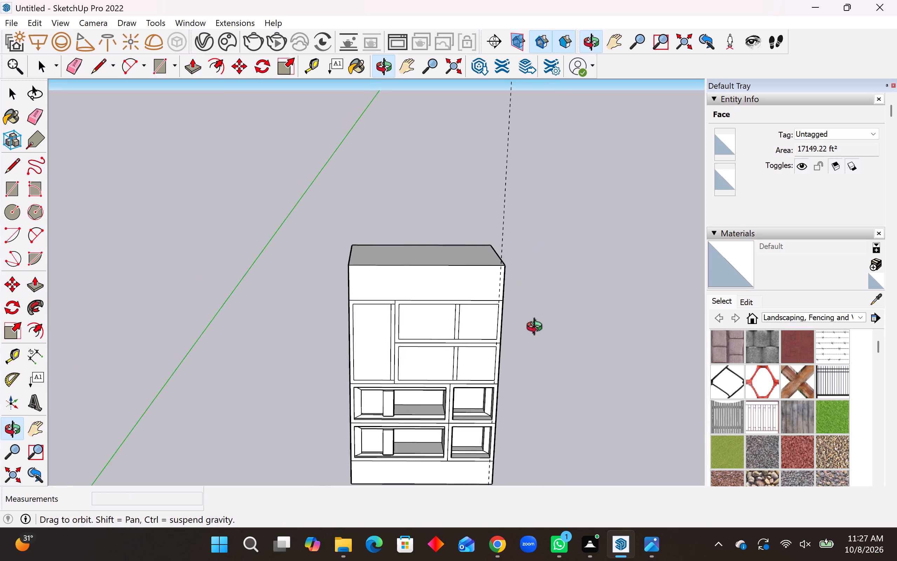
middle_drag(537, 329, 352, 319)
scroll(458, 324, down, 3)
middle_drag(472, 346, 536, 318)
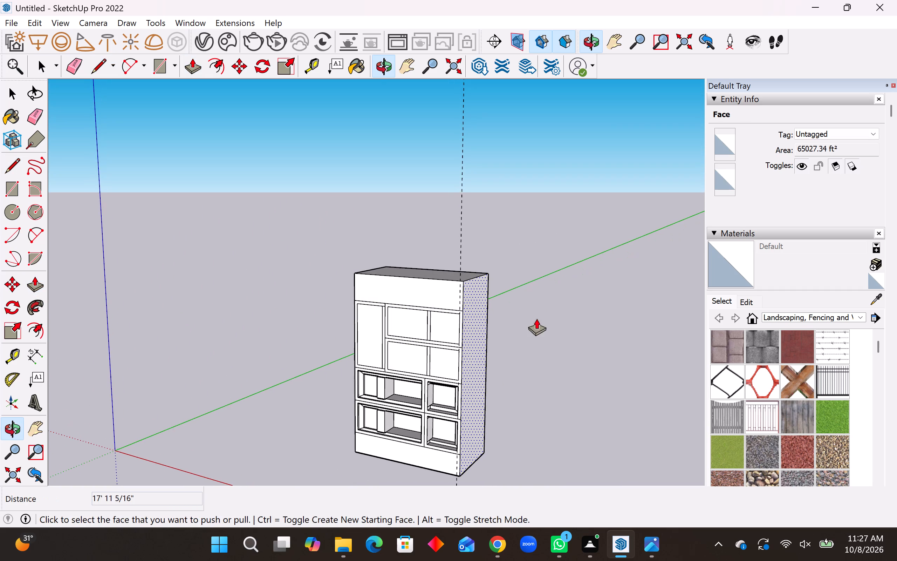
scroll(464, 349, up, 4)
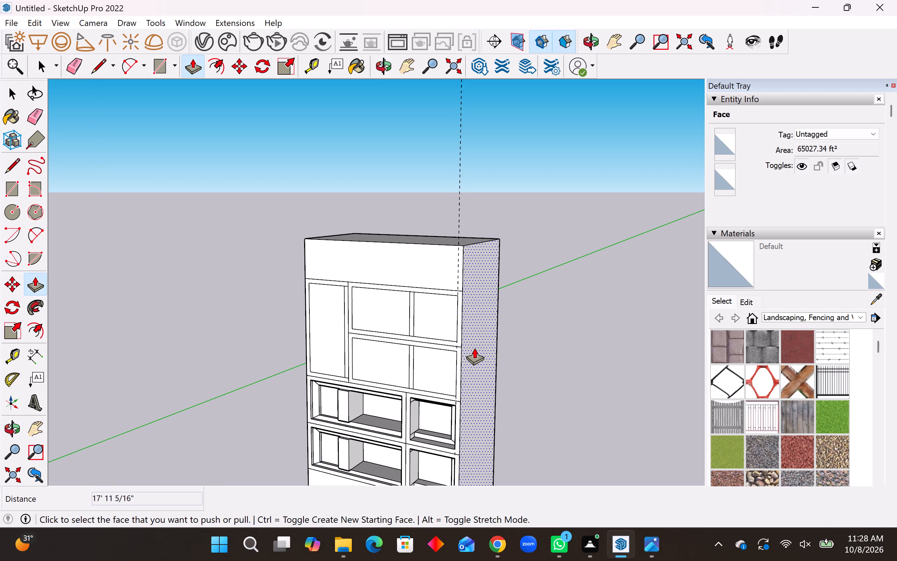
middle_click(474, 347)
middle_drag(476, 346, 550, 327)
middle_drag(505, 325, 520, 321)
middle_drag(492, 334, 520, 316)
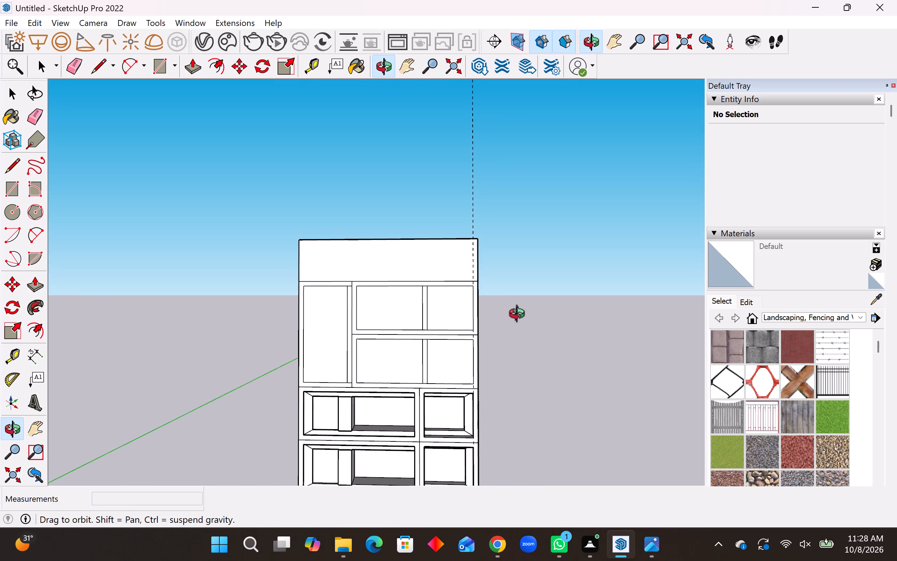
middle_drag(520, 316, 520, 316)
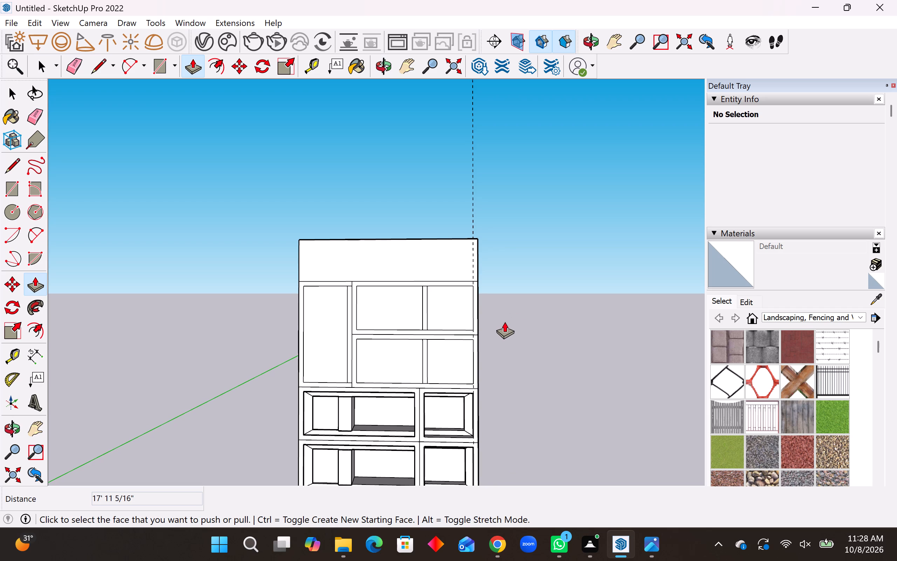
scroll(371, 280, down, 3)
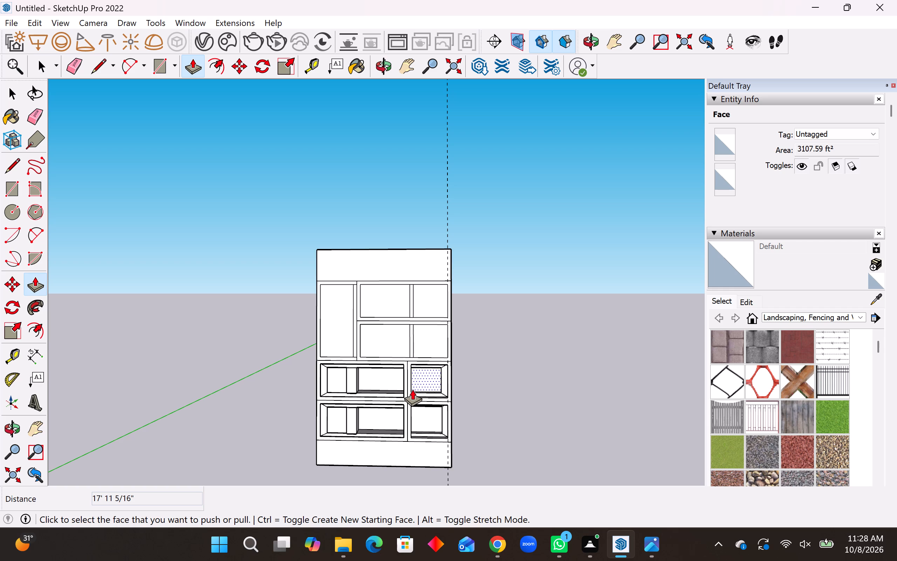
scroll(331, 292, up, 2)
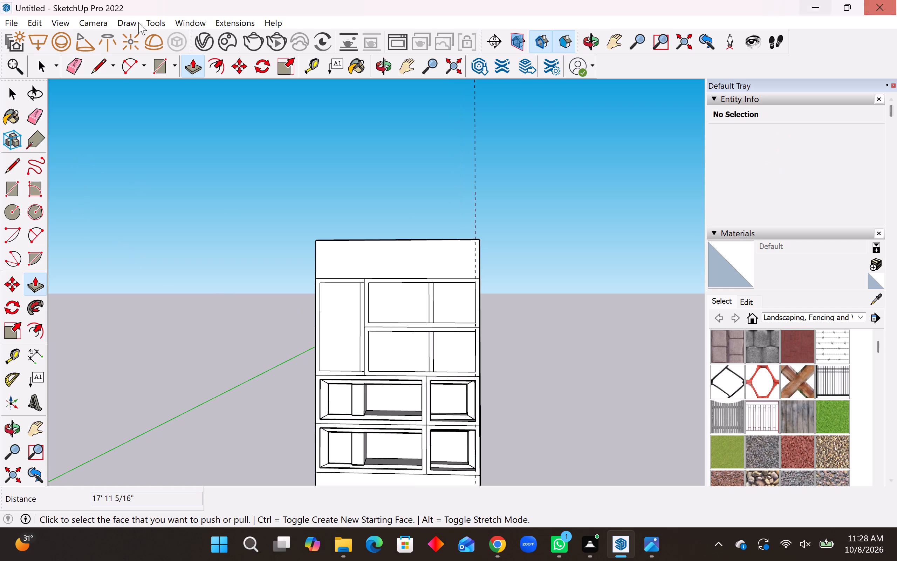
Erase the short horizontal segments crossing the strip at the tall compartment's upper and lower right corners.
click(33, 110)
scroll(292, 276, up, 2)
scroll(343, 297, up, 3)
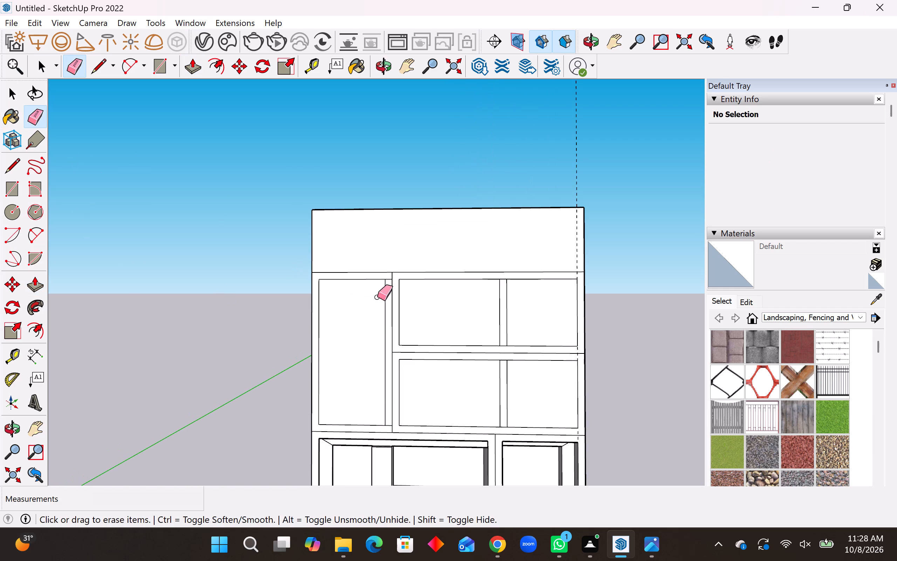
click(388, 279)
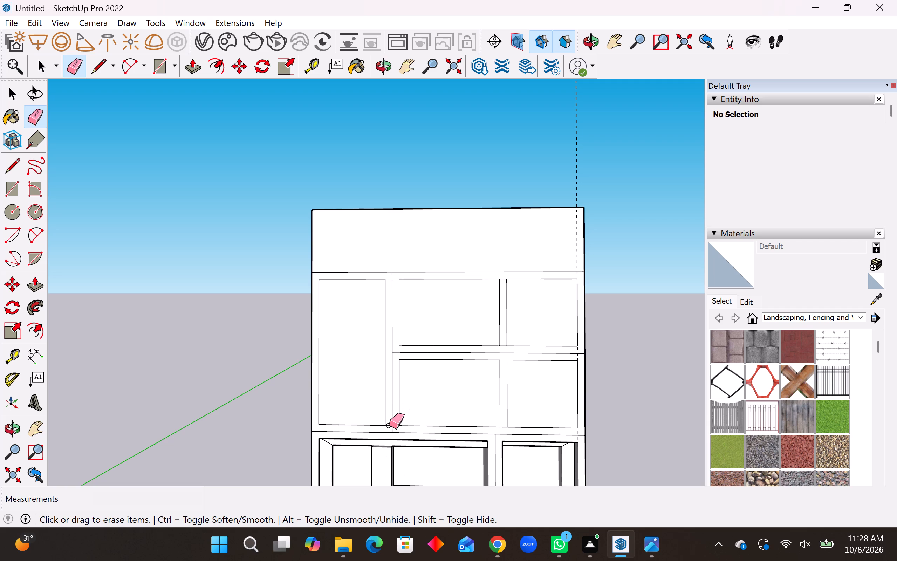
click(389, 425)
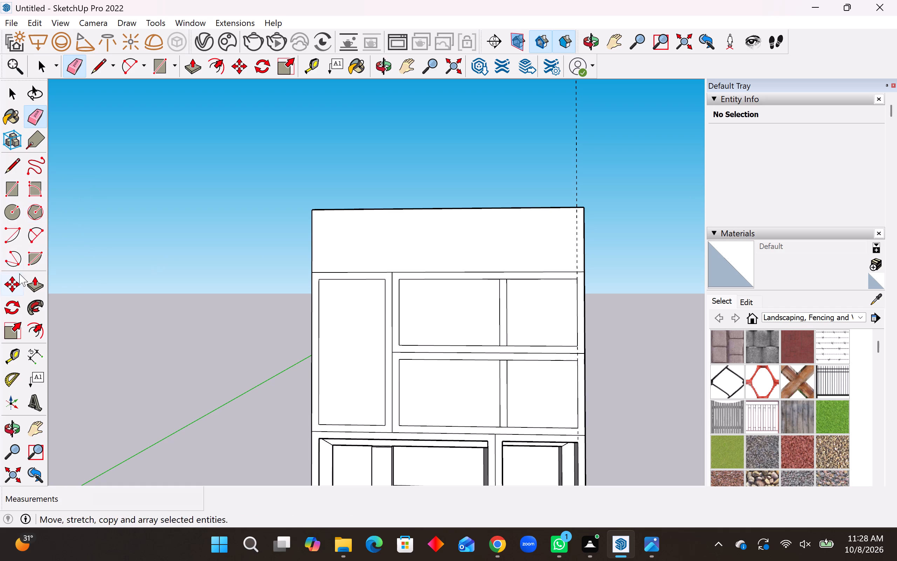
Draw a 67' horizontal line across the tall compartment from its right edge's midpoint to its left edge.
click(13, 165)
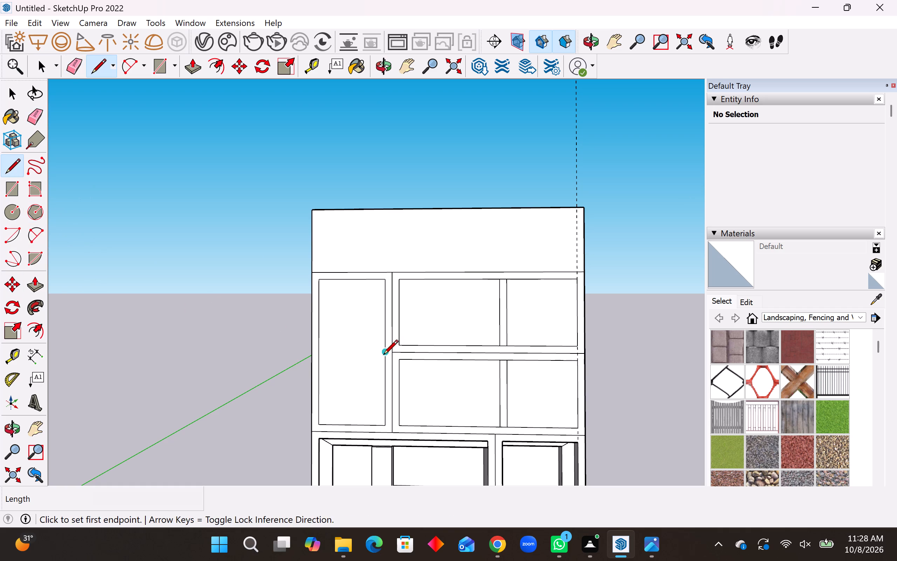
click(383, 356)
click(320, 356)
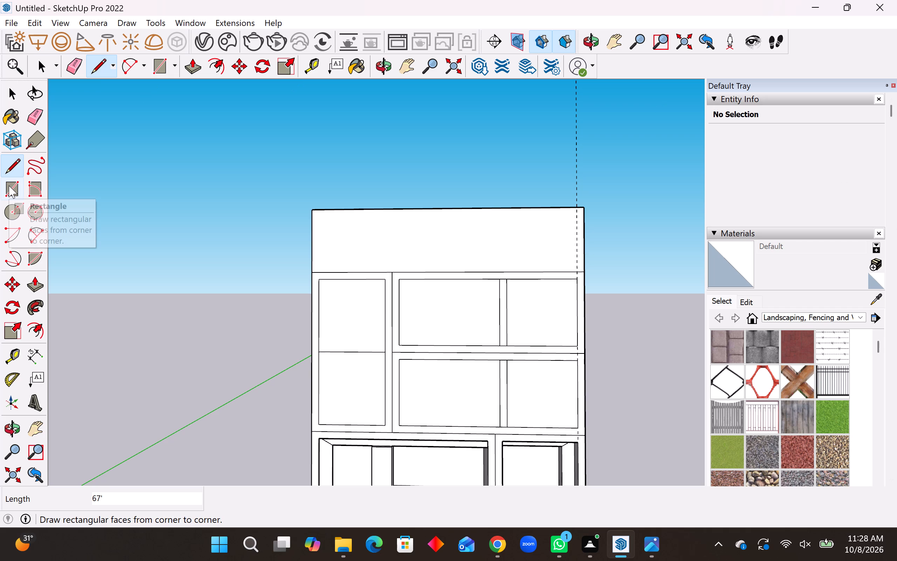
Draw two stacked rectangles inside the tall compartment, about 60' 2" by 51' above its midline and about 61' 9" by 51' below it.
click(16, 166)
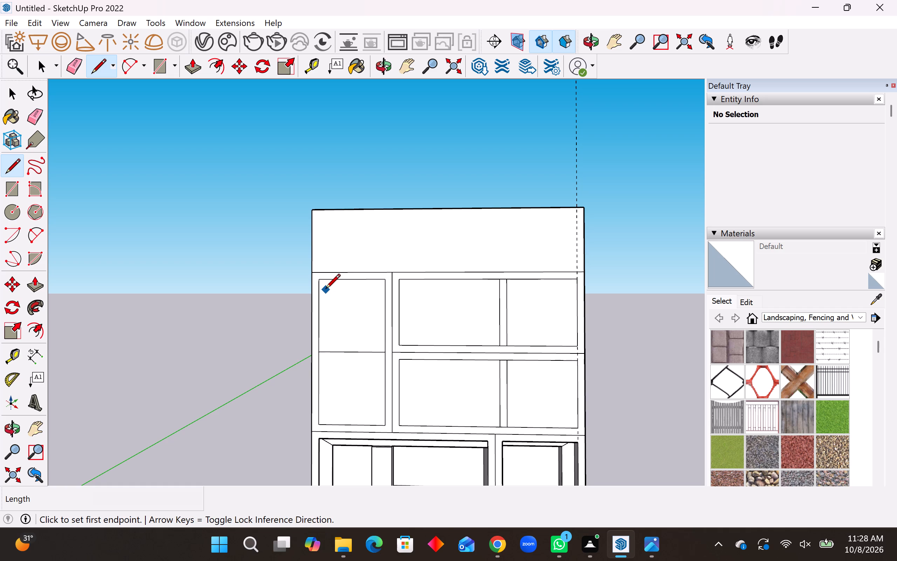
click(15, 194)
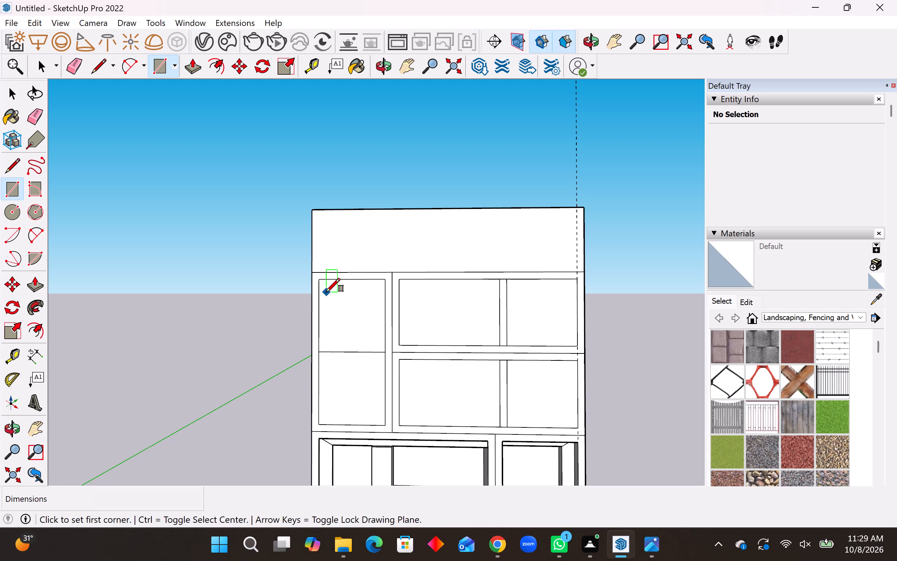
click(326, 292)
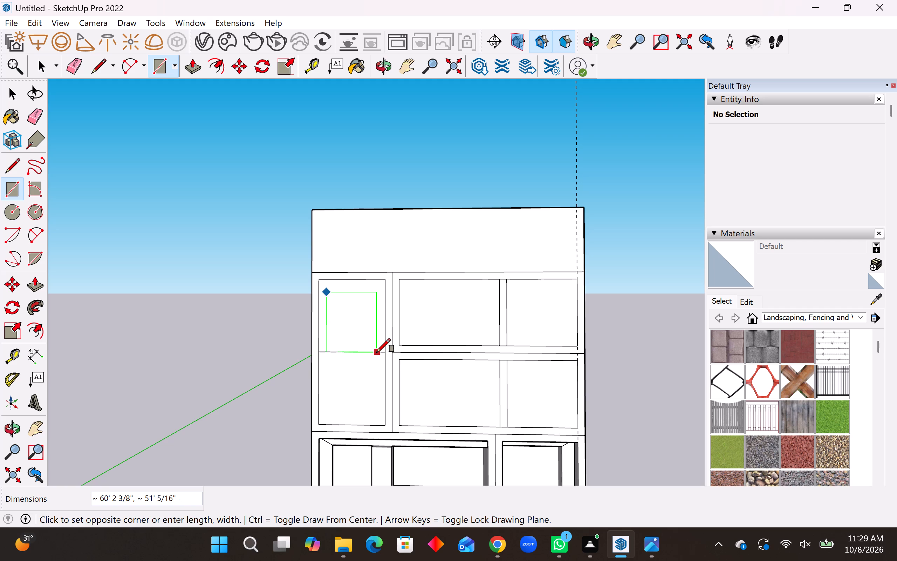
click(377, 352)
click(327, 354)
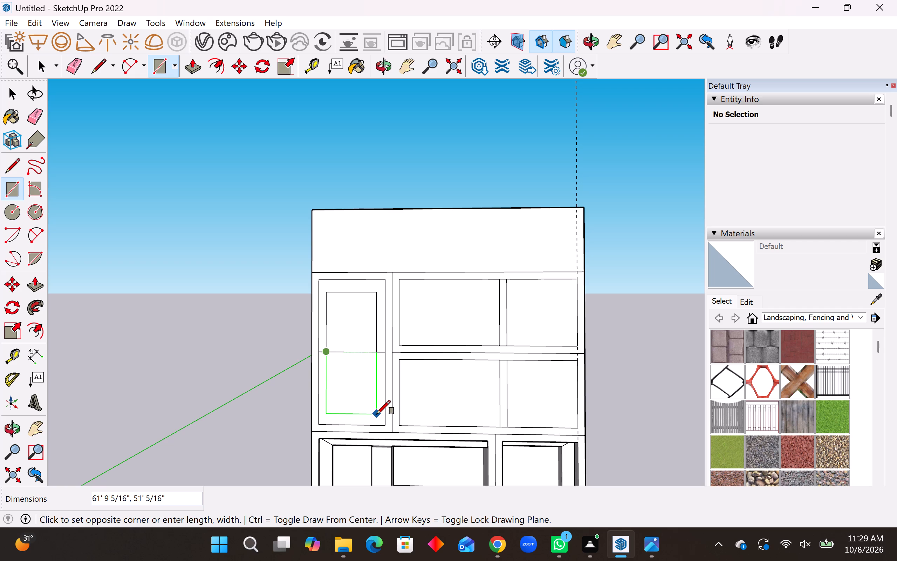
click(377, 414)
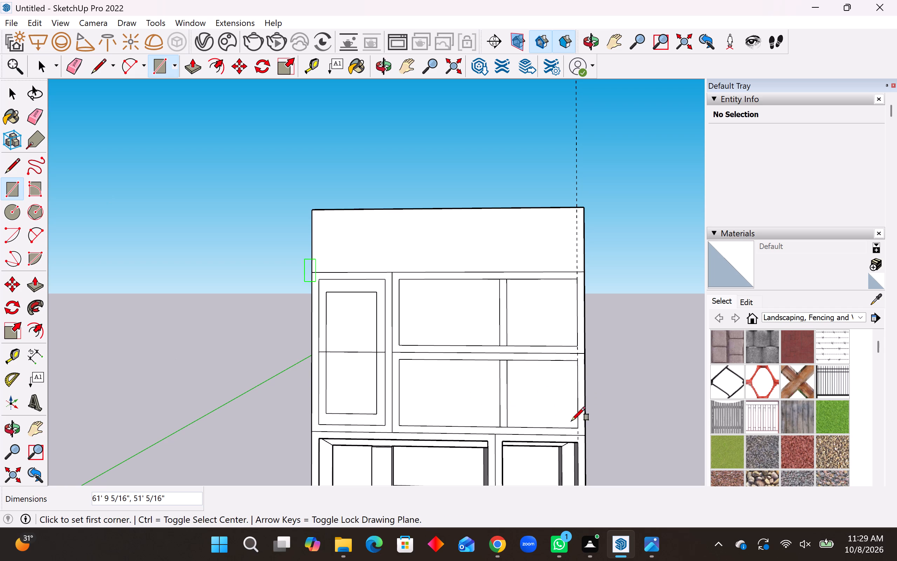
Trace a line over the upper inner rectangle's right edge, about 60' 2" long, from its top corner to the midline.
scroll(436, 386, down, 4)
scroll(395, 425, up, 13)
middle_drag(395, 283, 401, 283)
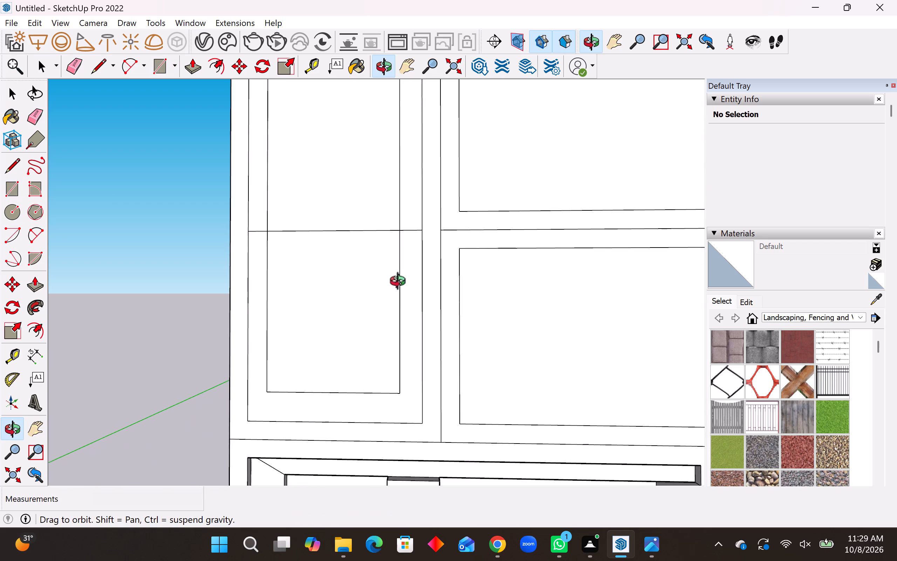
middle_drag(401, 283, 454, 323)
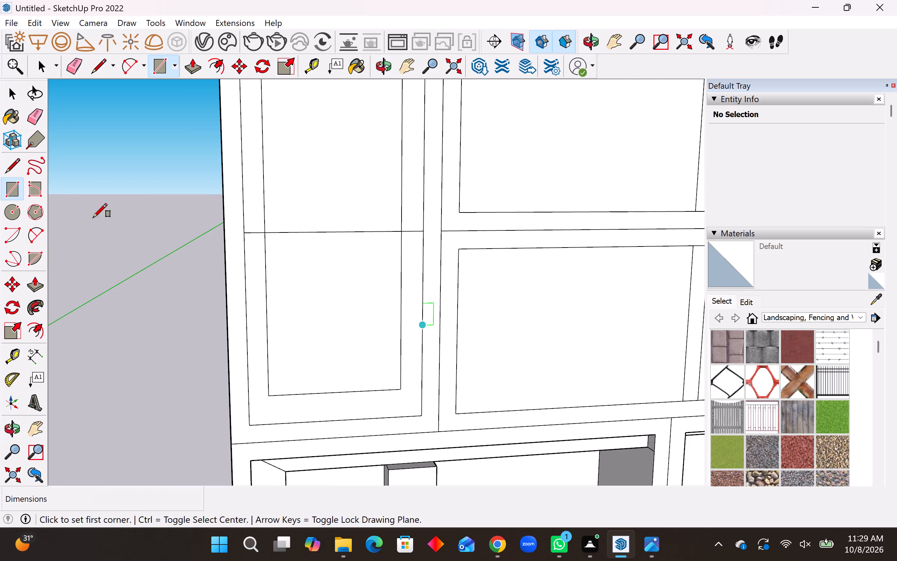
click(9, 162)
scroll(320, 359, down, 3)
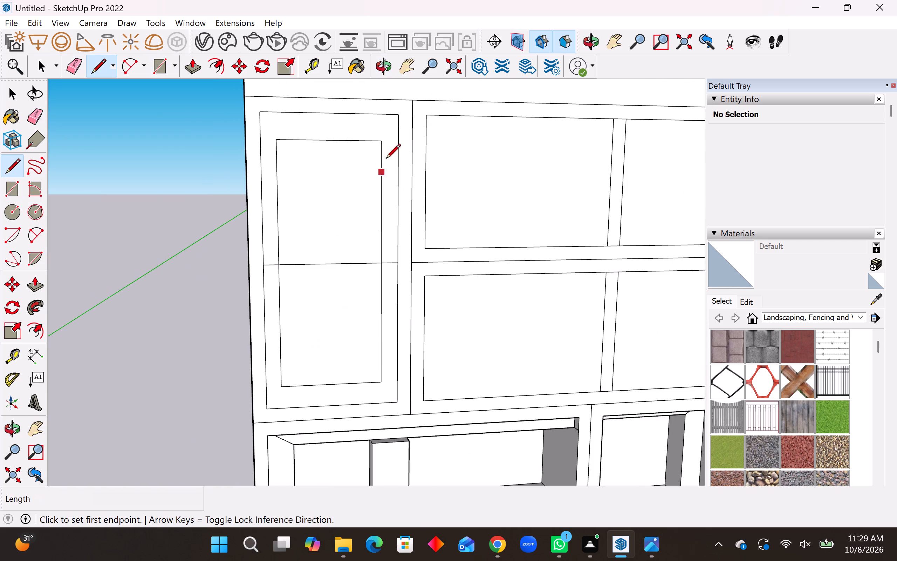
click(382, 144)
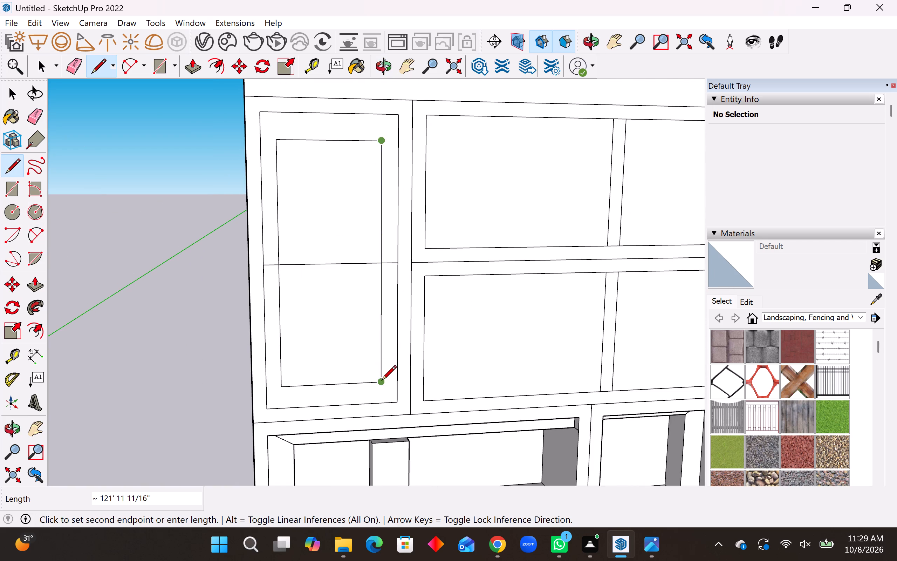
middle_drag(387, 369, 348, 363)
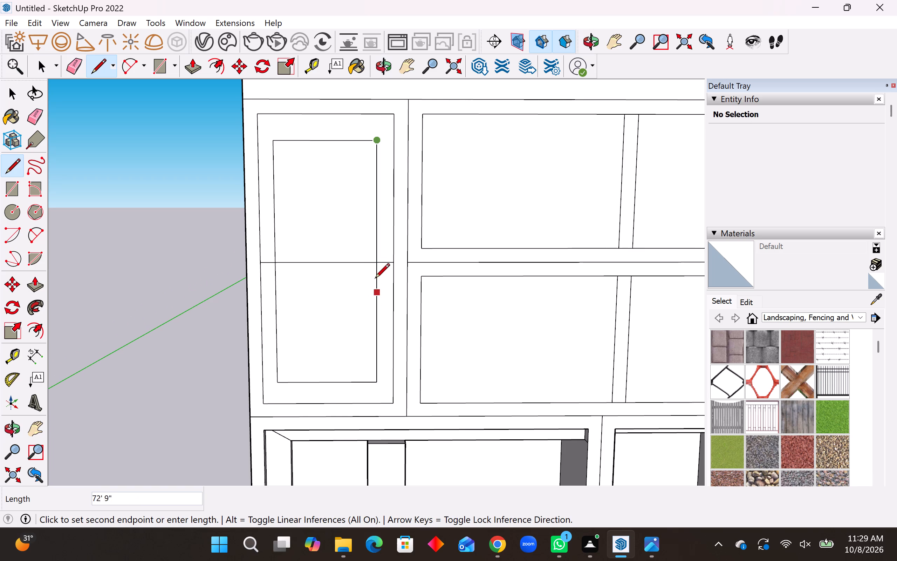
click(376, 265)
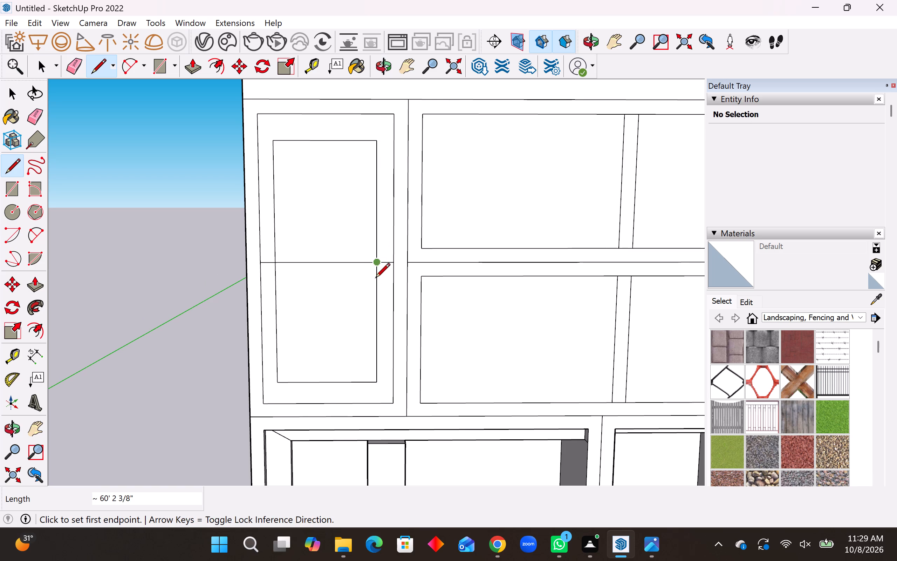
Erase the lower inner rectangle's right edge and redraw it as a line about 61' 9" long from the midline to the bottom corner.
key(space)
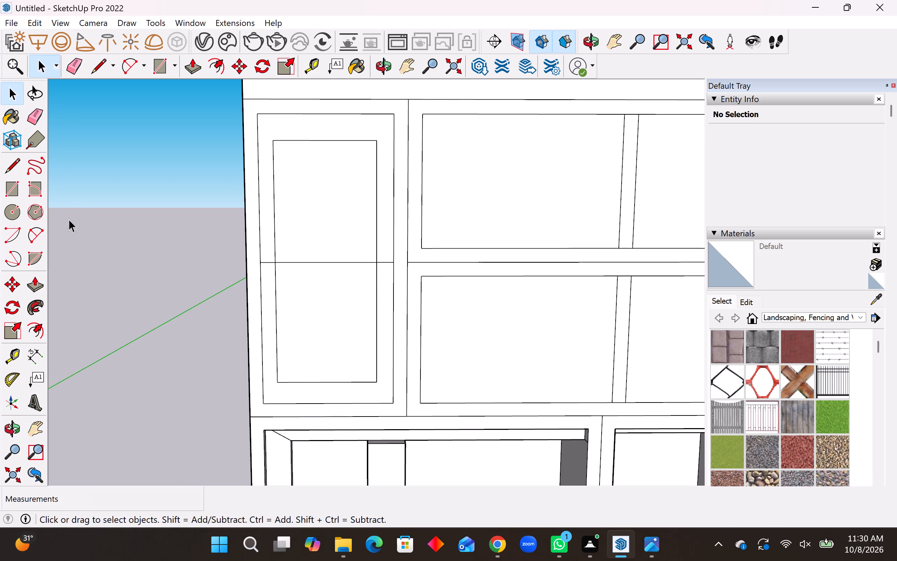
click(40, 115)
click(377, 304)
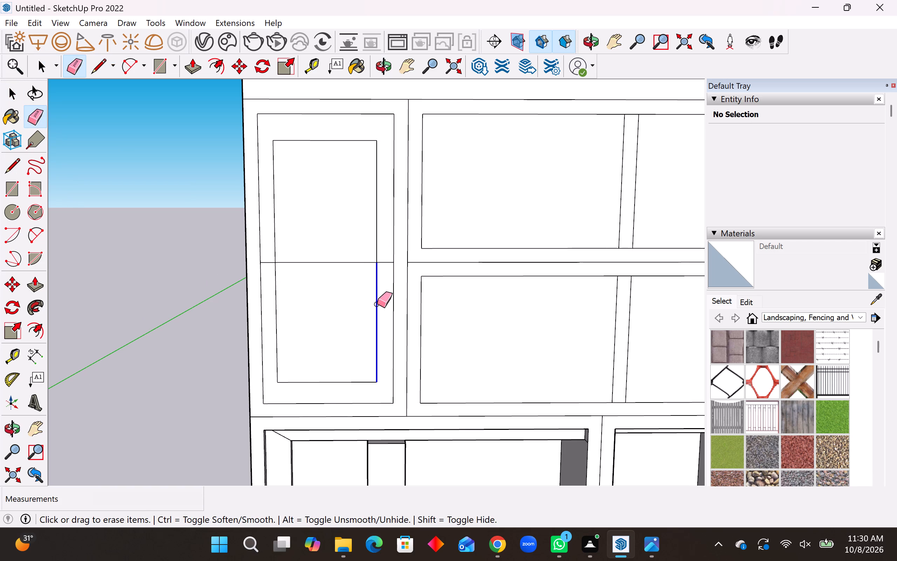
click(6, 163)
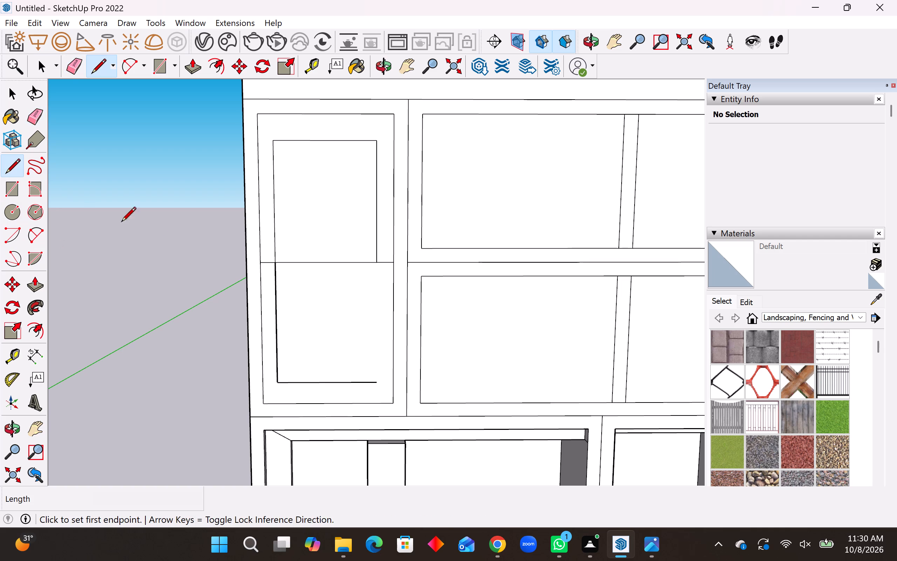
click(374, 264)
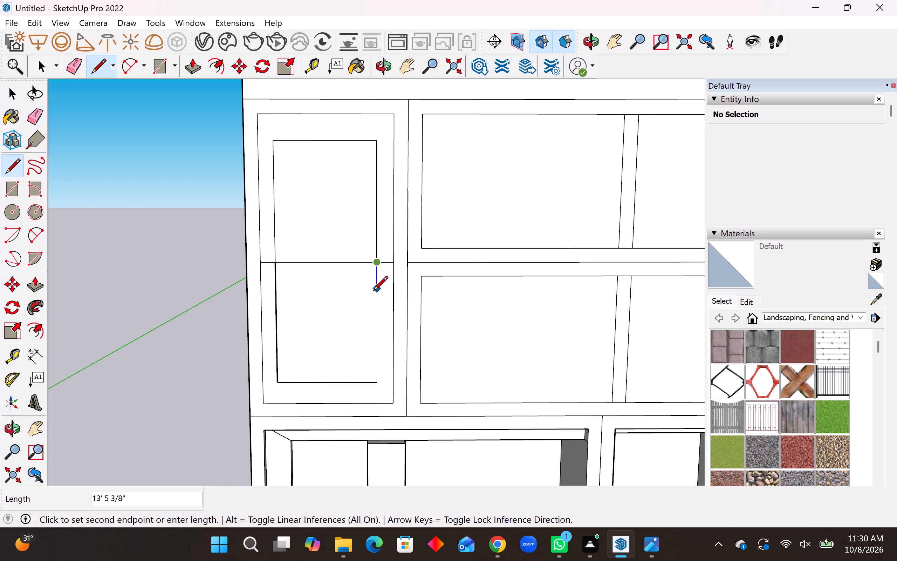
click(376, 382)
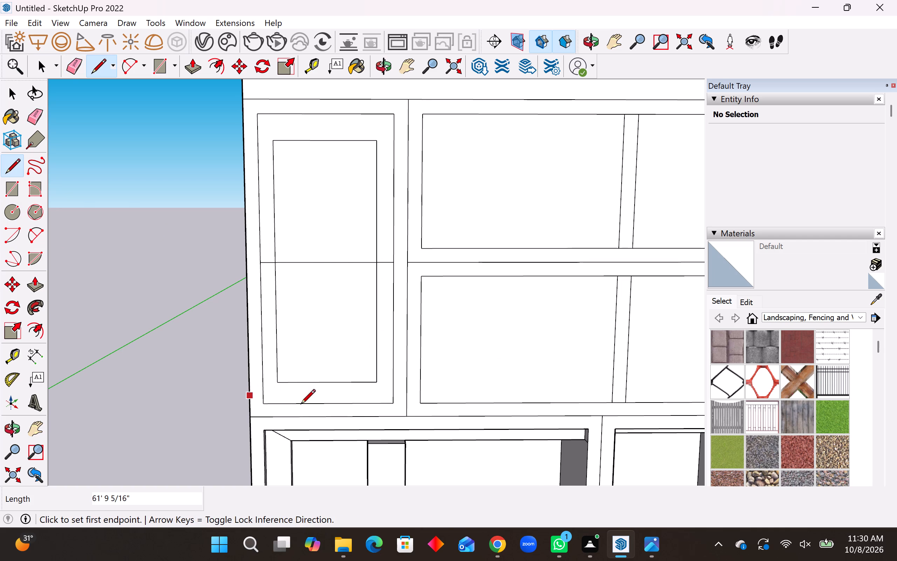
Draw four diagonal lines joining the tall compartment's outer corners to the matching corners of the inner rectangles.
scroll(380, 411, down, 4)
scroll(354, 345, up, 4)
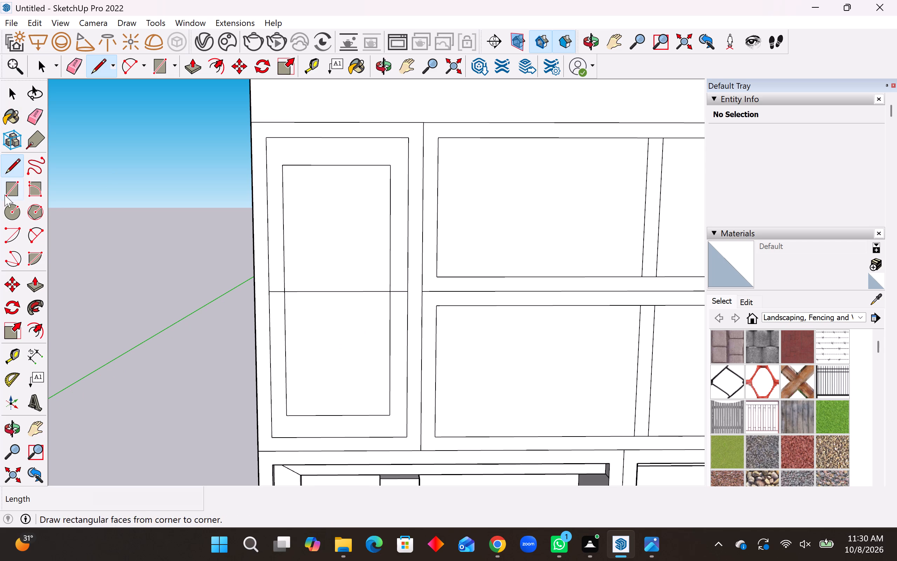
click(9, 169)
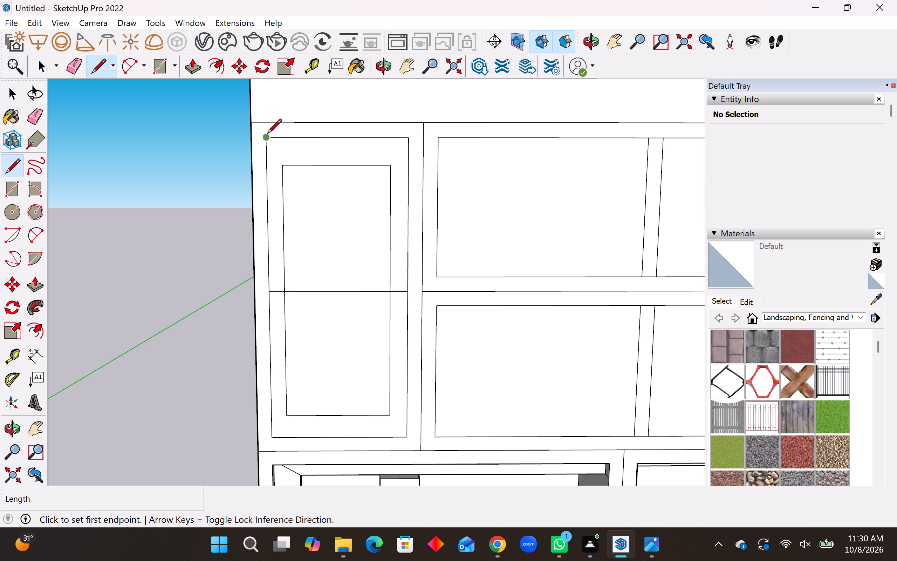
click(267, 142)
click(284, 162)
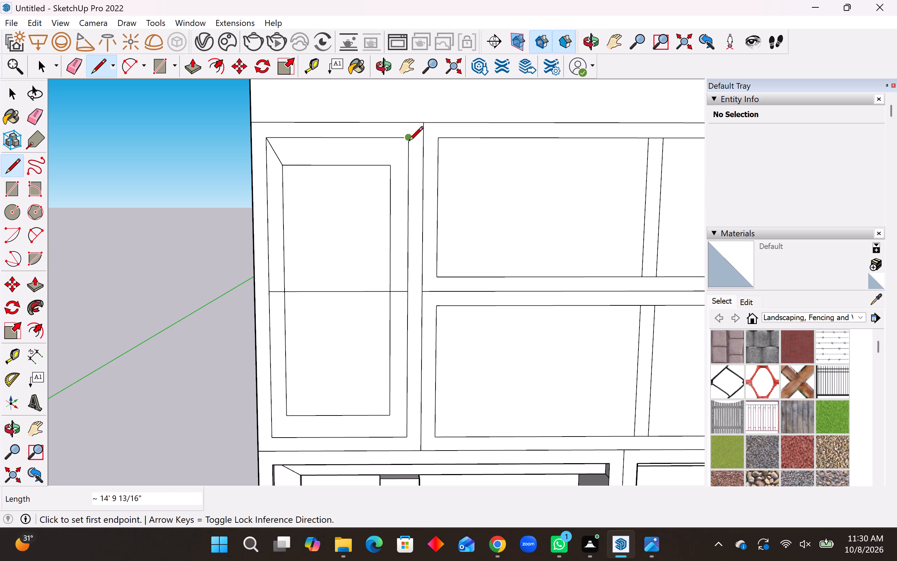
click(407, 141)
click(392, 164)
scroll(371, 257, down, 1)
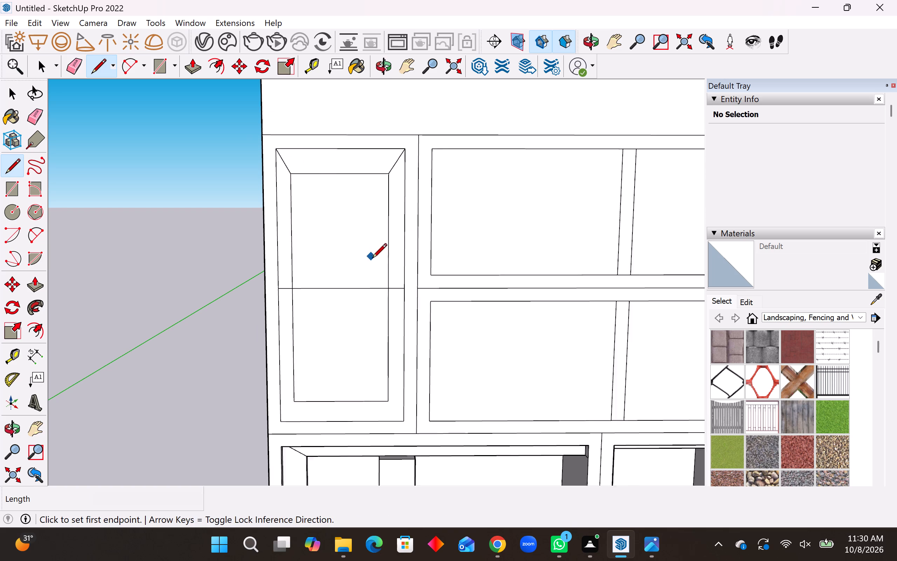
scroll(372, 259, down, 2)
drag(298, 397, 297, 393)
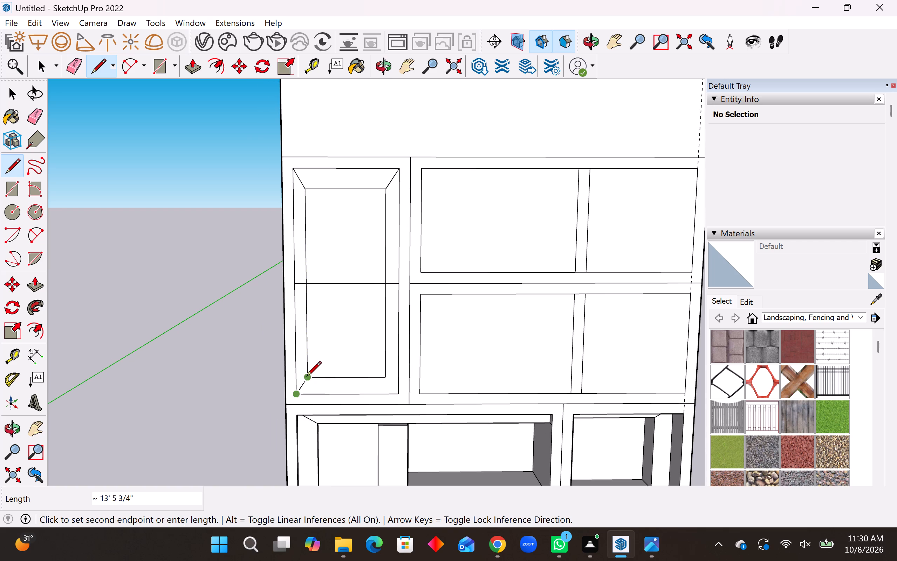
click(307, 377)
click(385, 379)
click(398, 396)
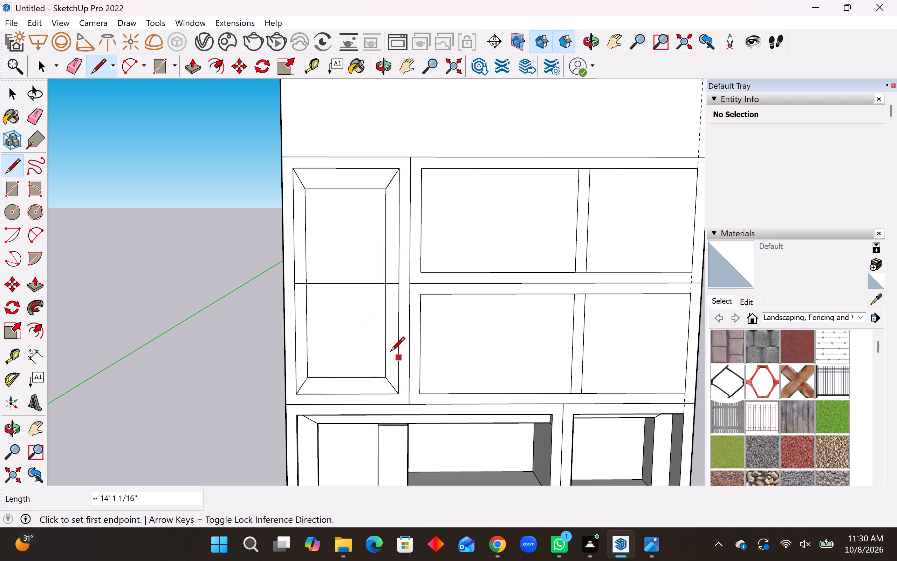
Draw two horizontal lines about 51' long across the inner rectangles, above and below the midline, level with the right compartments' divider strip edges.
click(18, 167)
click(387, 273)
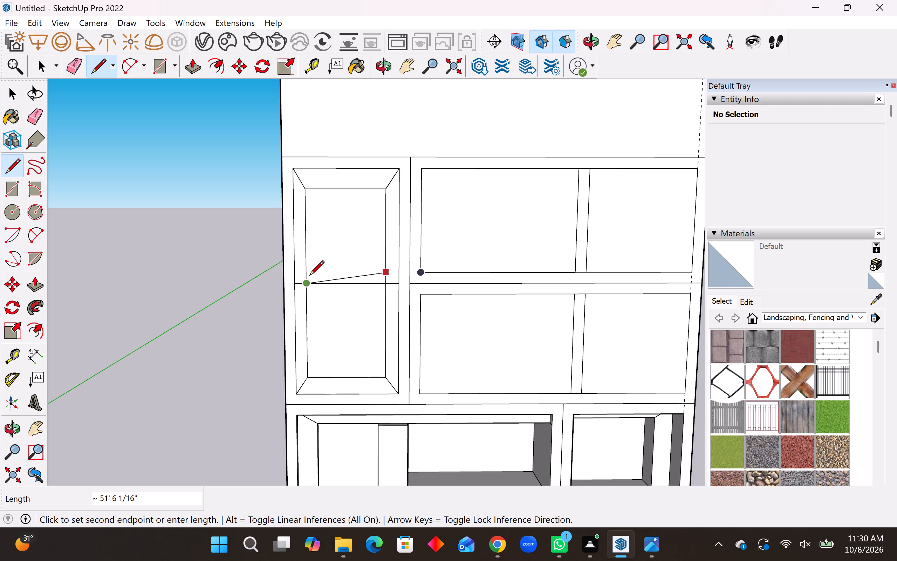
click(308, 274)
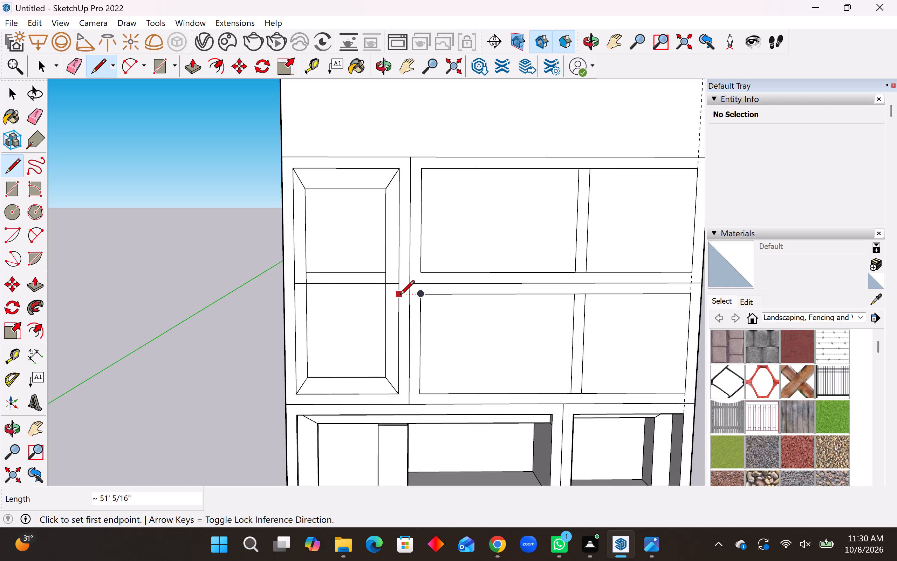
click(387, 296)
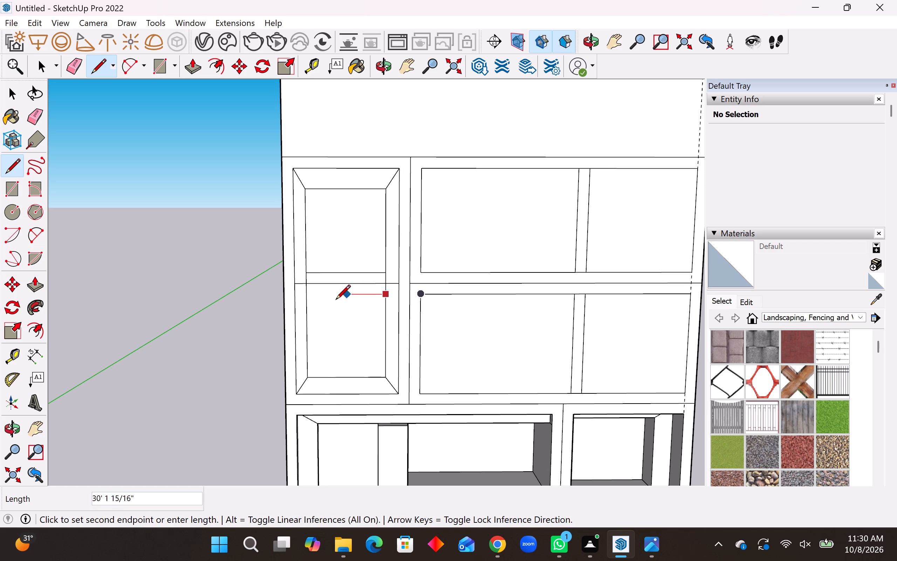
click(307, 302)
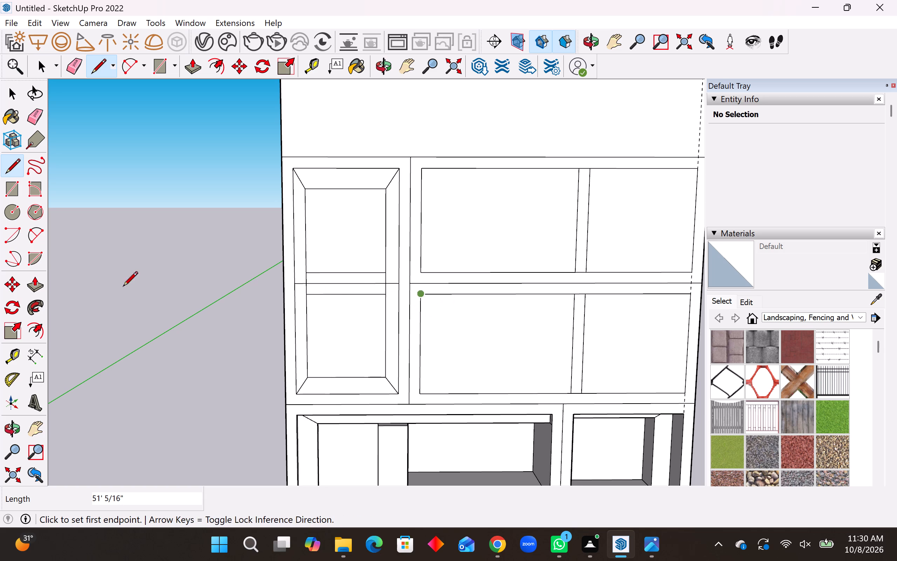
Push/Pull the tall compartment's upper-left bevel face inward 5', matching the bevel face of the shelf compartment below.
click(33, 114)
scroll(230, 306, up, 2)
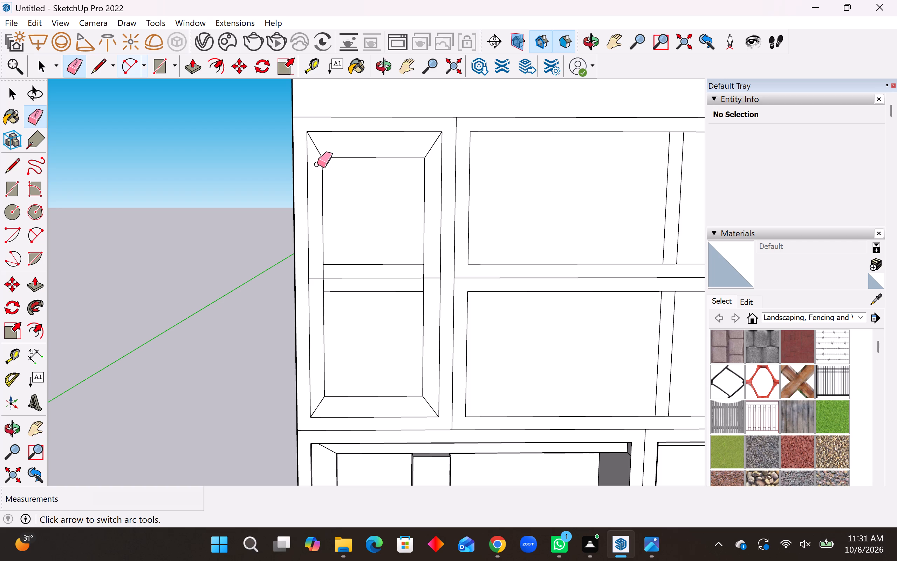
click(33, 282)
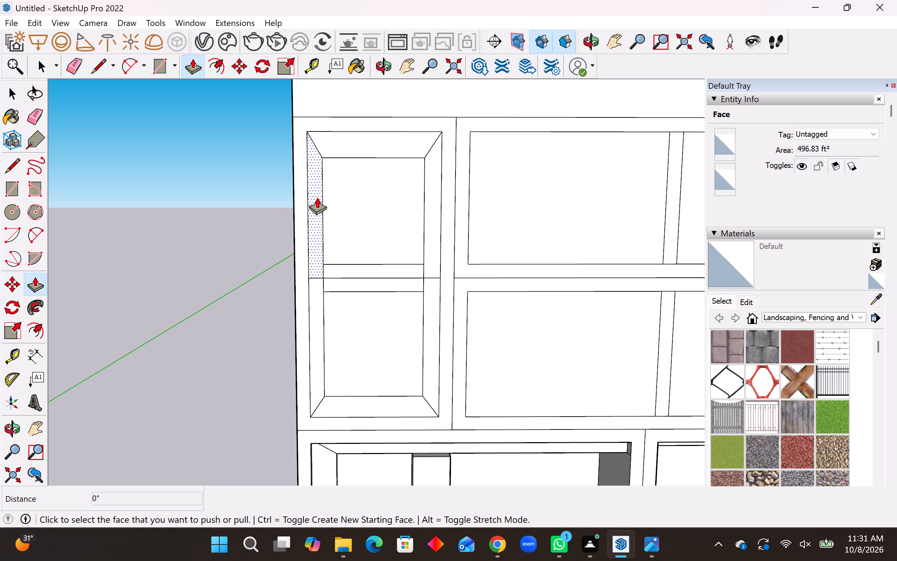
scroll(317, 198, down, 6)
click(316, 191)
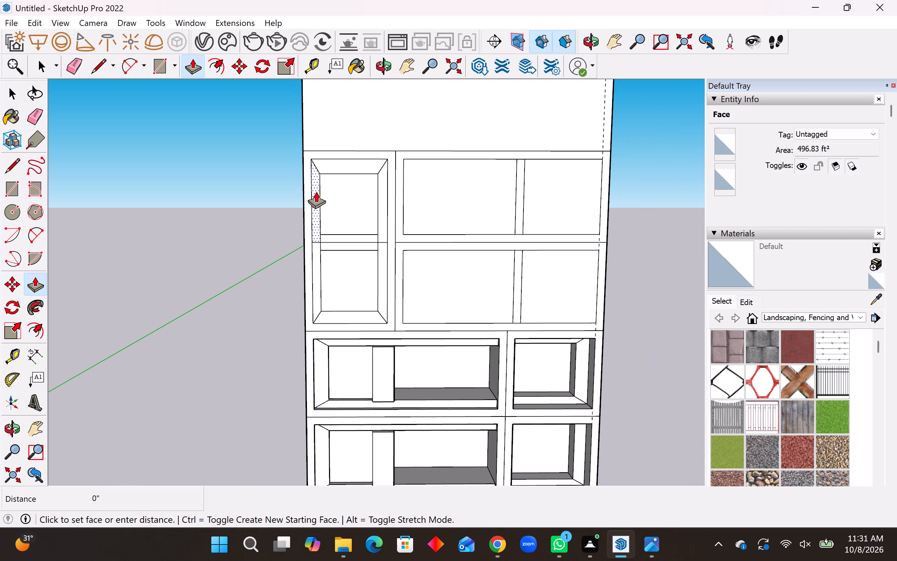
click(322, 359)
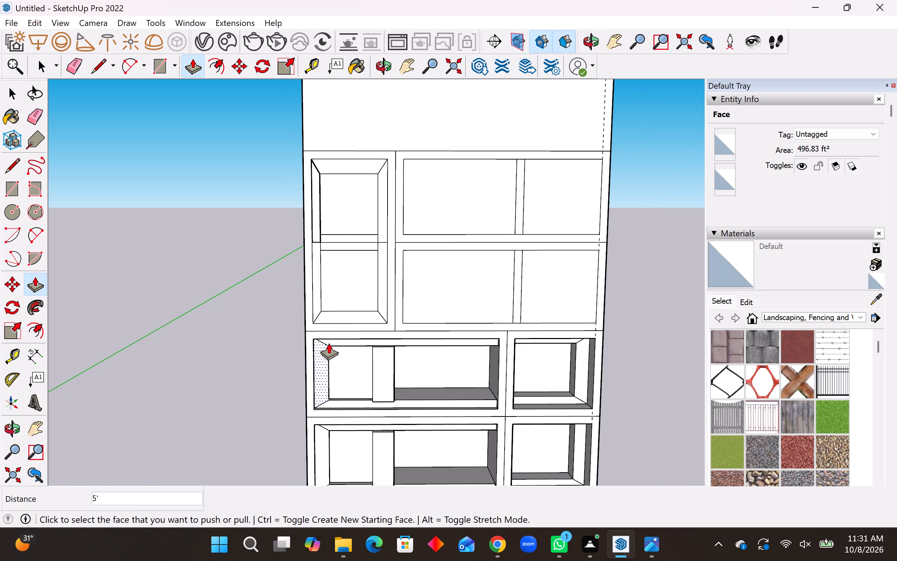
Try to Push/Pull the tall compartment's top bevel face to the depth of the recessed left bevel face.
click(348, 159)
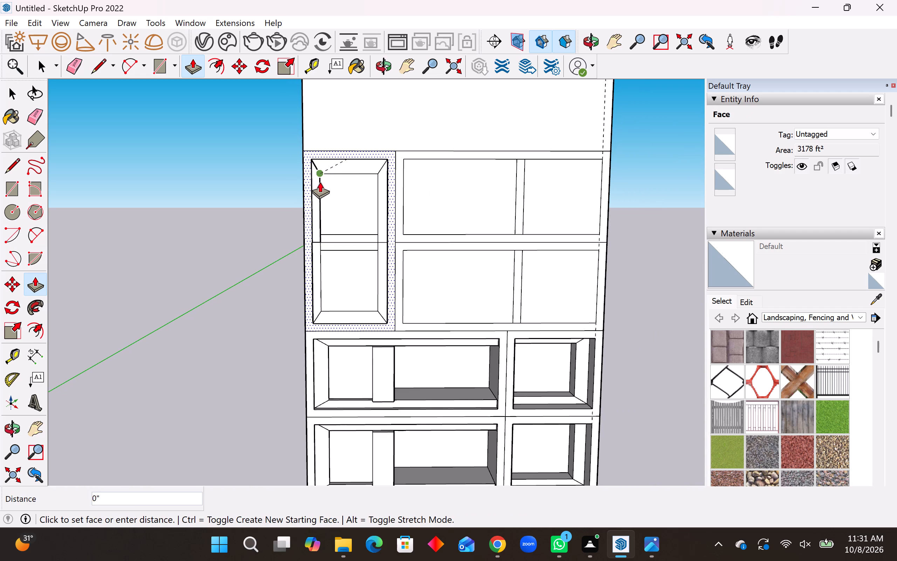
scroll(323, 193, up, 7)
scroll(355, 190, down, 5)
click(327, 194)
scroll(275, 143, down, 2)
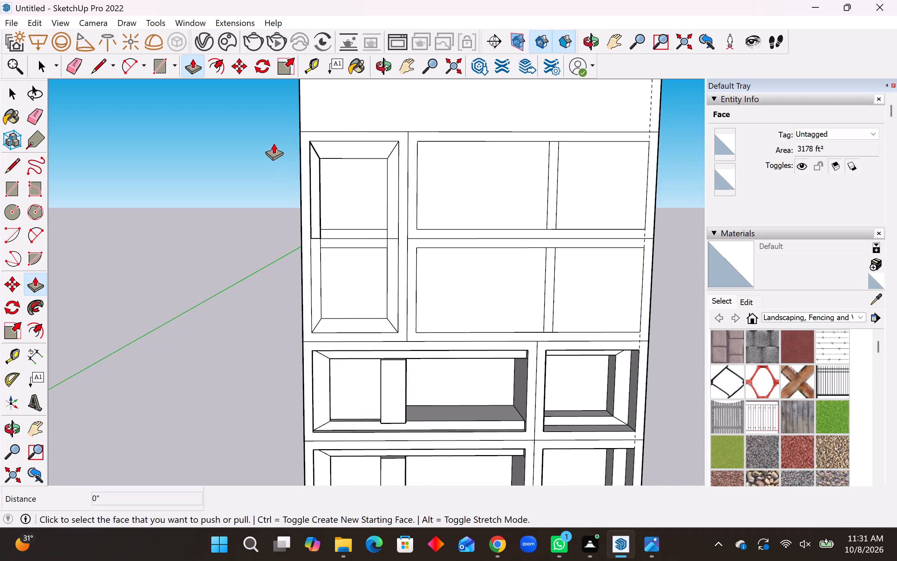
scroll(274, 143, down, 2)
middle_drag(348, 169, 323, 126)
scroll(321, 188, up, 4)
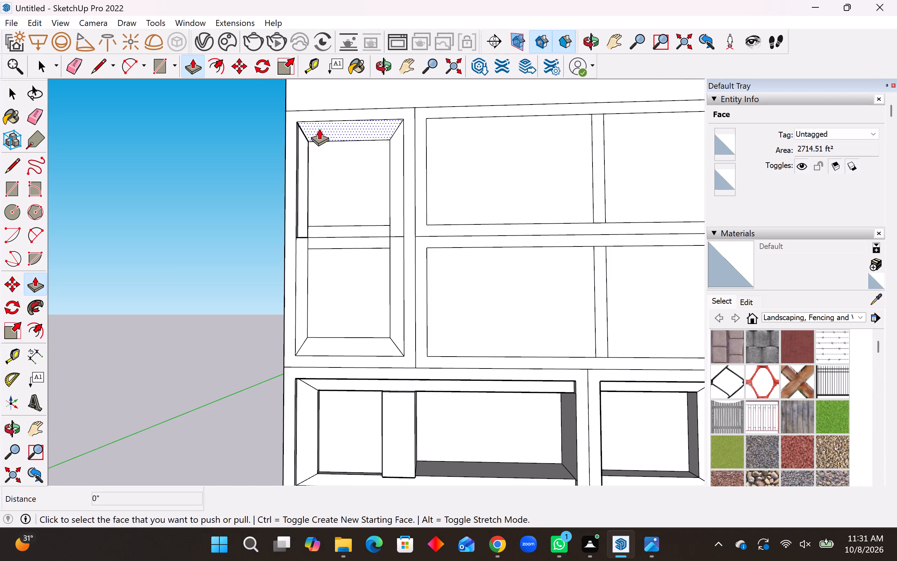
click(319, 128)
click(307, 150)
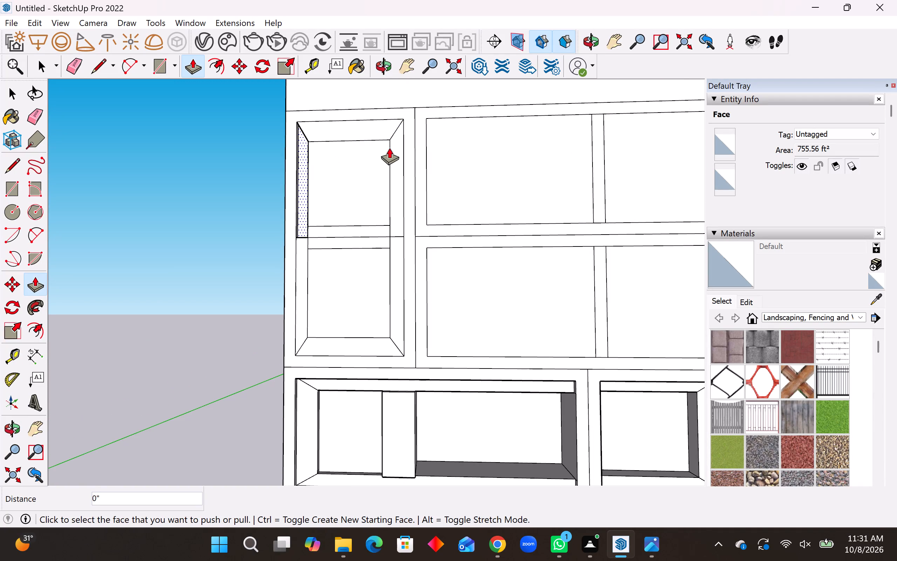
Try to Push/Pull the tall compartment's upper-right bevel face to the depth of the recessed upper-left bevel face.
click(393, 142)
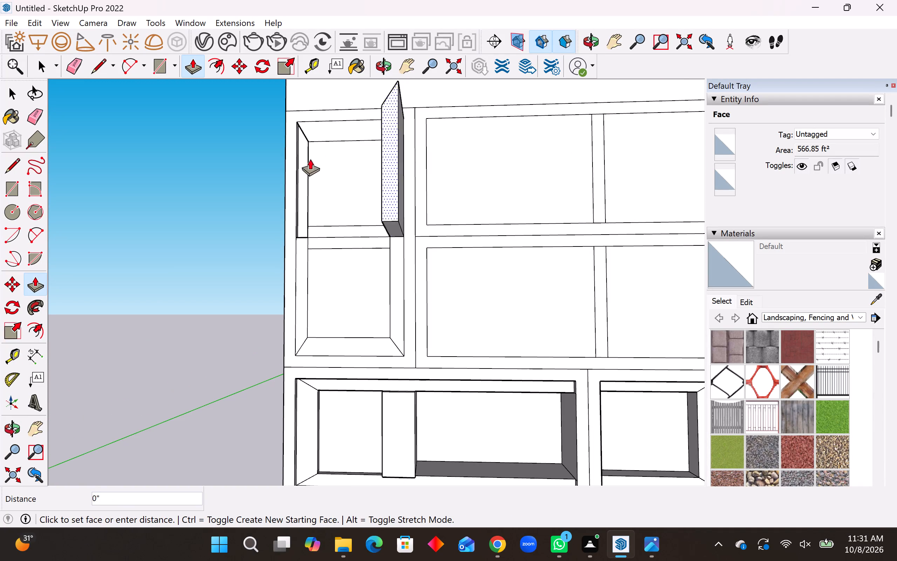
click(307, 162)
Push/Pull the tall compartment's top bevel face inward 5', level with the recessed upper-left bevel face.
middle_drag(363, 155, 394, 113)
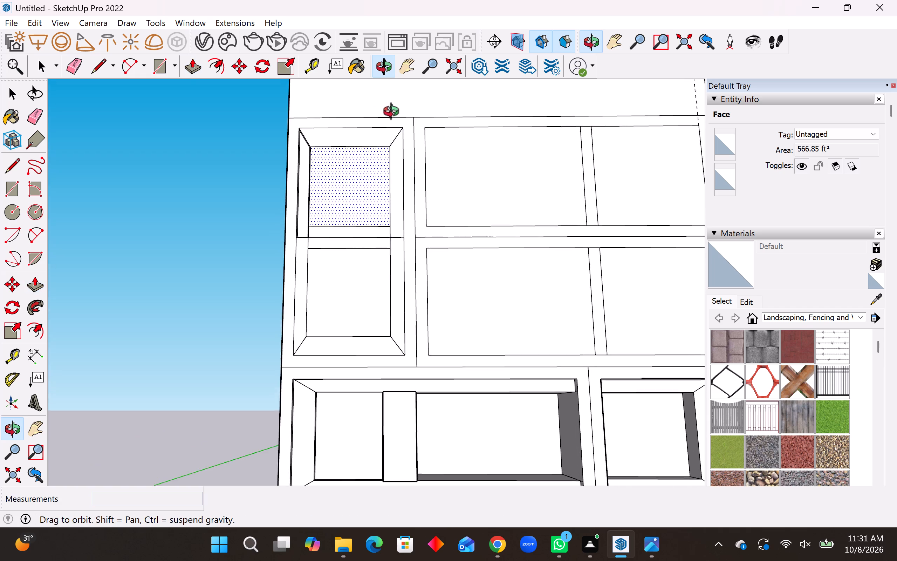
middle_drag(394, 113, 393, 93)
scroll(308, 189, up, 9)
middle_drag(307, 180, 300, 266)
scroll(313, 261, down, 14)
middle_drag(319, 215, 319, 214)
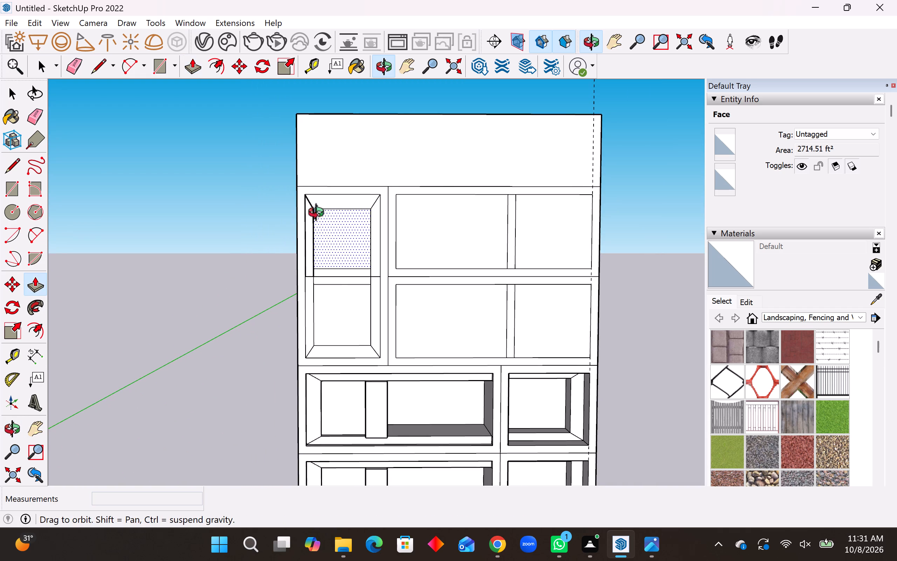
middle_drag(319, 214, 179, 303)
scroll(343, 216, up, 8)
middle_drag(302, 198, 322, 185)
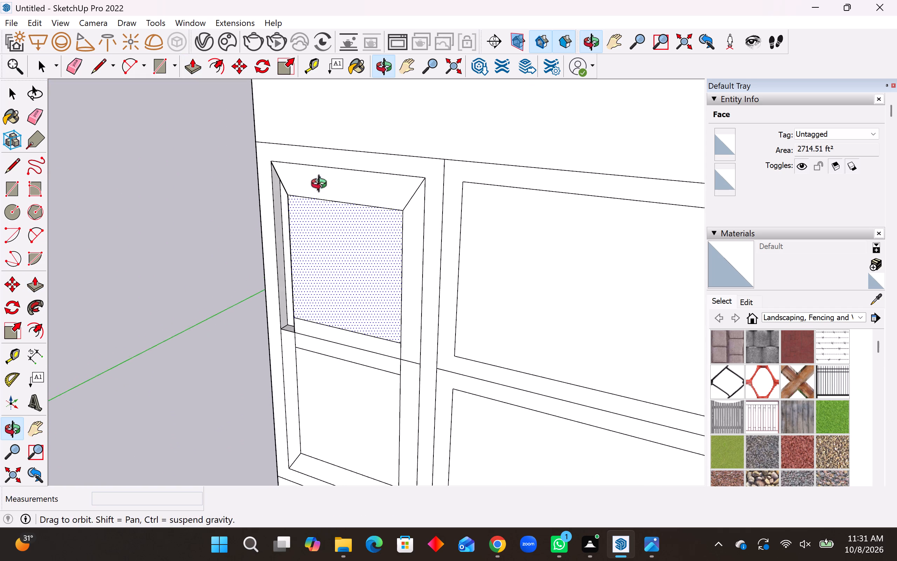
middle_drag(322, 185, 374, 182)
click(305, 188)
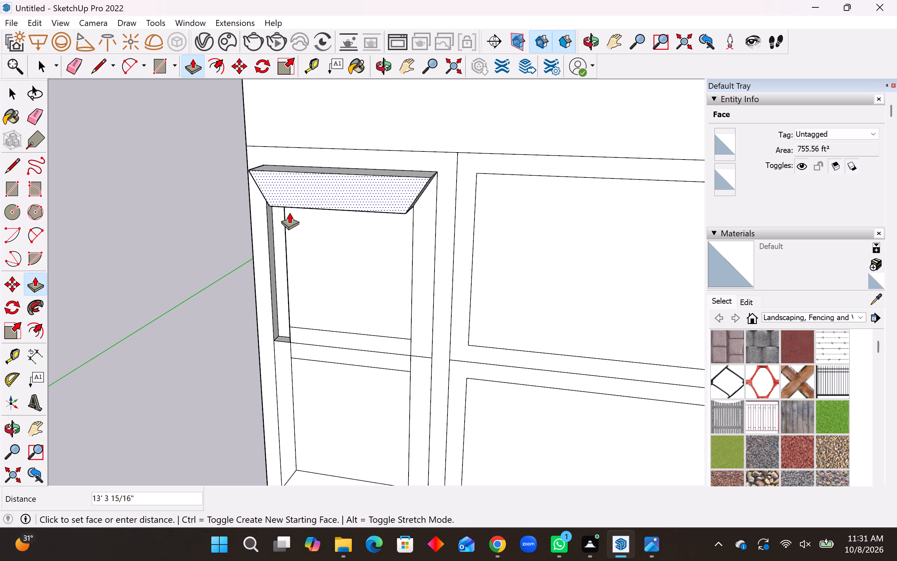
click(279, 240)
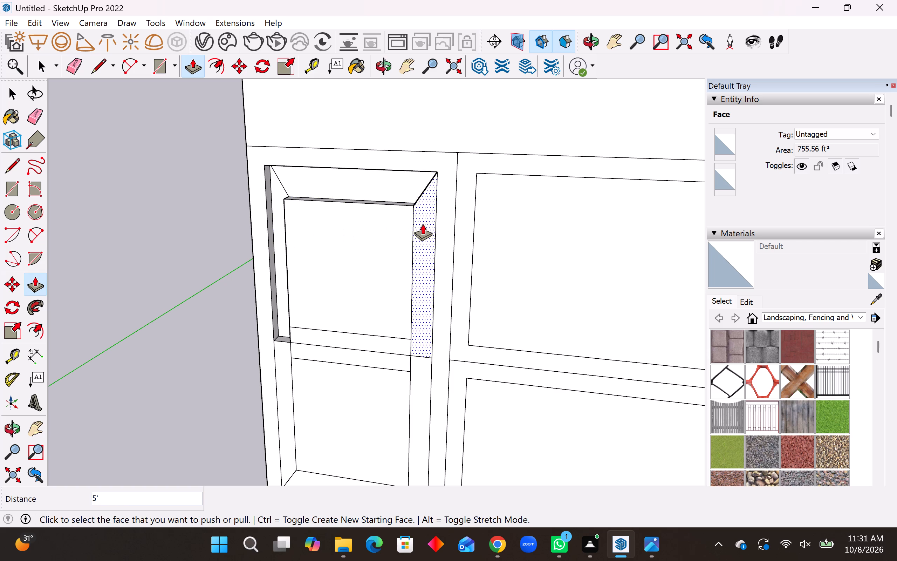
Push/Pull the tall compartment's upper-right bevel face inward 5', level with the recessed top bevel face.
click(420, 224)
click(404, 185)
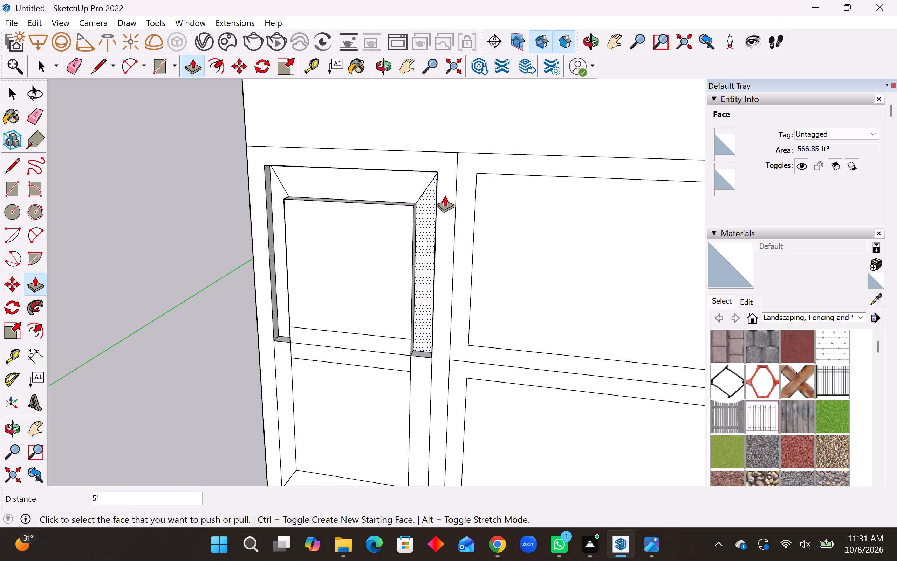
Push/Pull the tall compartment's lower-left bevel face inward about 3' 11 7/8".
scroll(454, 200, down, 9)
middle_drag(435, 248, 541, 213)
scroll(459, 277, up, 7)
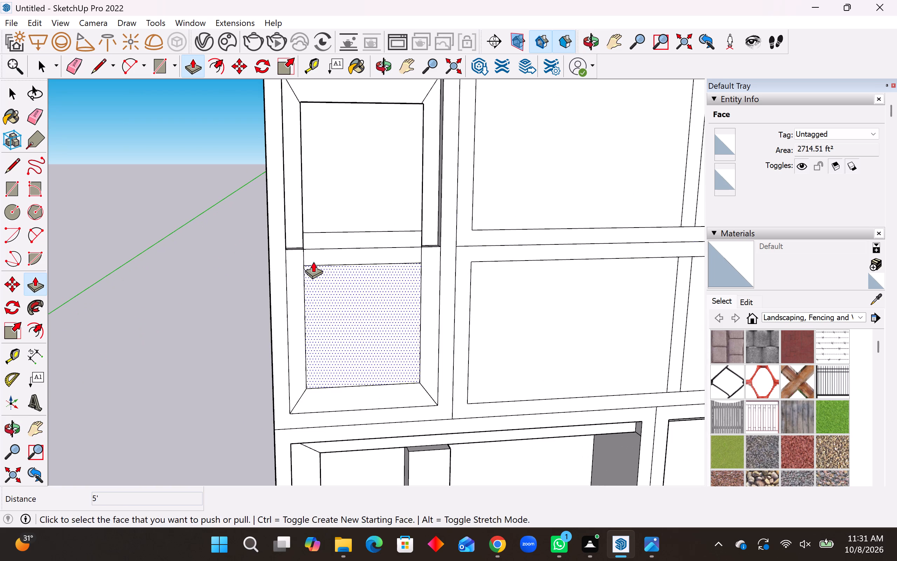
scroll(294, 246, down, 4)
middle_drag(321, 272, 305, 274)
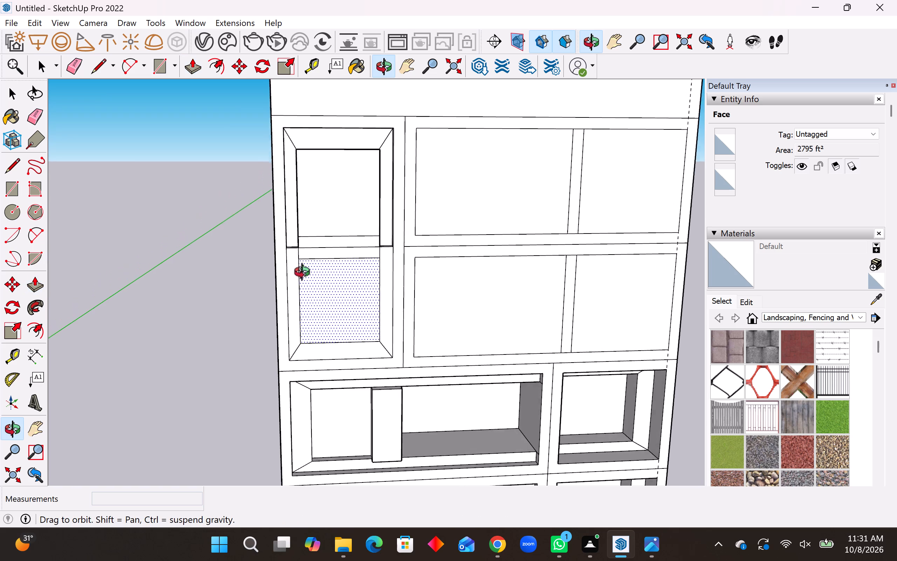
middle_drag(305, 274, 303, 278)
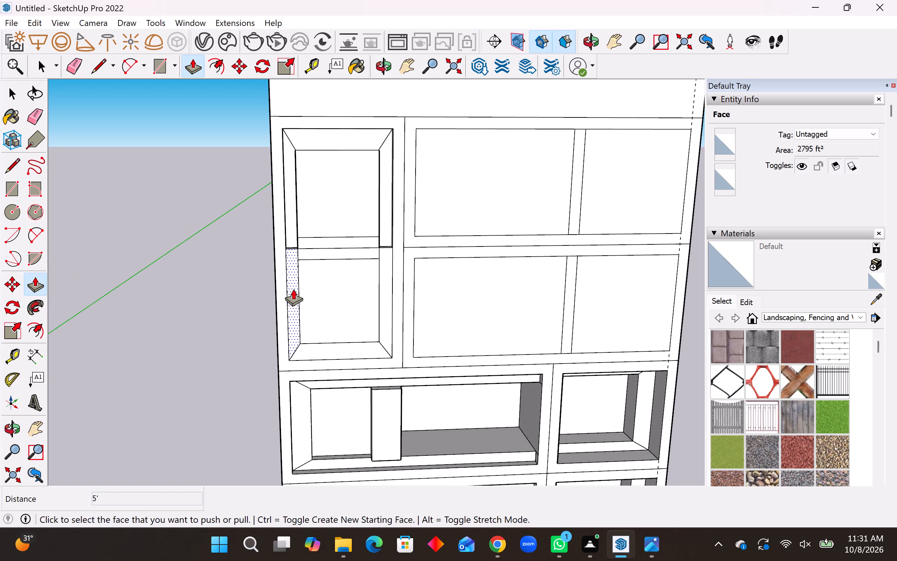
click(293, 289)
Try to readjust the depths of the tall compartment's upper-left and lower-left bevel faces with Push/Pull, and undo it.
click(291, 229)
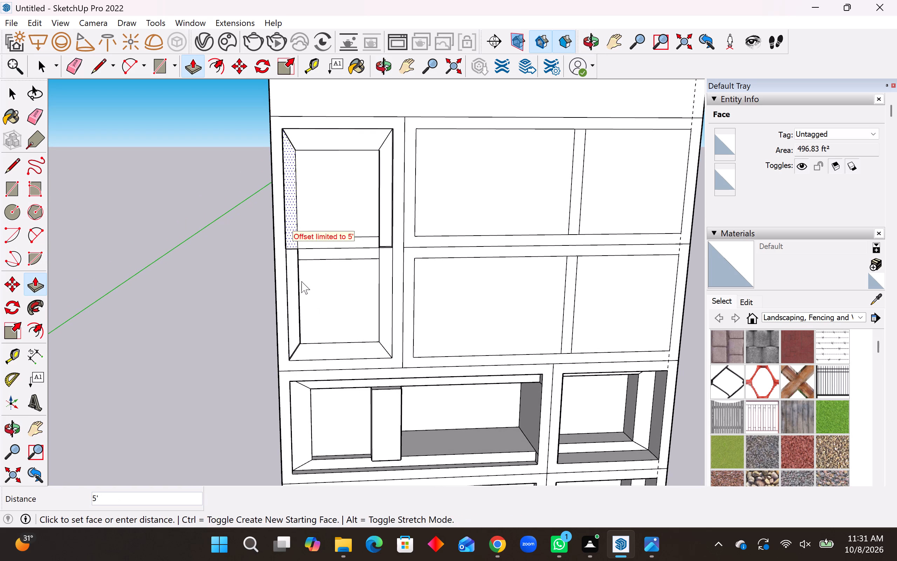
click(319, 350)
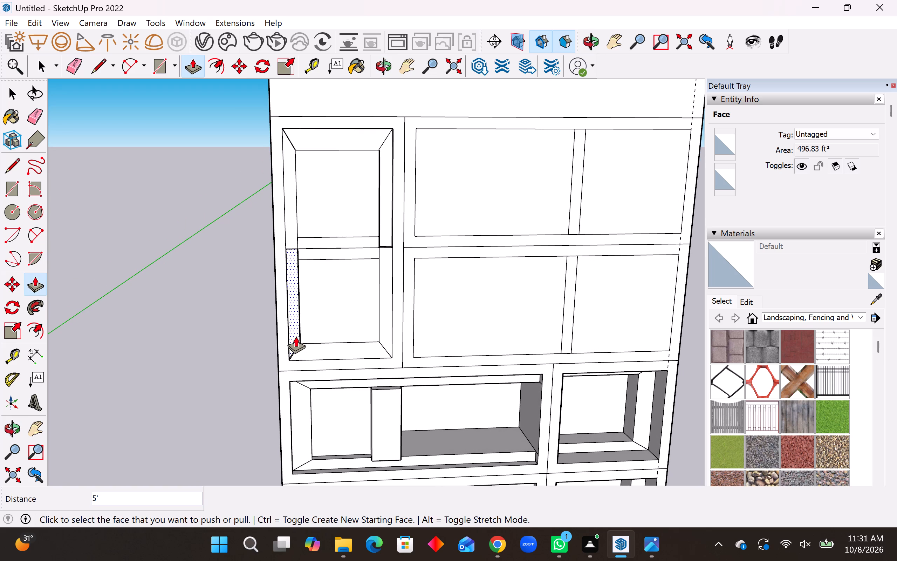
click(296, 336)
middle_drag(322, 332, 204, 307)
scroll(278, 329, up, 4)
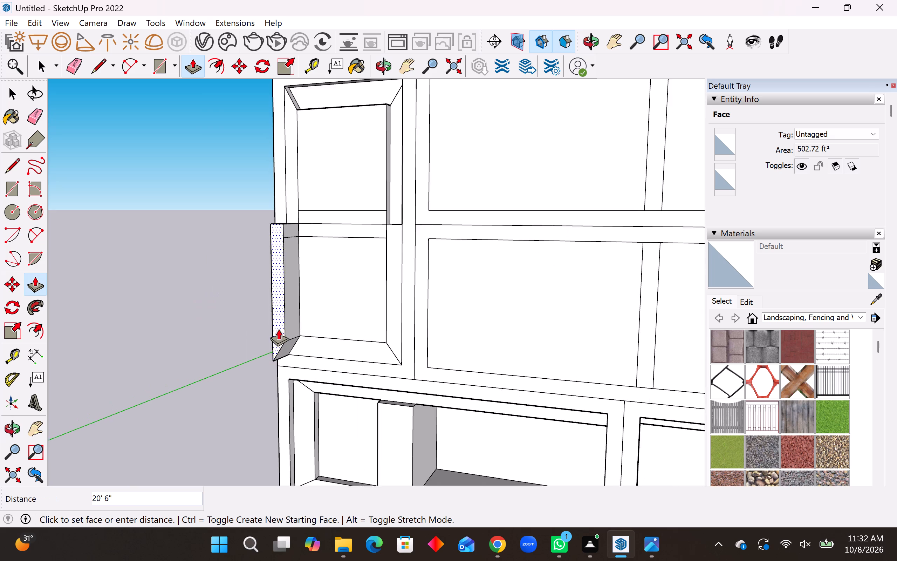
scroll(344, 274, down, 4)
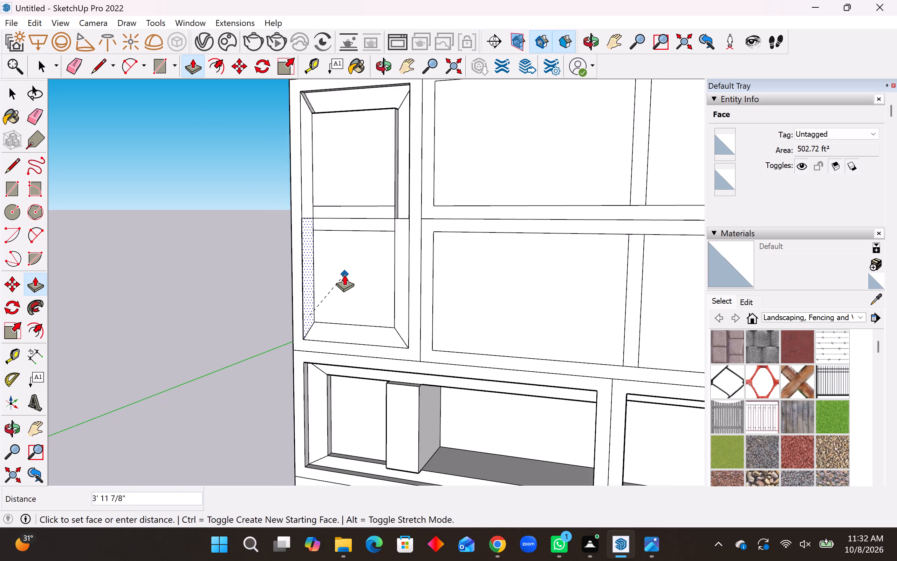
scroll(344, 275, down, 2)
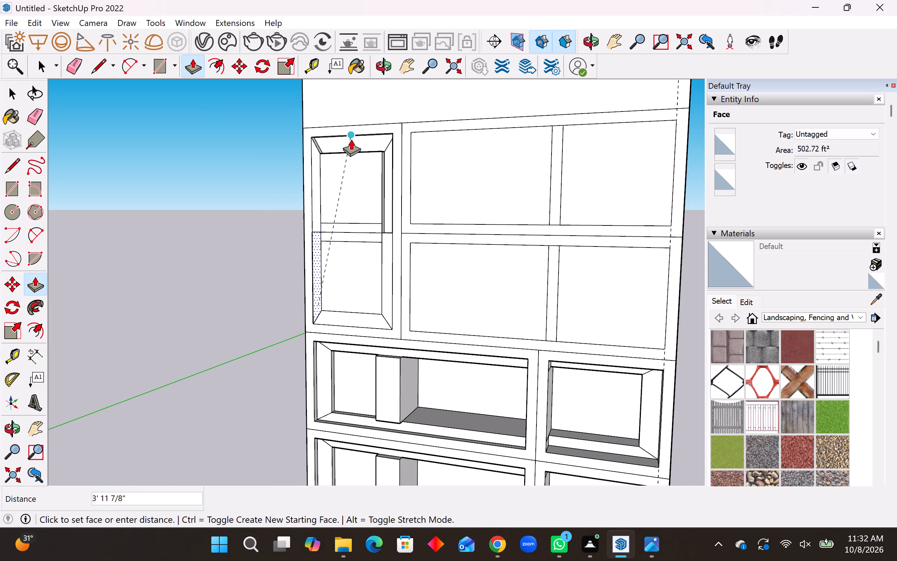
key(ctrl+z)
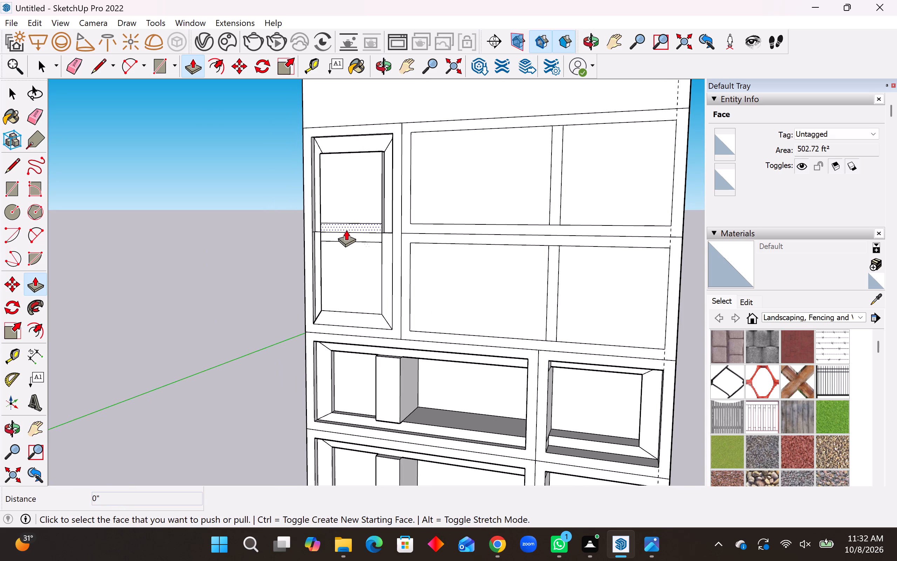
Push/Pull the tall compartment's bottom bevel face inward 3' 11 7/8", level with the recessed lower-left bevel face.
scroll(300, 280, up, 7)
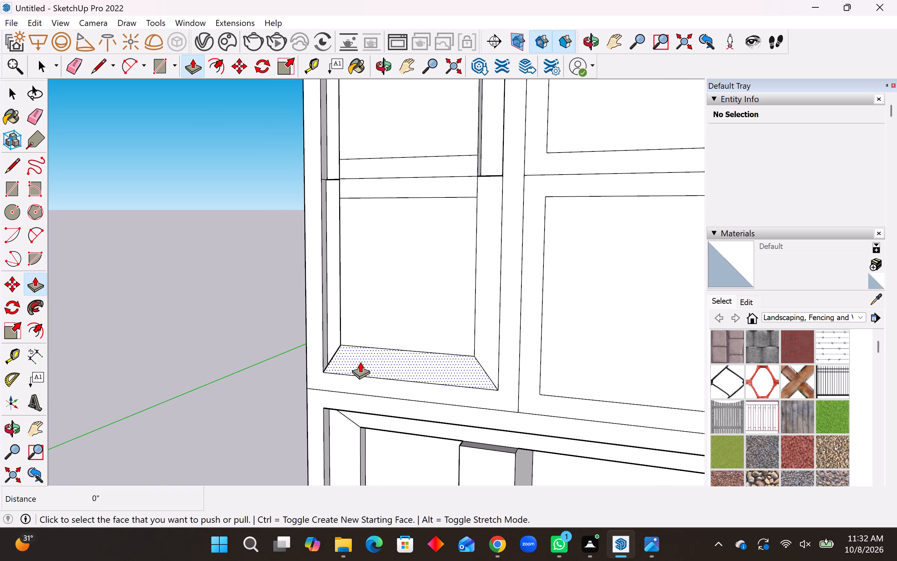
click(340, 359)
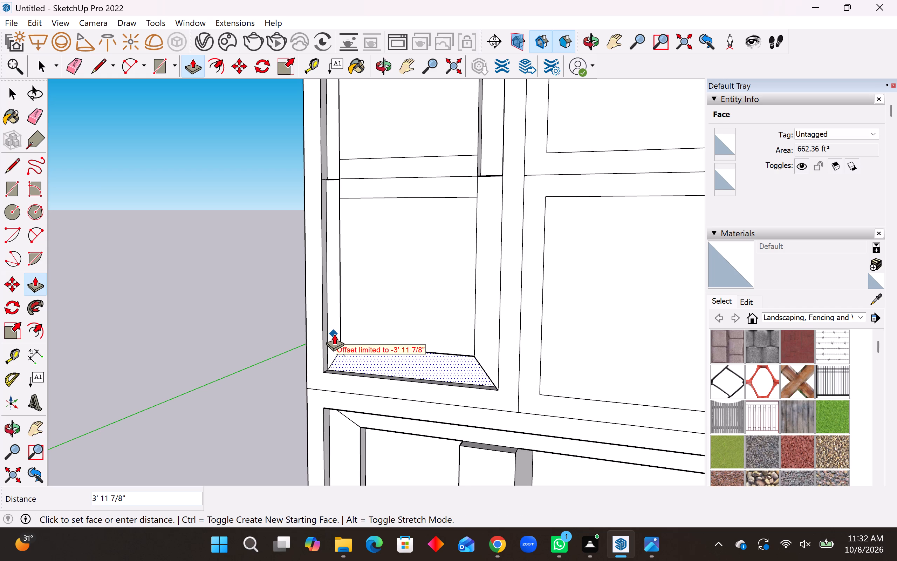
scroll(335, 332, up, 5)
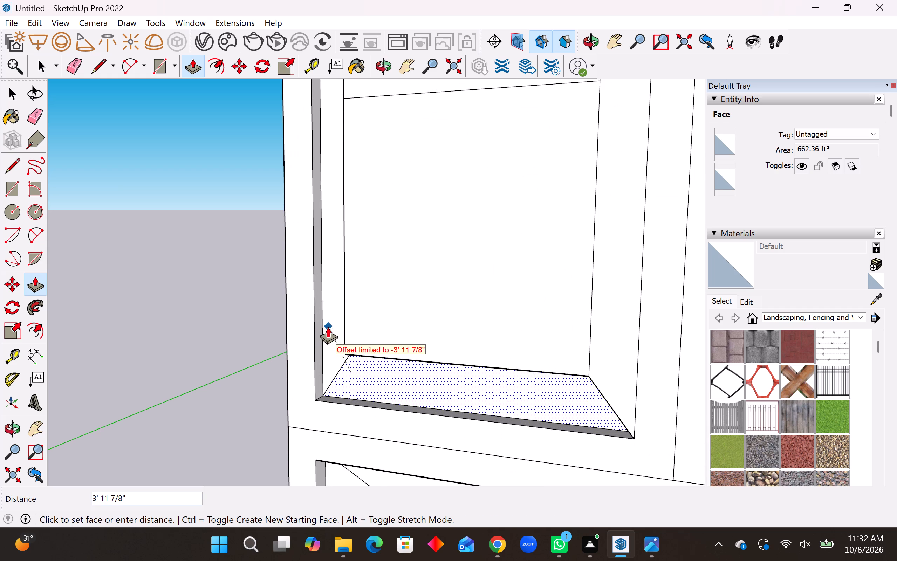
click(328, 327)
Push/Pull the tall compartment's lower-right bevel face inward 3' 11 7/8", level with the recessed bottom bevel face.
middle_drag(377, 359, 630, 372)
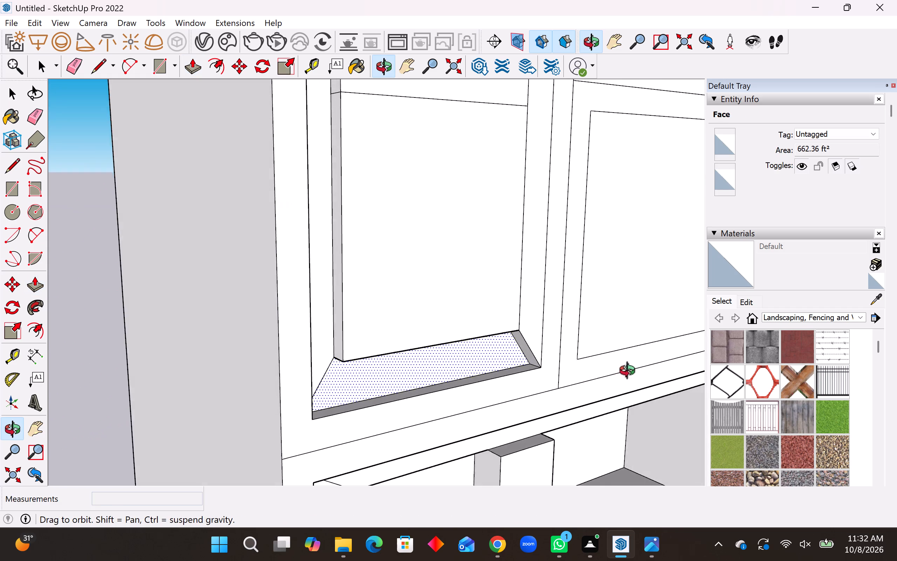
middle_drag(630, 372, 526, 366)
click(573, 340)
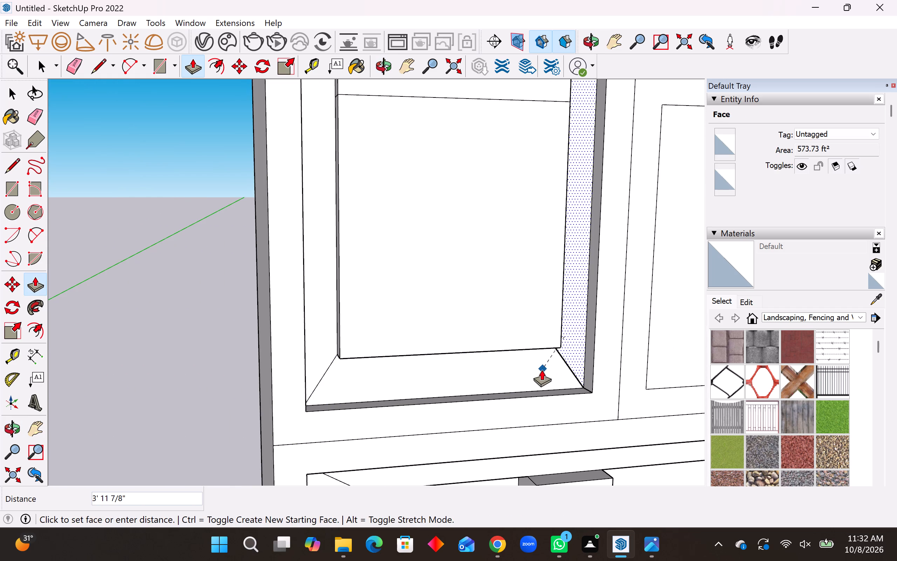
click(542, 370)
Inspect the tall compartment's recessed bevel frame from several angles and compare it with the shelf compartments below.
scroll(493, 390, down, 11)
middle_drag(522, 282, 441, 290)
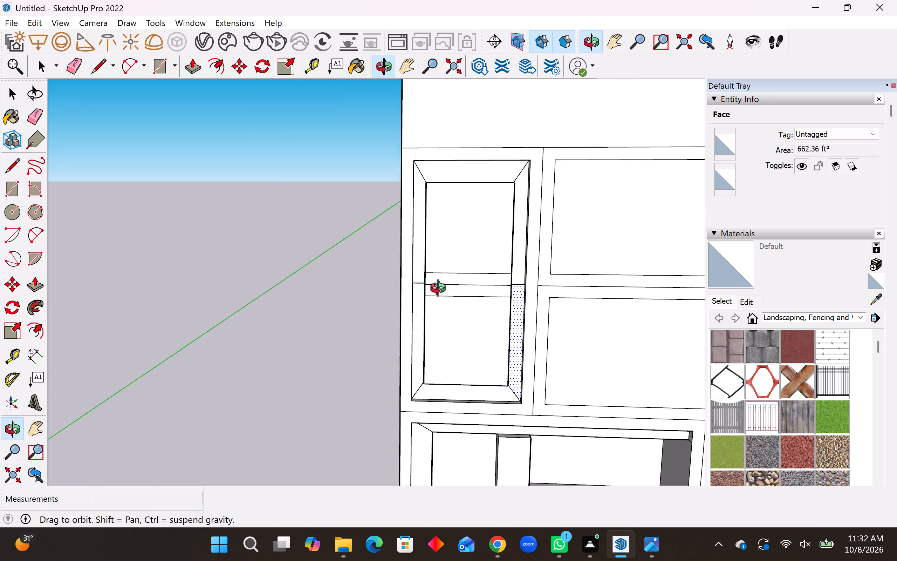
middle_drag(441, 290, 416, 351)
middle_drag(458, 207, 355, 204)
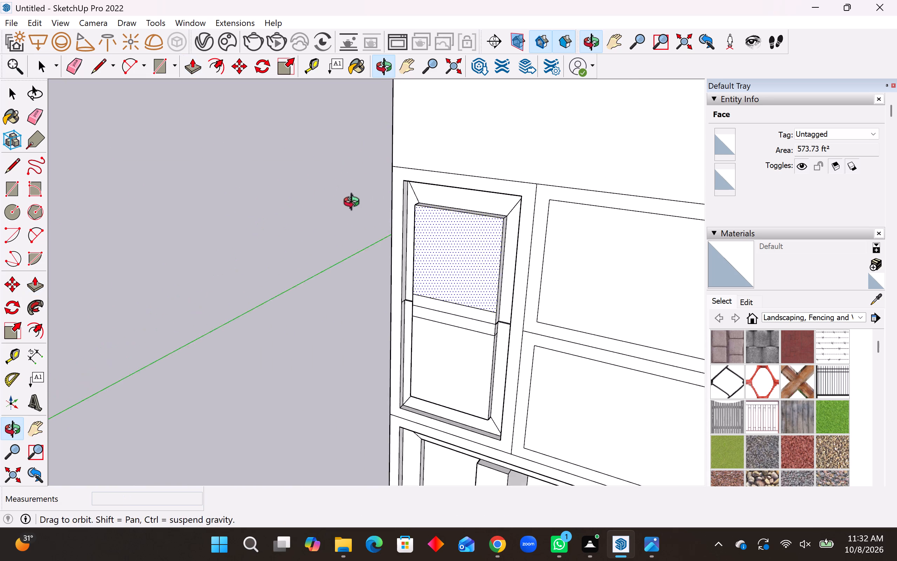
middle_drag(355, 204, 327, 209)
middle_drag(459, 280, 627, 196)
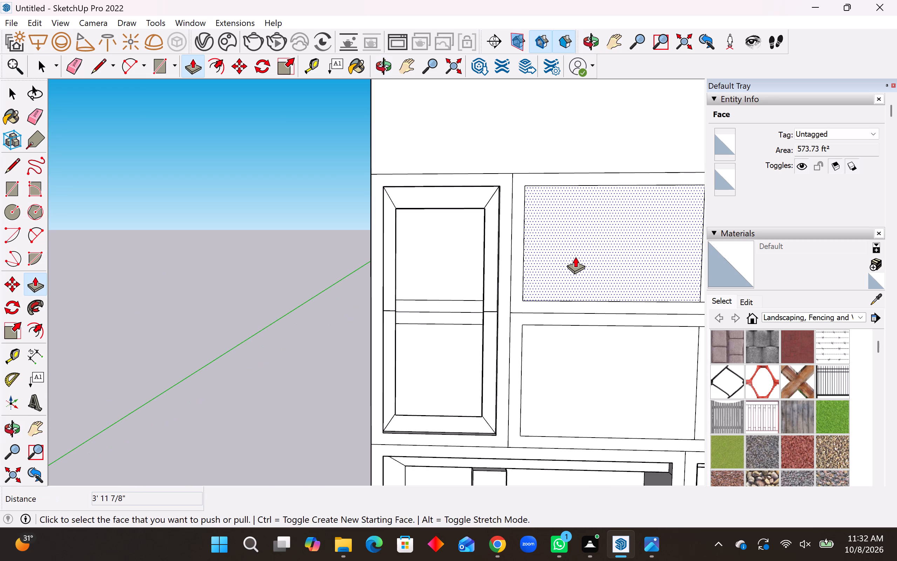
middle_drag(429, 329, 420, 300)
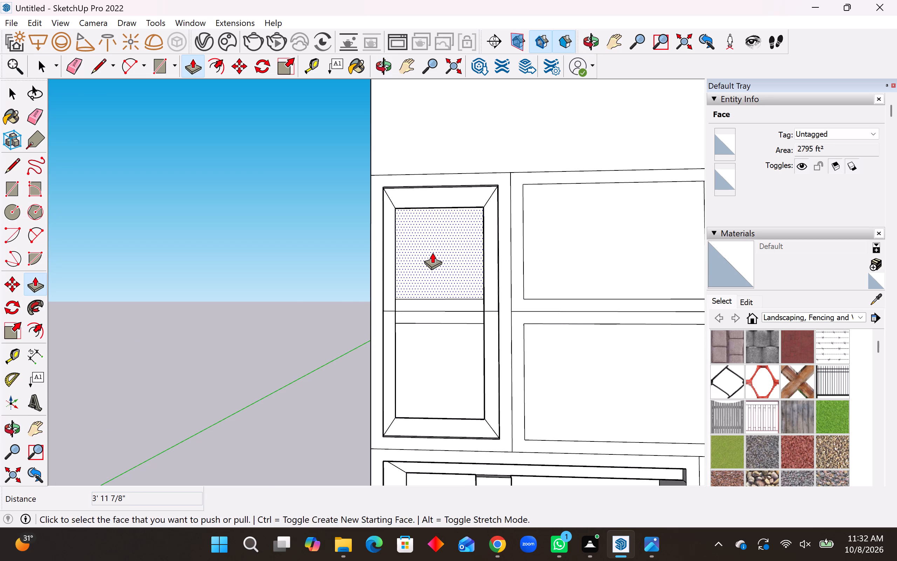
scroll(432, 252, down, 4)
middle_drag(479, 379, 533, 242)
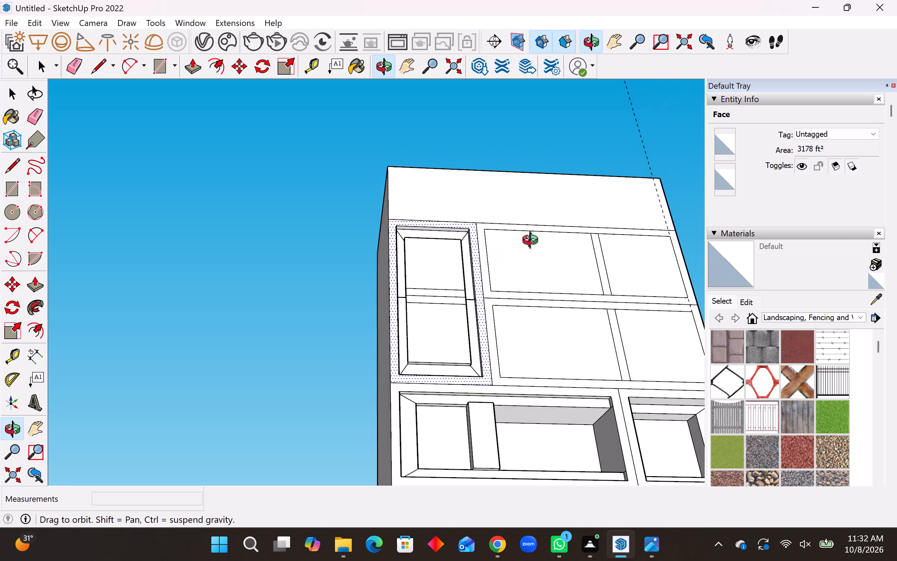
middle_drag(533, 242, 481, 398)
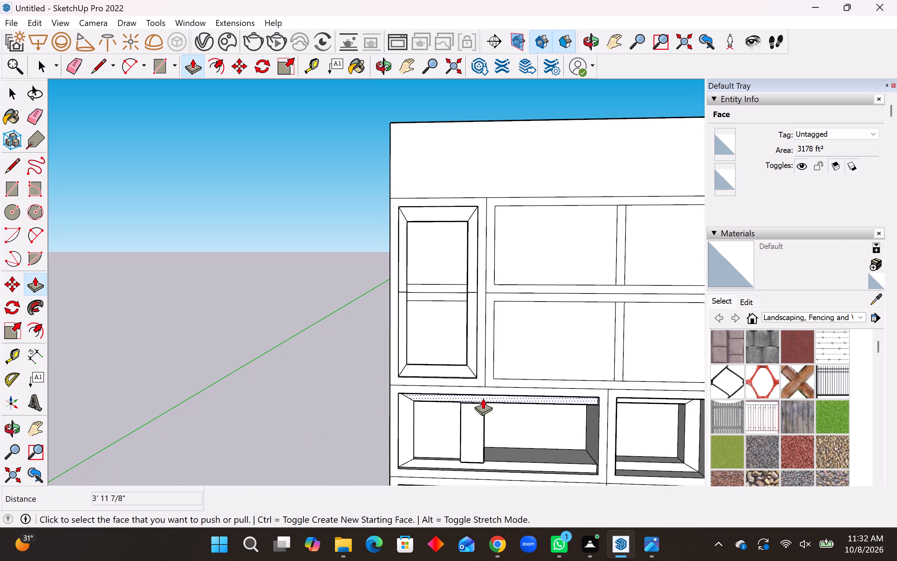
Push/Pull the tall compartment's outer border face inward 4'.
scroll(452, 377, down, 3)
middle_drag(456, 358, 508, 359)
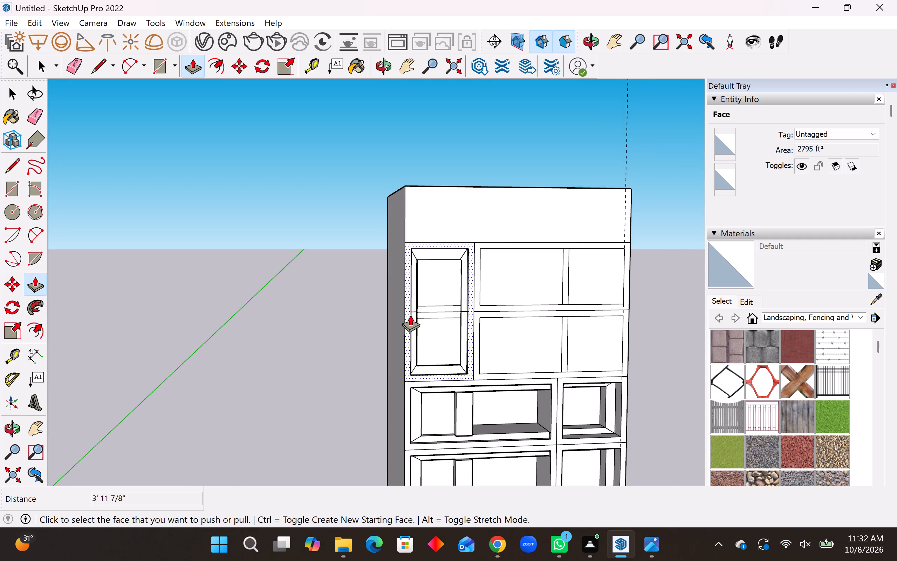
click(406, 315)
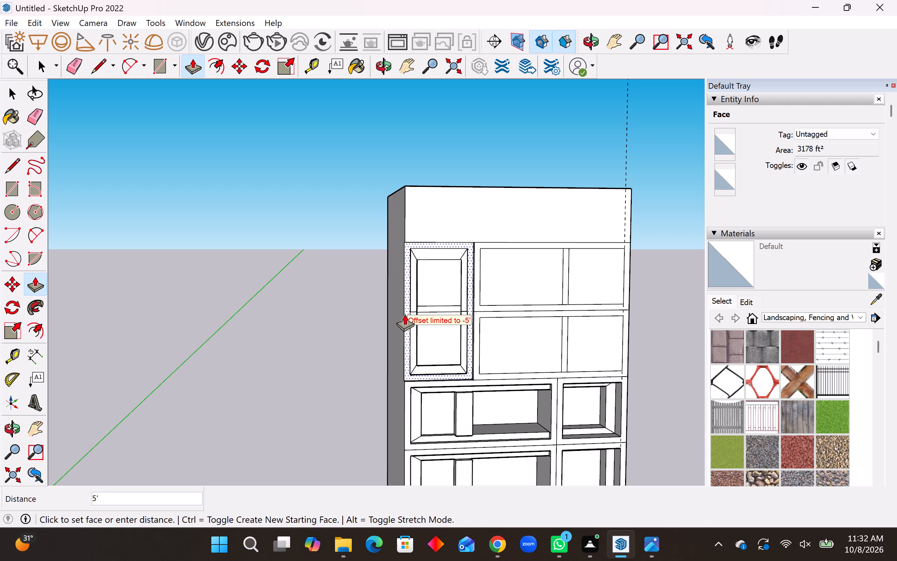
key(4)
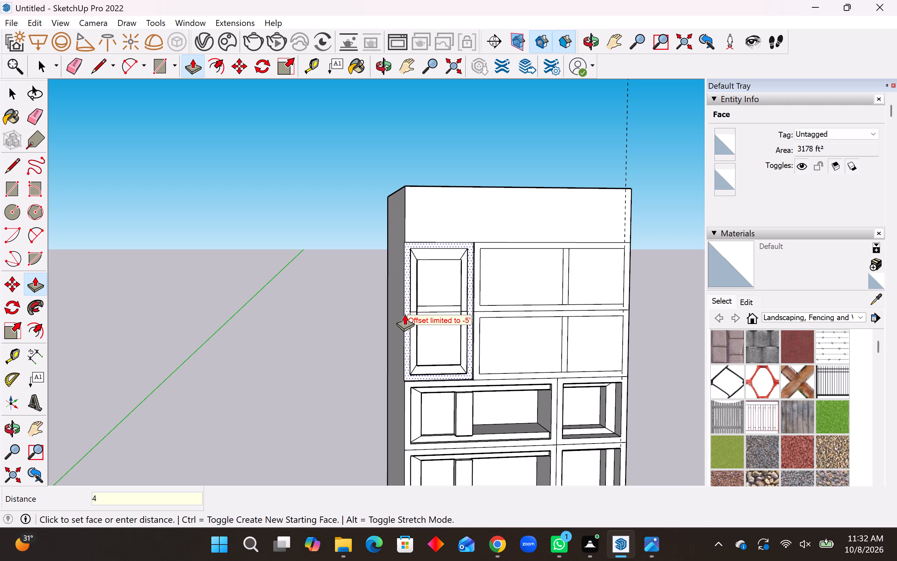
key(apostrophe)
key(Return)
Push/Pull the tall compartment's upper-left bevel face inward 4'.
middle_drag(471, 339, 401, 338)
scroll(421, 326, up, 2)
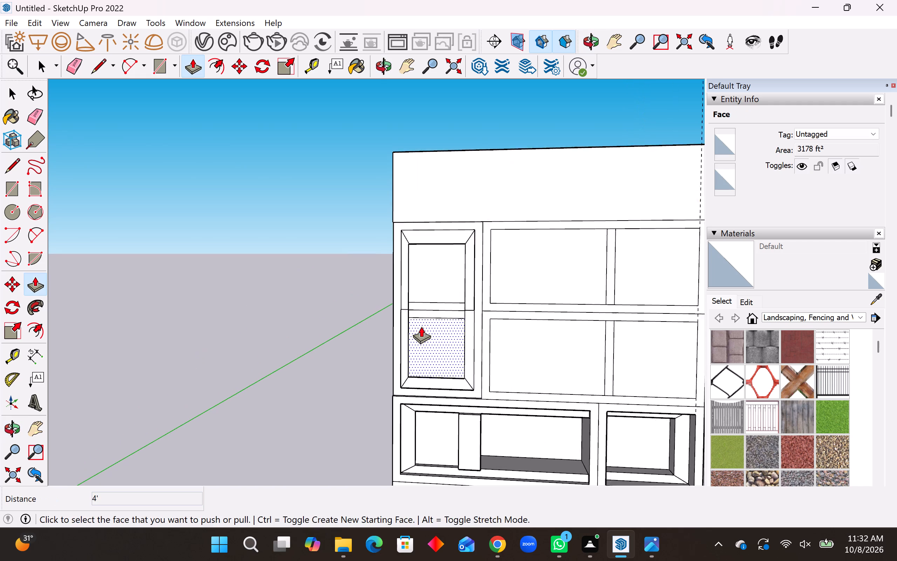
scroll(421, 326, up, 7)
middle_drag(425, 326, 377, 409)
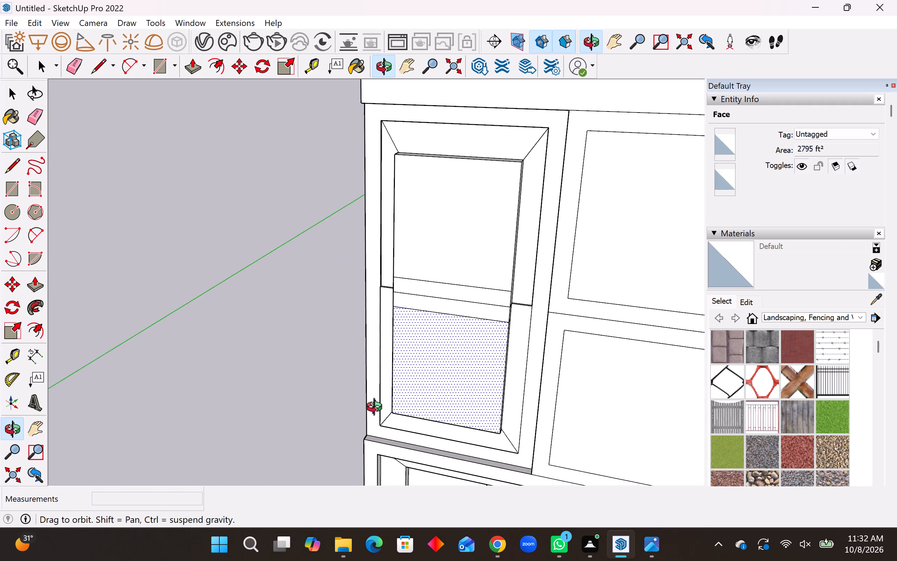
middle_drag(377, 409, 561, 361)
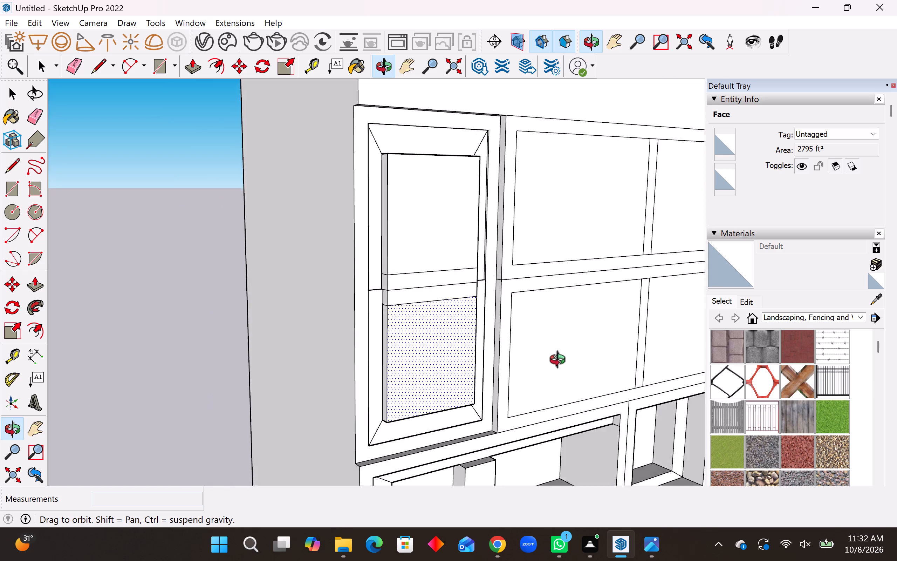
middle_drag(561, 361, 310, 388)
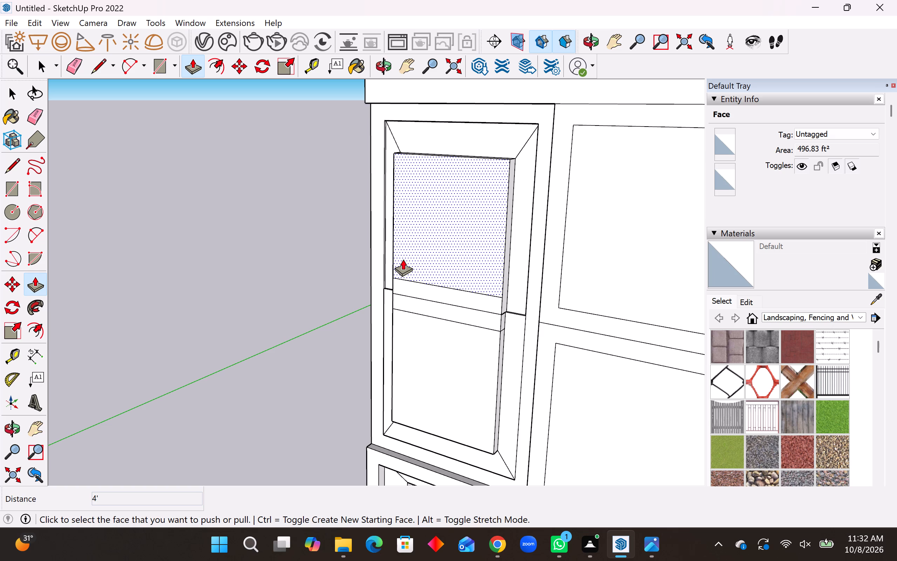
middle_drag(400, 228, 600, 181)
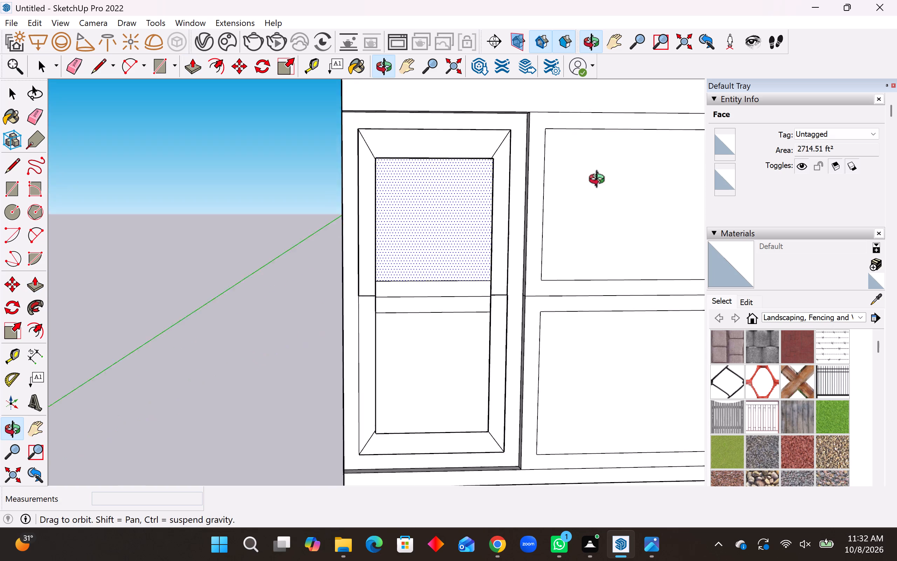
middle_drag(600, 181, 733, 195)
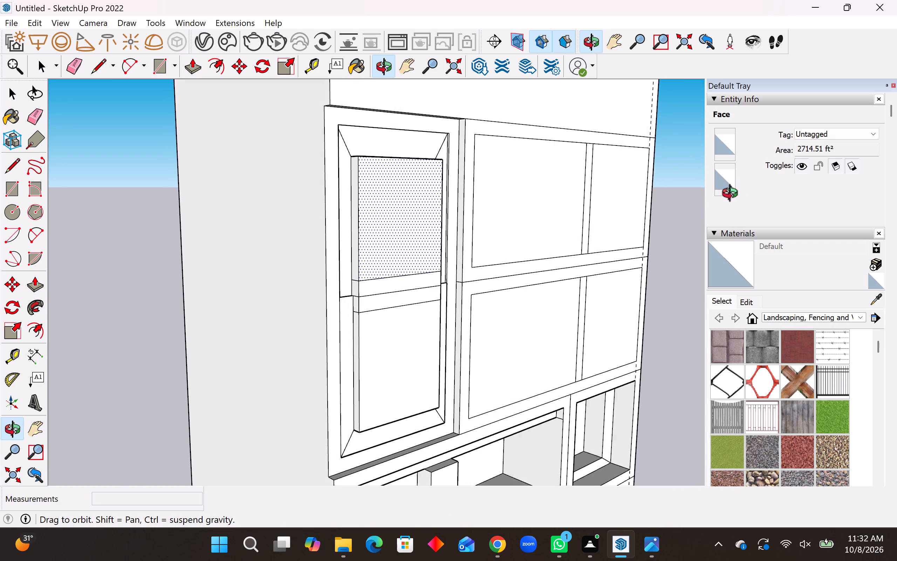
middle_drag(733, 195, 726, 195)
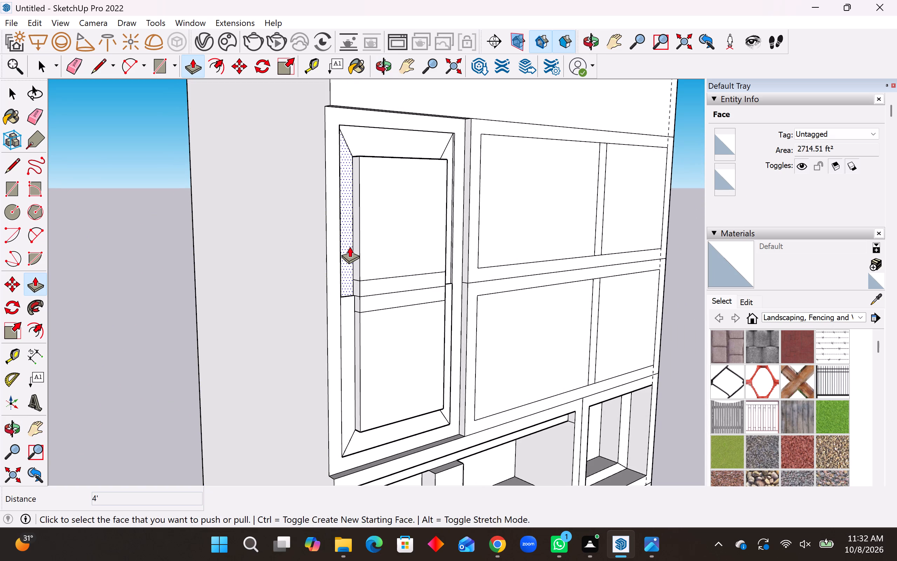
click(350, 246)
middle_drag(346, 247, 294, 251)
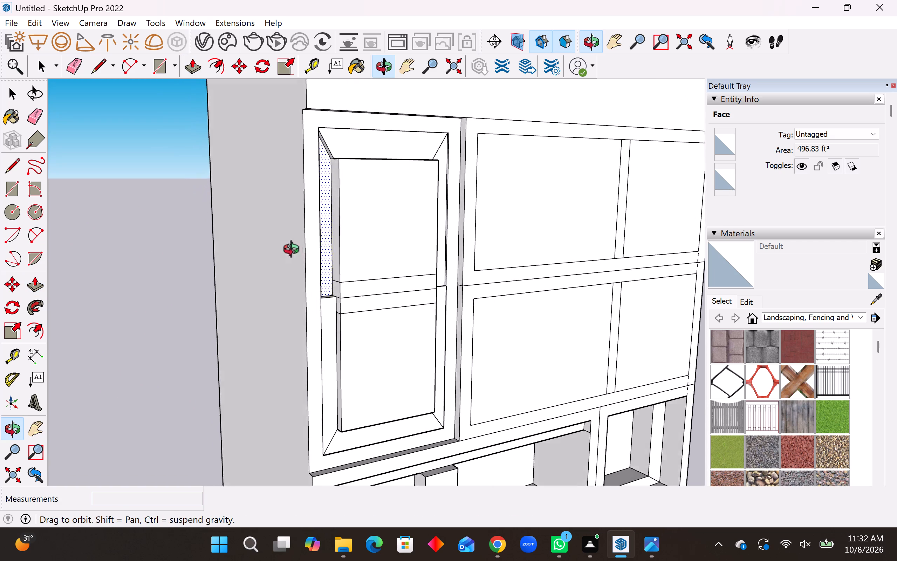
middle_drag(294, 251, 244, 252)
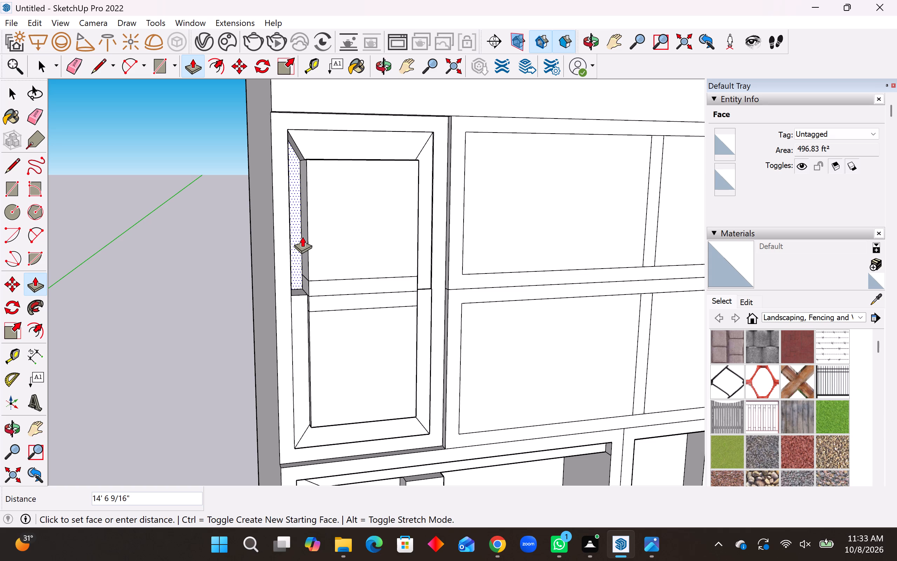
text(4')
key(Return)
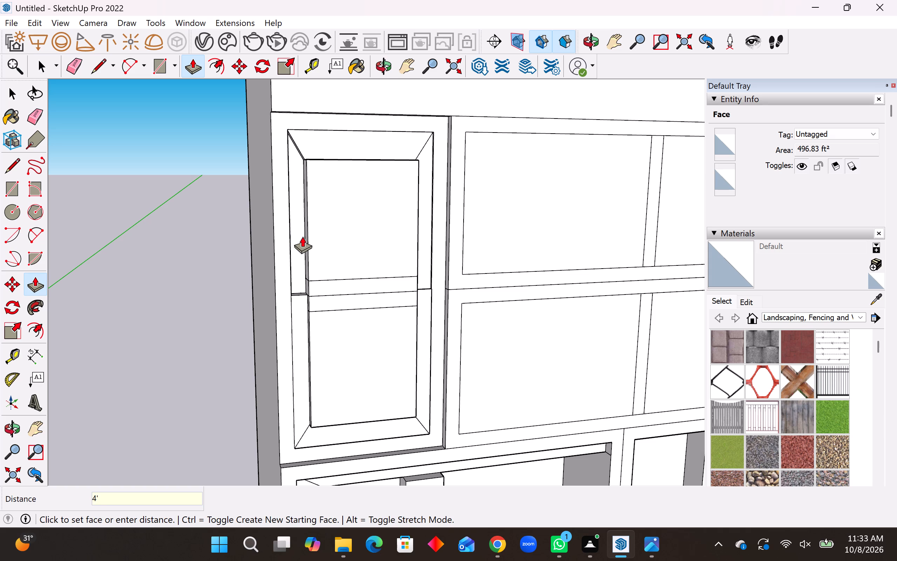
Push/Pull the tall compartment's lower-left bevel face inward 1/8" and a further 5', level with the recessed upper-left bevel face.
middle_drag(341, 266, 246, 265)
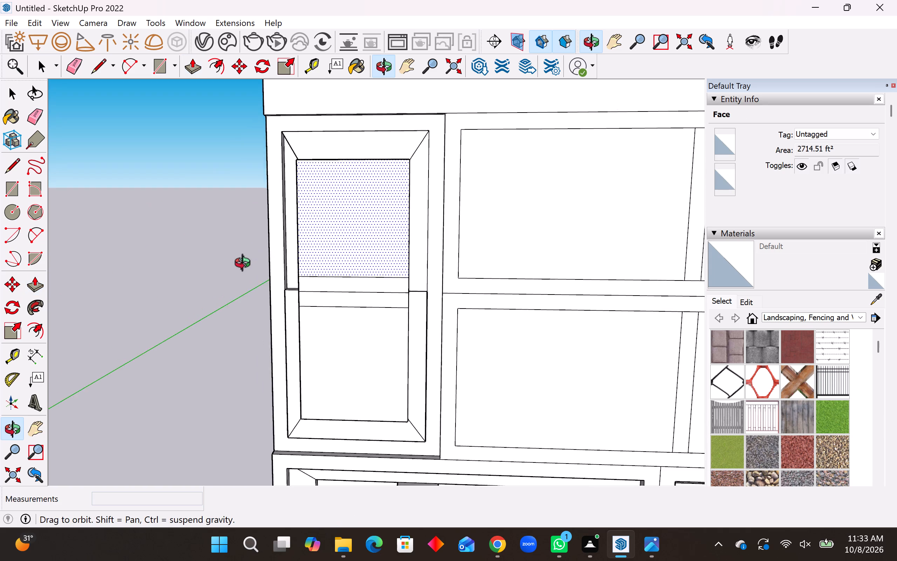
middle_drag(246, 265, 278, 282)
click(296, 316)
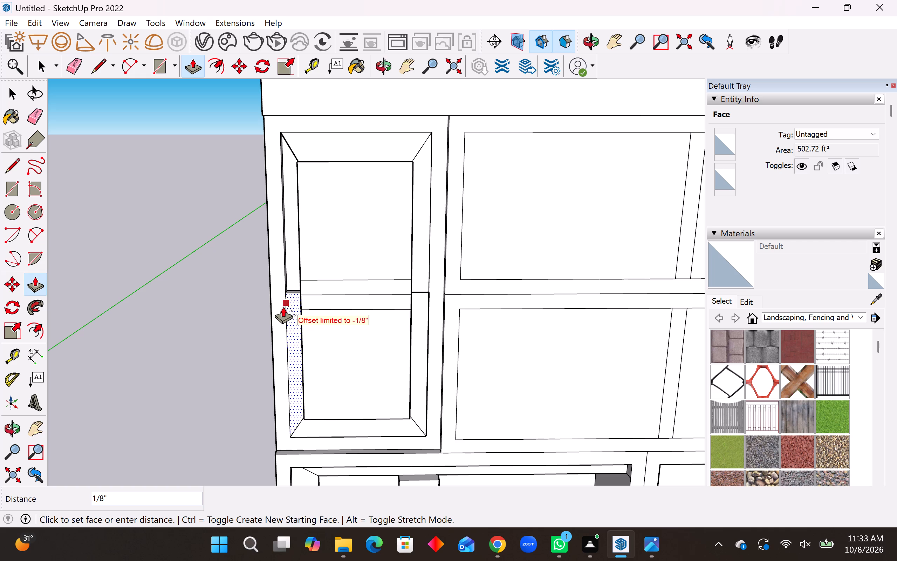
click(289, 305)
middle_drag(289, 281, 353, 282)
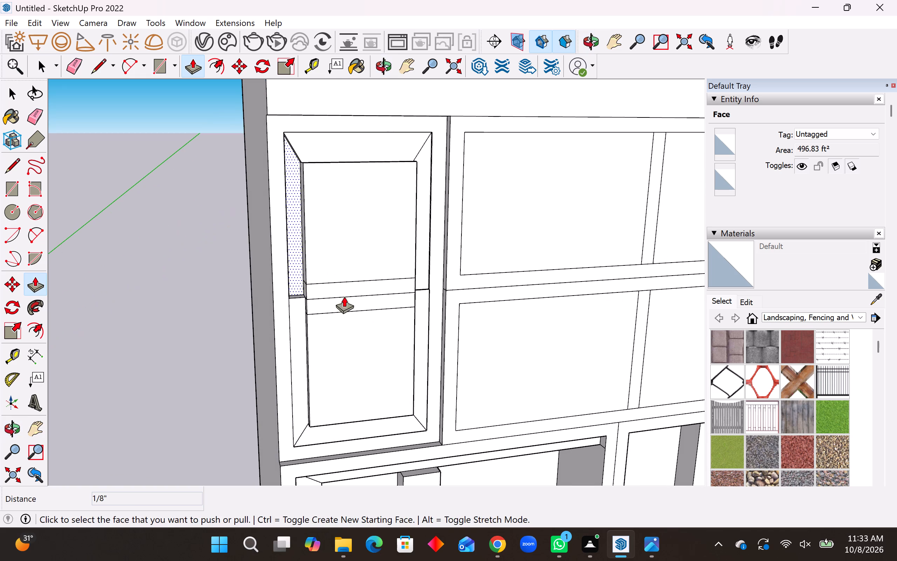
click(297, 324)
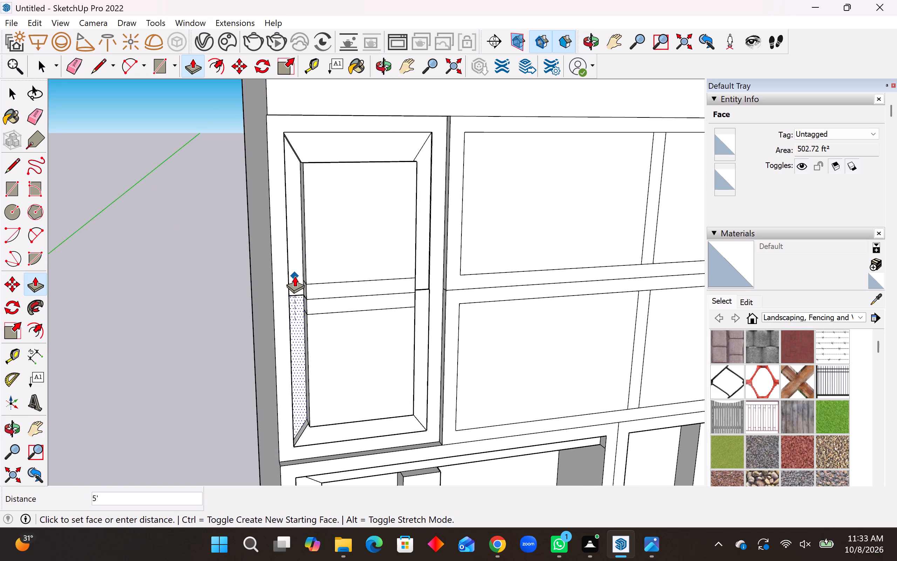
click(295, 276)
Push/Pull the tall compartment's top bevel face inward 4', level with the recessed left bevel faces.
middle_drag(346, 315, 249, 303)
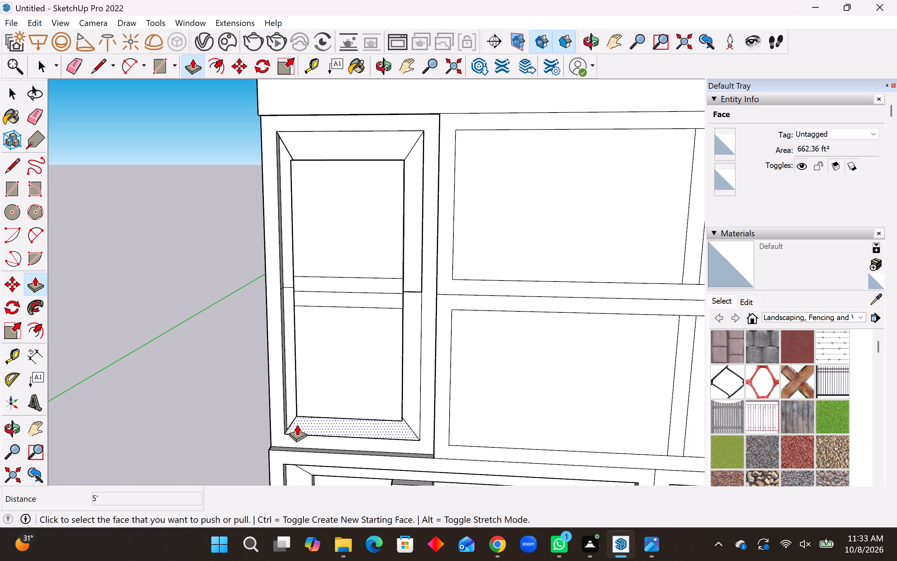
scroll(379, 327, down, 3)
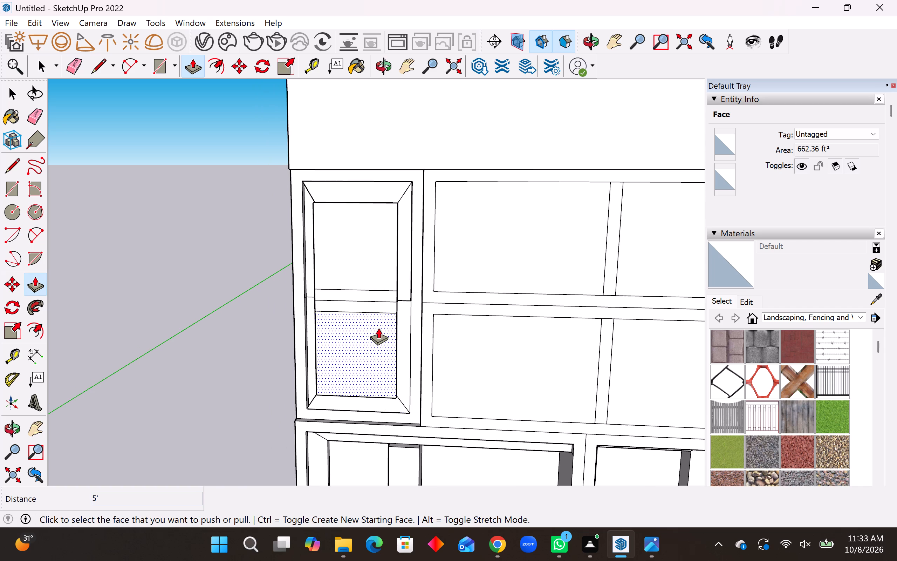
click(323, 192)
middle_drag(305, 211, 426, 192)
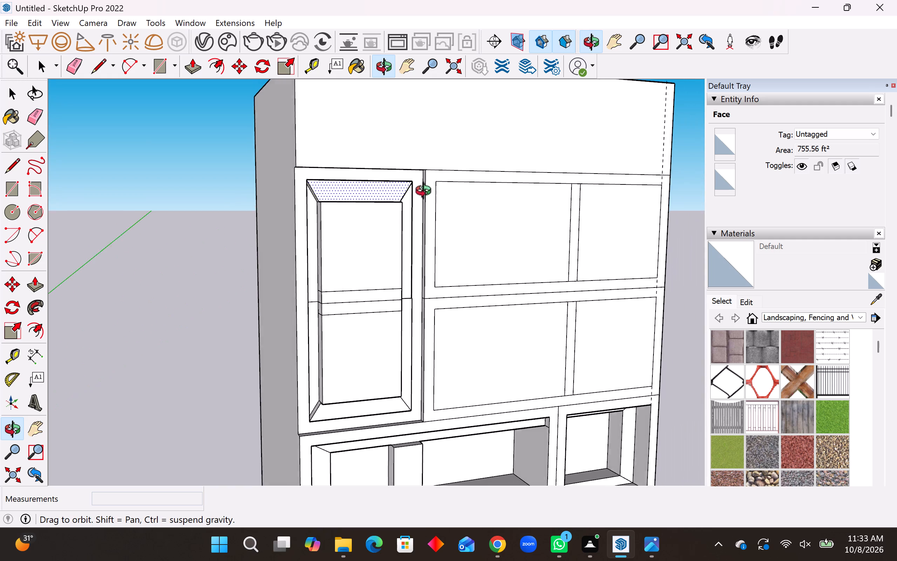
middle_drag(426, 192, 430, 192)
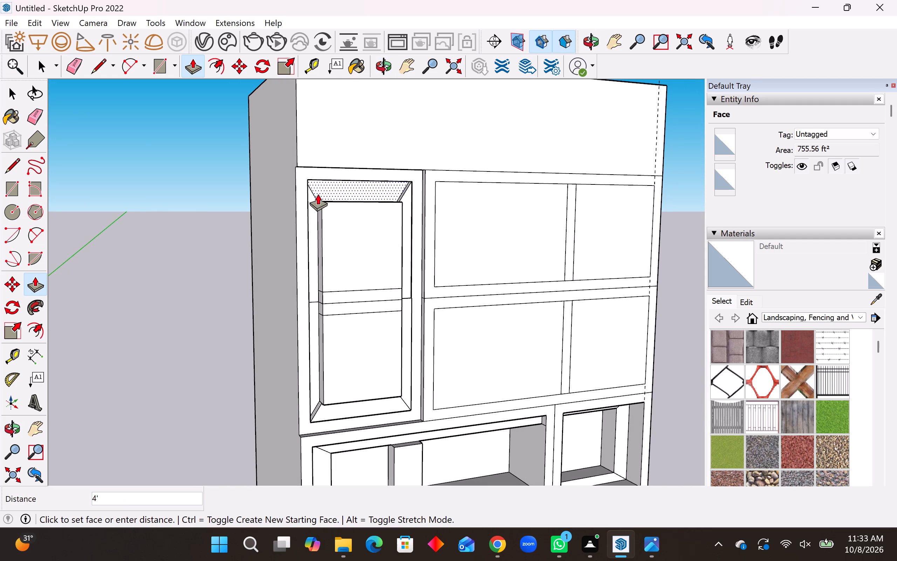
click(318, 194)
Push/Pull the tall compartment's upper-right bevel face inward 4', level with the recessed top bevel face.
click(408, 197)
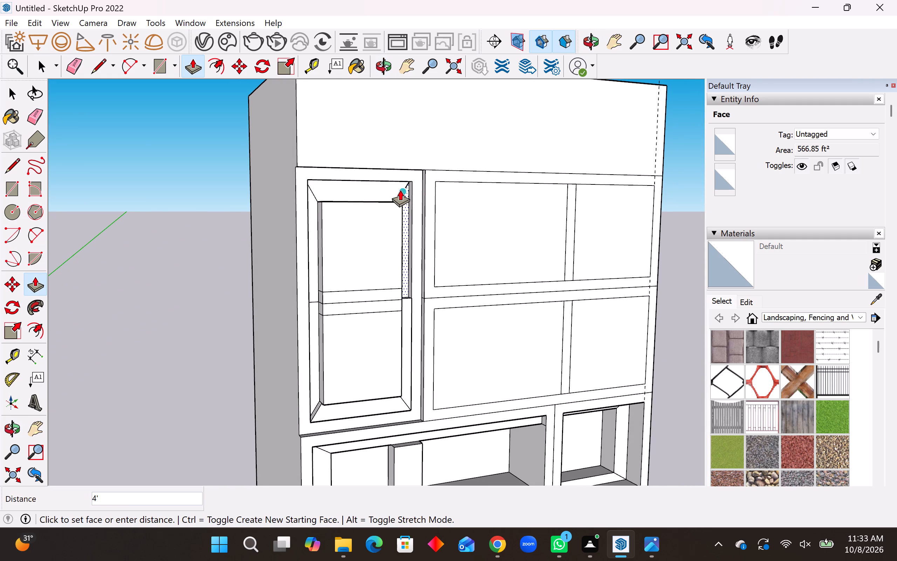
click(400, 189)
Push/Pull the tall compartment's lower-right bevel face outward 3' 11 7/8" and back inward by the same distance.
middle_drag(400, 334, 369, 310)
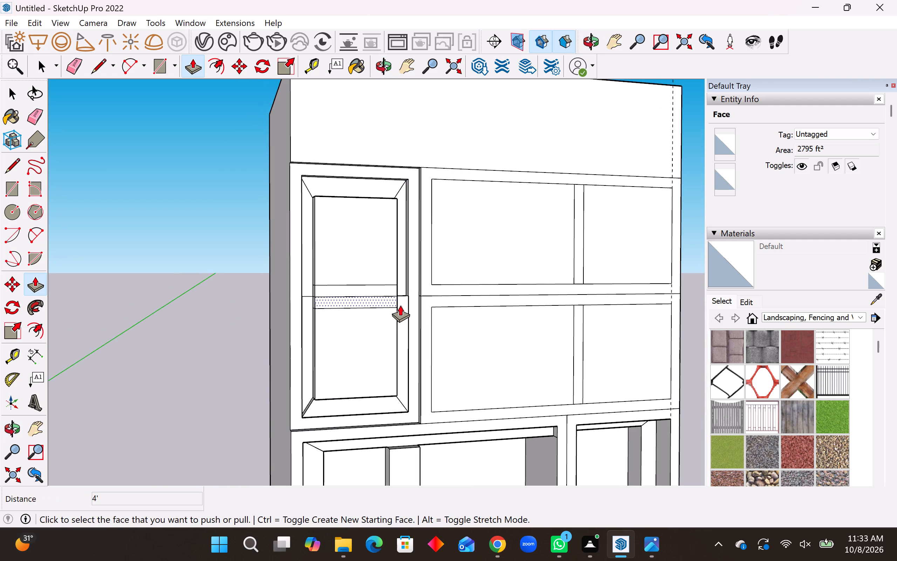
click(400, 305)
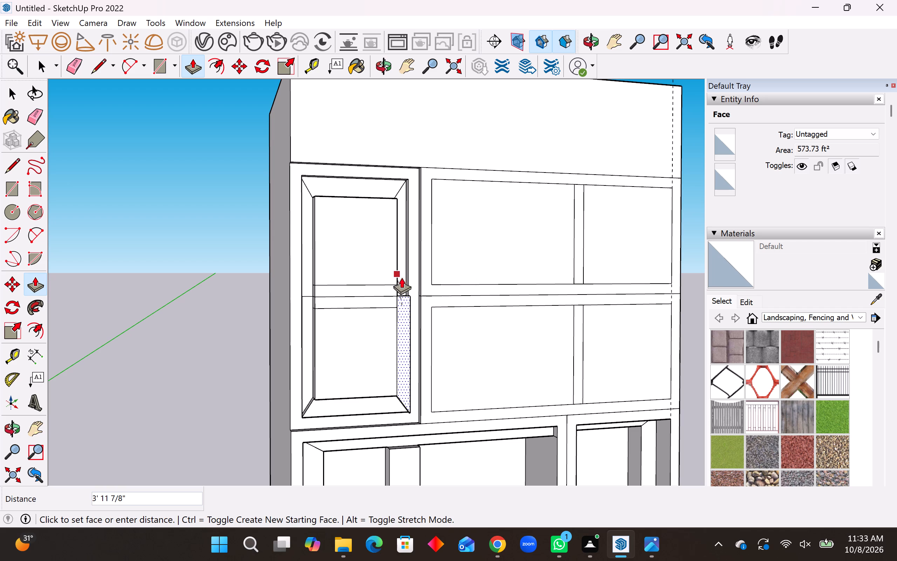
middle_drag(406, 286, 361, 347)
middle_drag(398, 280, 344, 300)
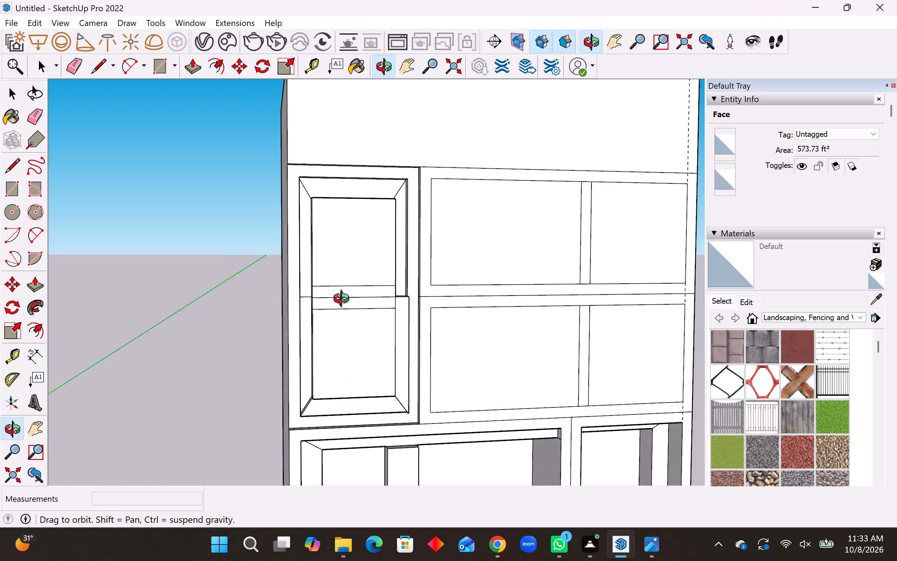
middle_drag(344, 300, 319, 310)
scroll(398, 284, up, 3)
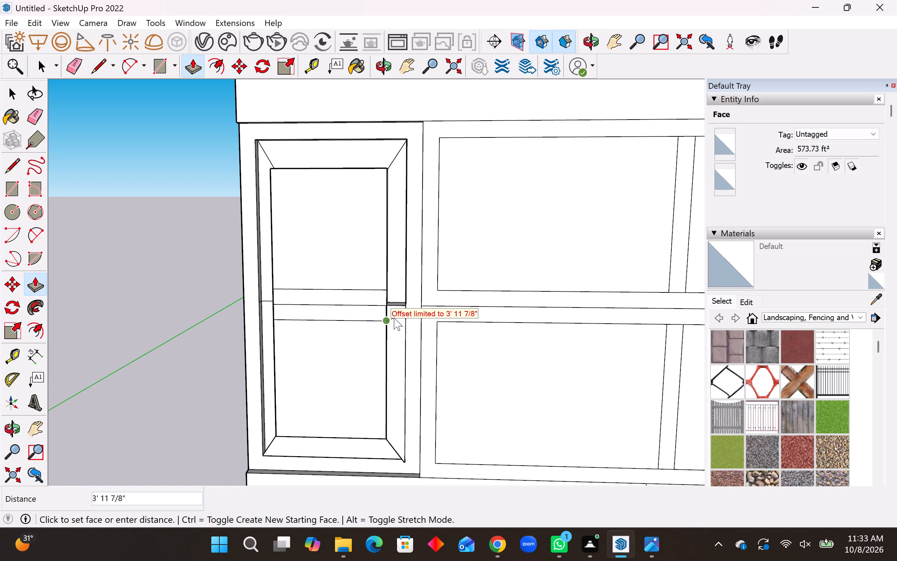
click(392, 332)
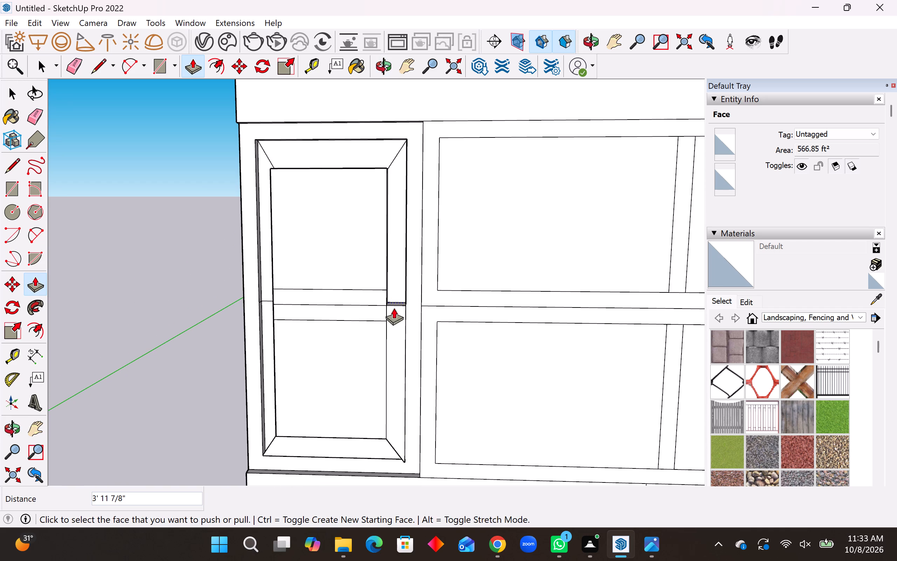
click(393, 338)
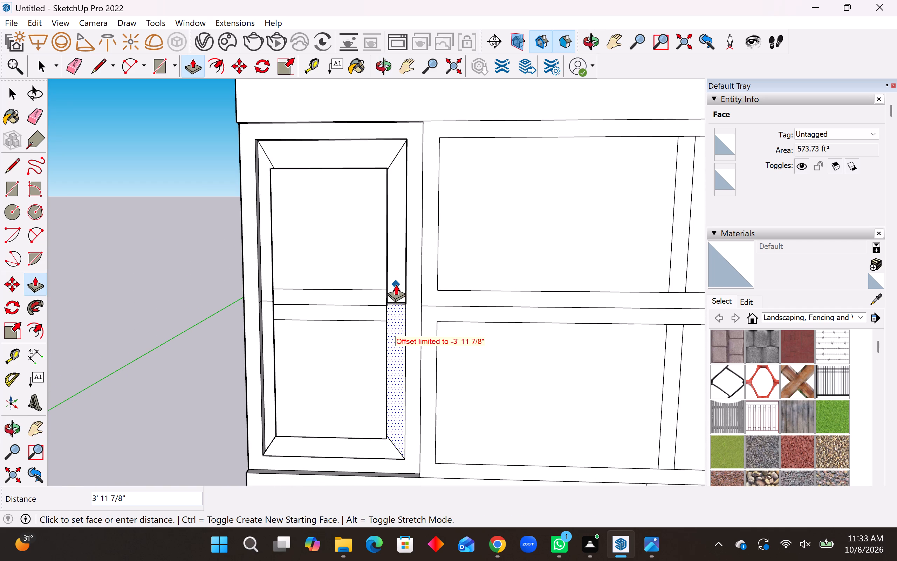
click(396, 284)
Push/Pull the tall compartment's lower-right bevel face inward 1/8" and a further 5', level with the recessed upper-right bevel face.
middle_drag(394, 335, 293, 362)
scroll(388, 318, up, 3)
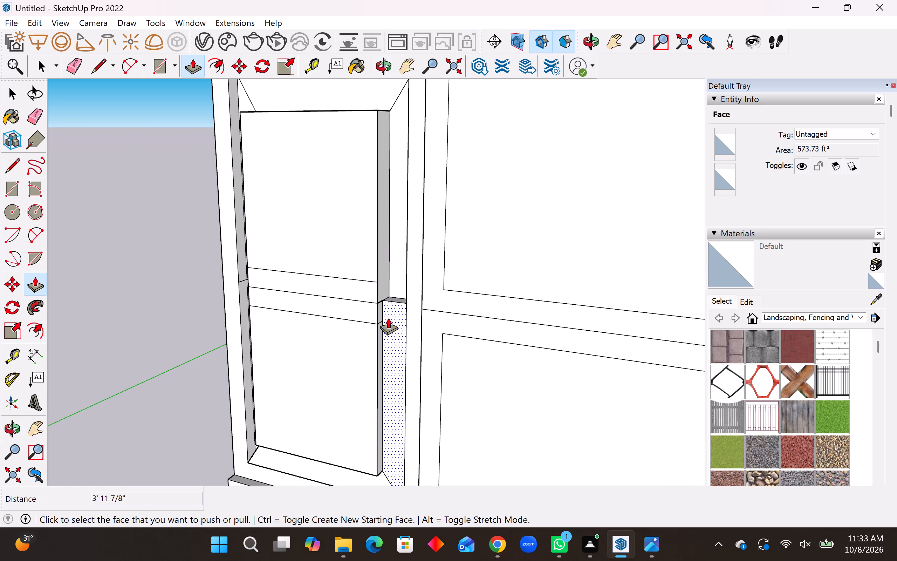
click(390, 317)
click(389, 310)
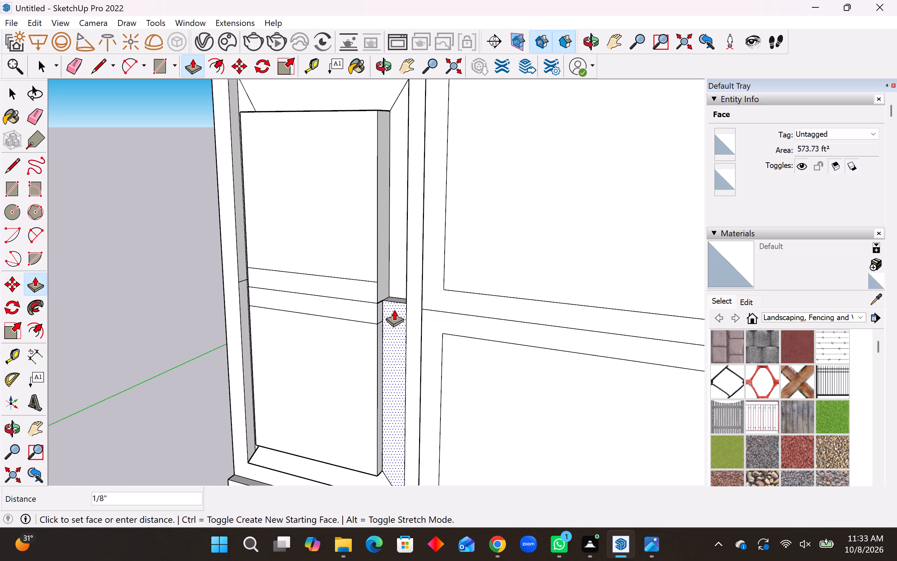
middle_drag(389, 323, 585, 310)
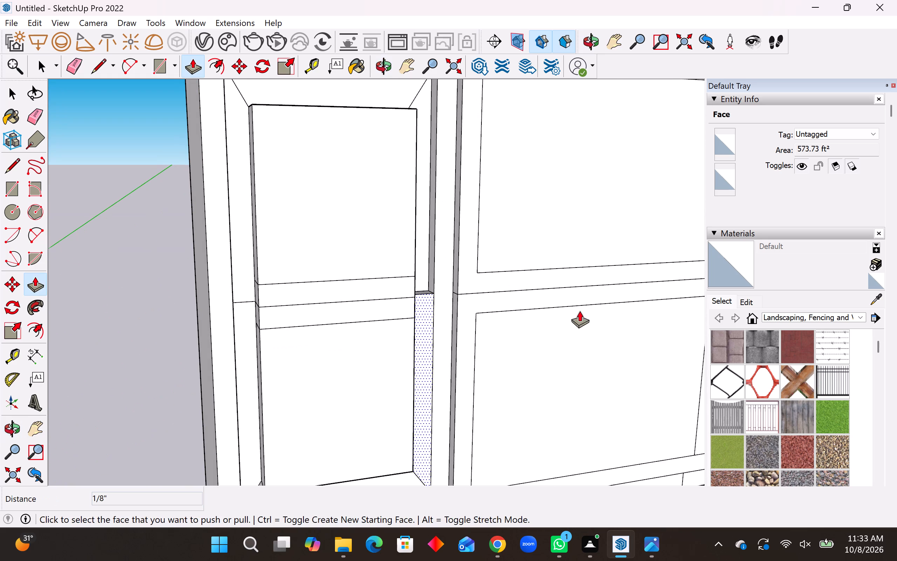
click(423, 326)
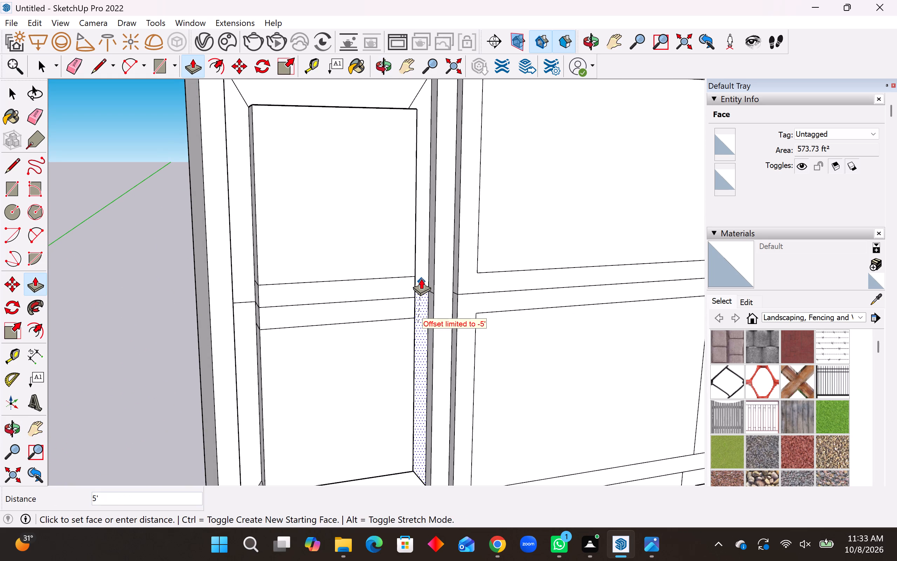
click(421, 278)
Push/Pull the tall compartment's bottom bevel face inward 5' 1/8", level with the recessed side bevel faces.
scroll(347, 295, down, 8)
scroll(336, 383, up, 6)
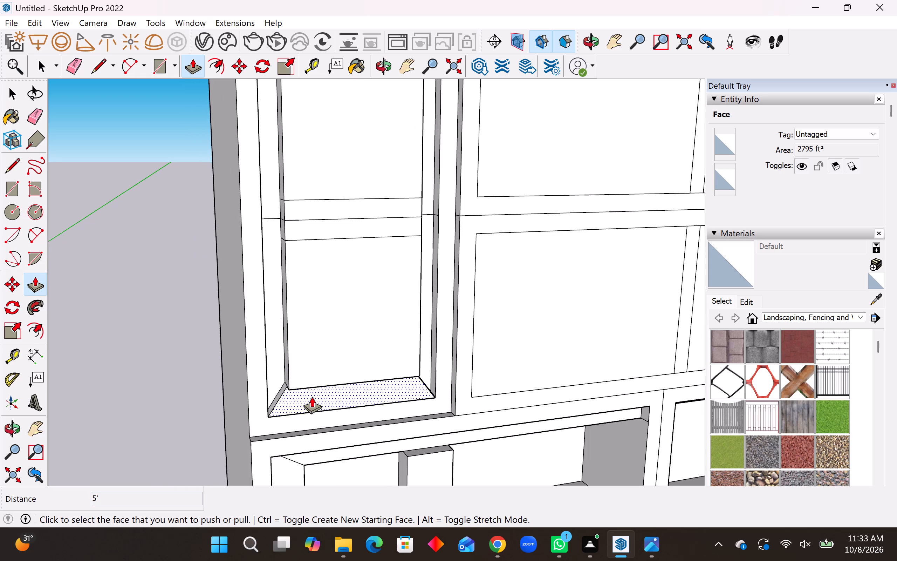
scroll(312, 397, up, 1)
click(284, 397)
click(273, 386)
scroll(316, 381, down, 2)
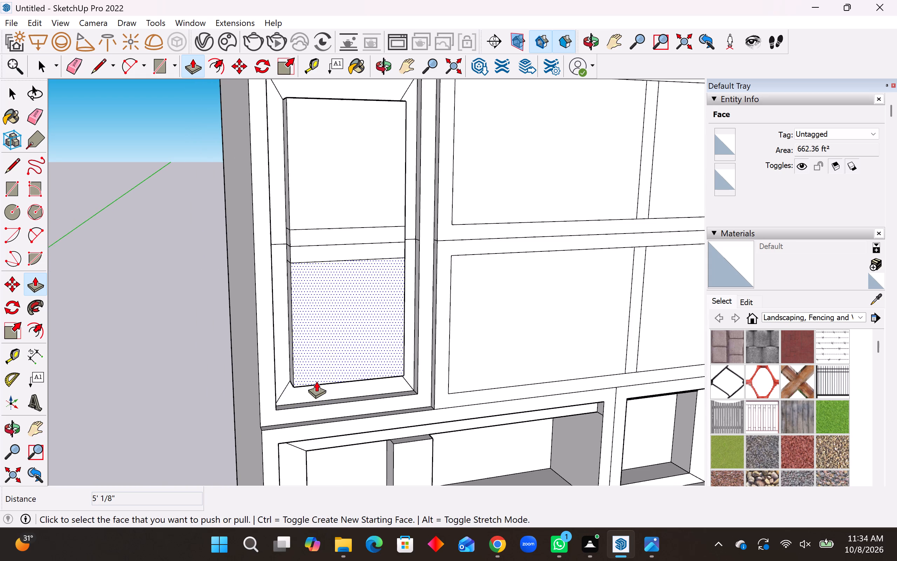
Erase the horizontal centre line running through the tall compartment's middle shelf band.
scroll(316, 381, down, 6)
middle_drag(347, 354, 269, 349)
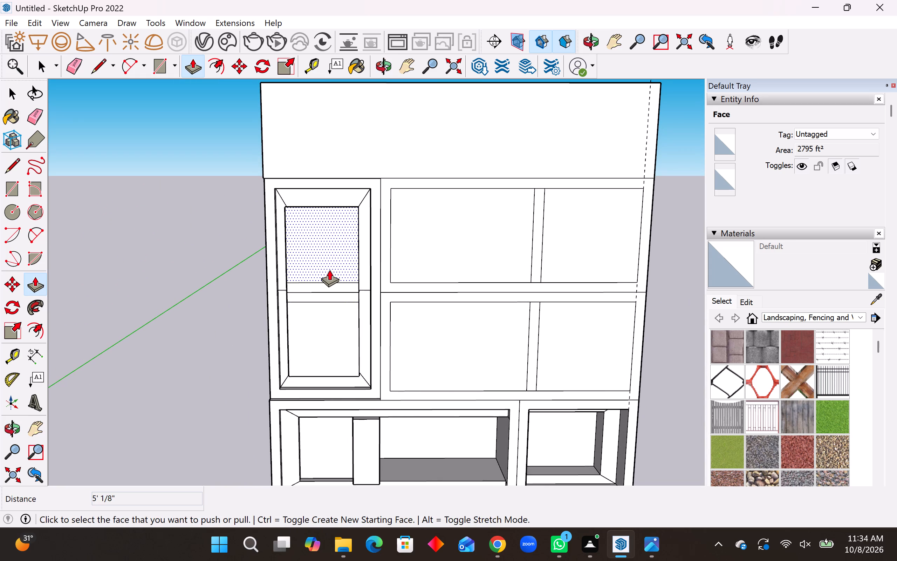
click(34, 123)
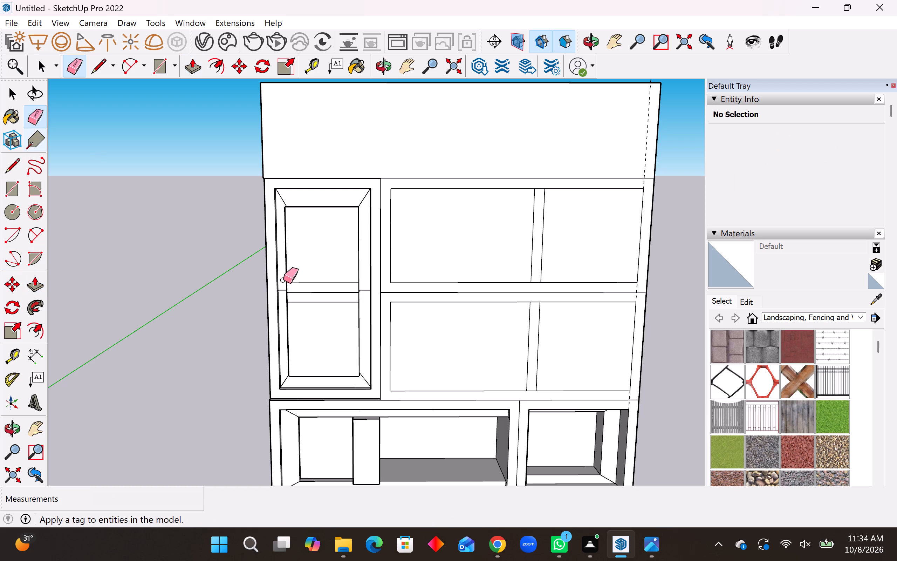
click(307, 291)
click(306, 291)
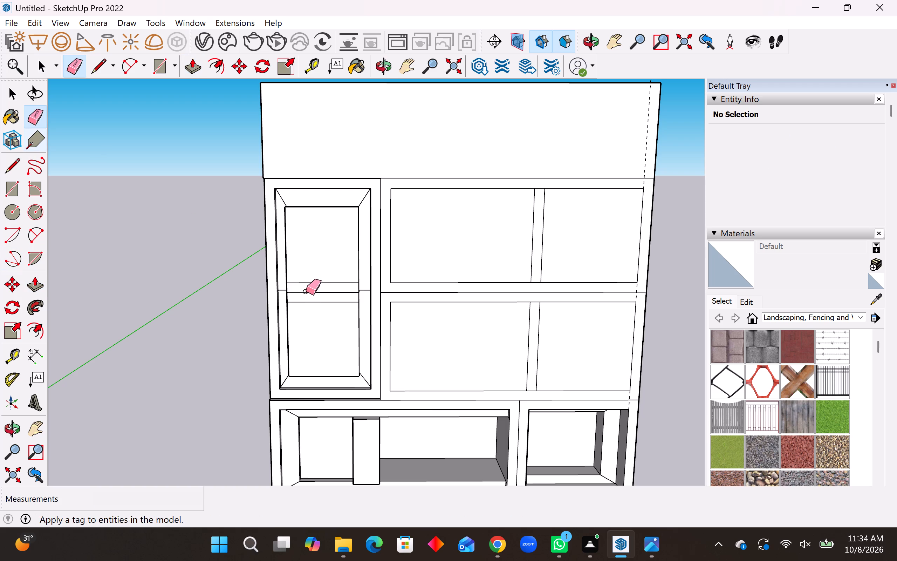
click(305, 294)
click(307, 292)
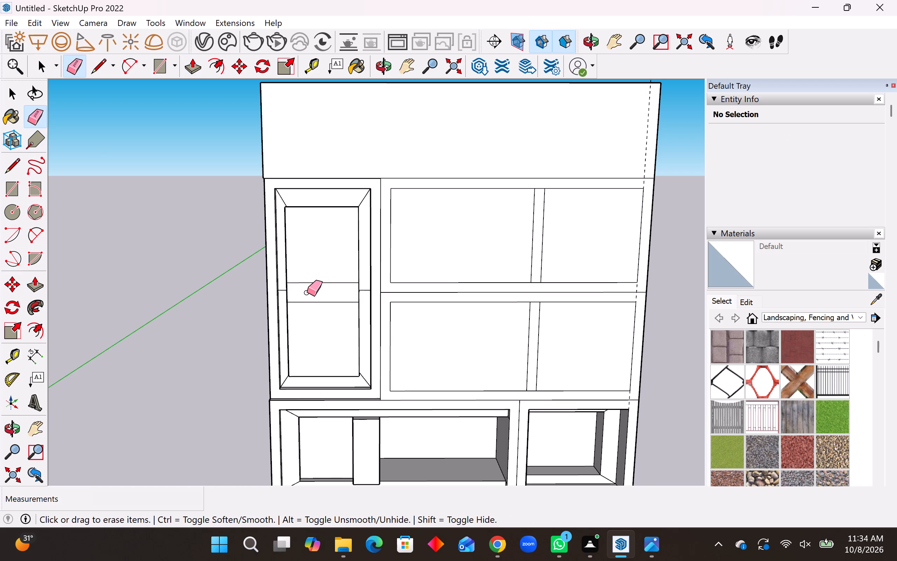
Erase the leftover centre-line segments beside the shelf band on the tall compartment's recessed bevels and its raised panel's side faces.
click(283, 290)
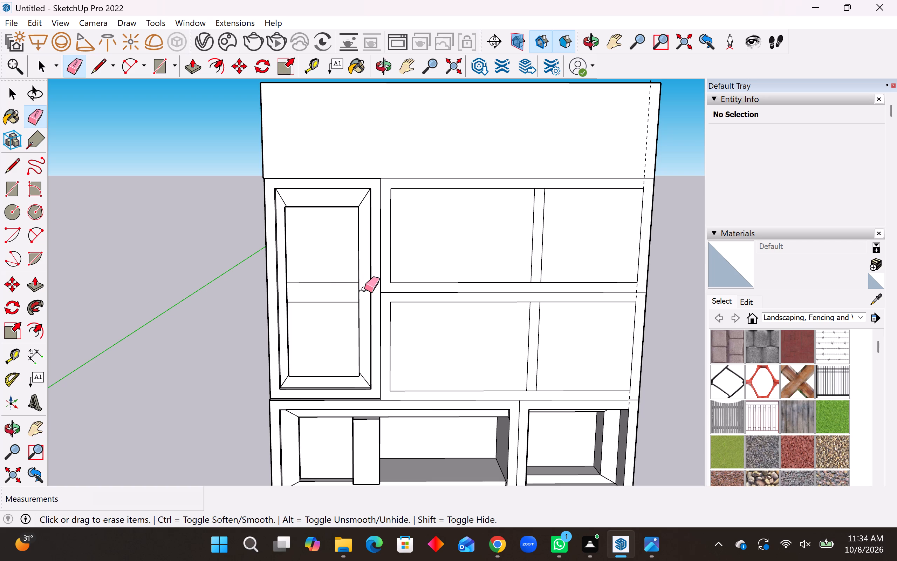
click(364, 289)
click(365, 290)
middle_drag(364, 304, 239, 324)
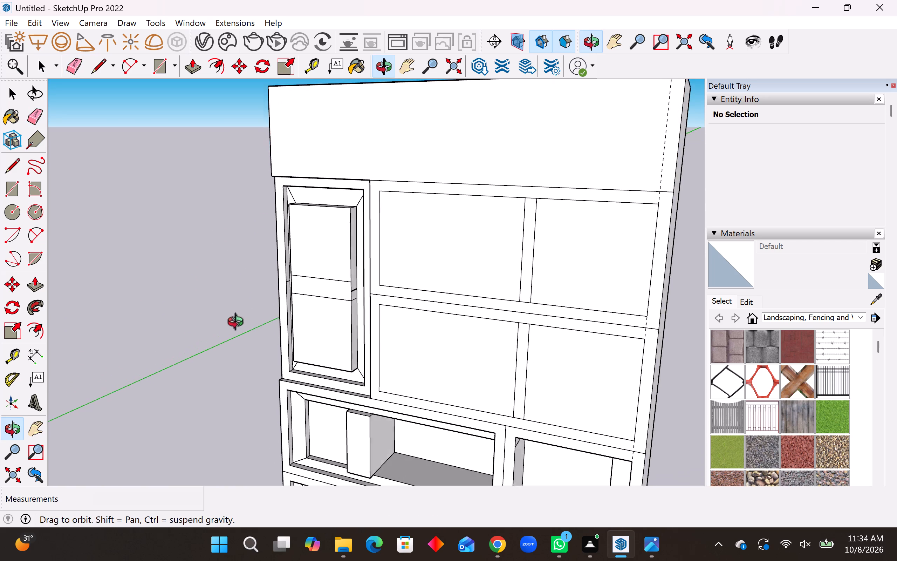
middle_drag(239, 324, 238, 324)
scroll(378, 295, up, 6)
click(344, 287)
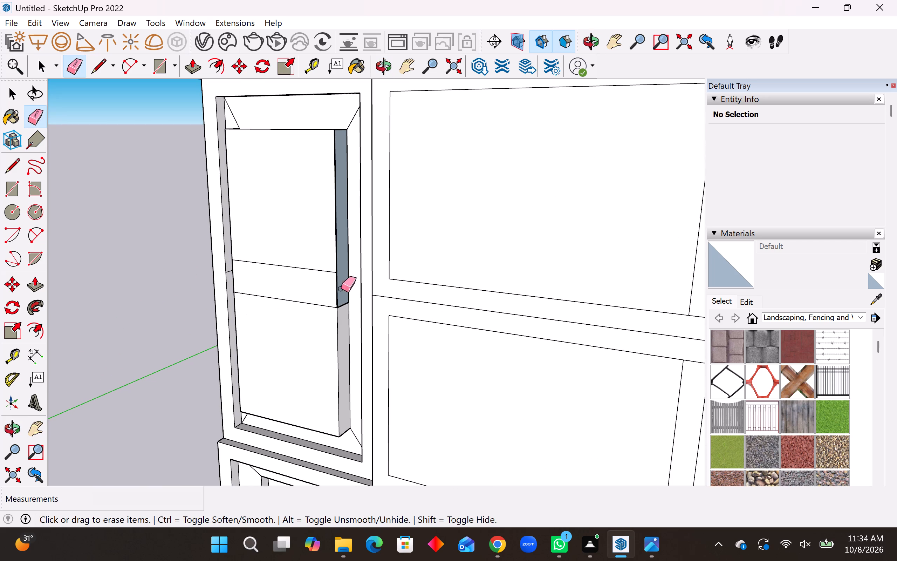
middle_drag(311, 303, 674, 294)
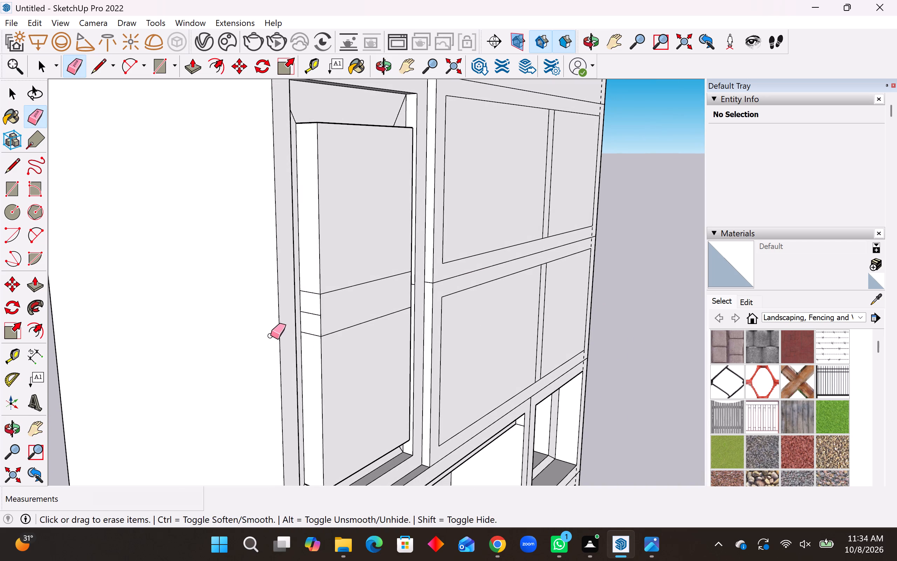
click(308, 312)
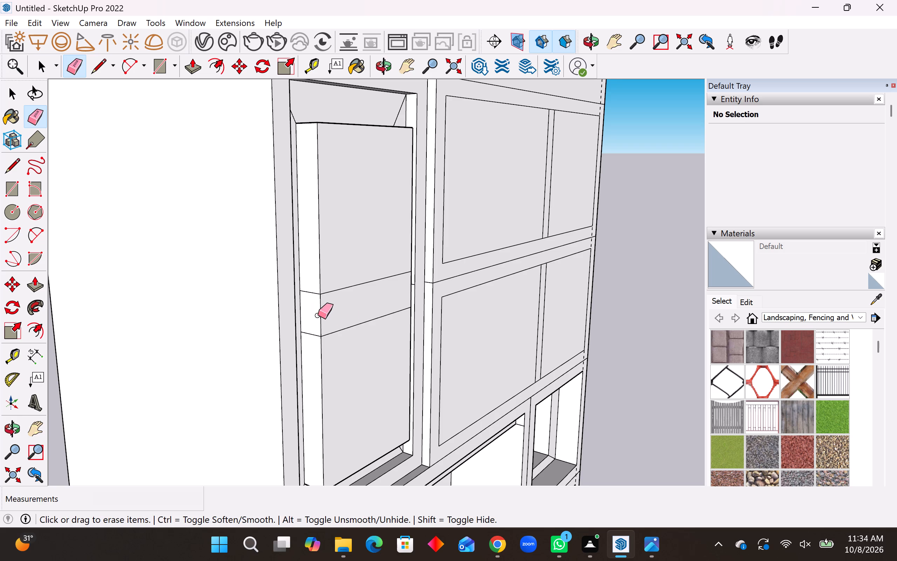
Draw a 9' by about 67' 2 3/8" rectangle closing the raised panel's upper right side face, from the shelf band's lower edge to the top.
middle_drag(342, 324, 36, 331)
middle_drag(234, 310, 81, 316)
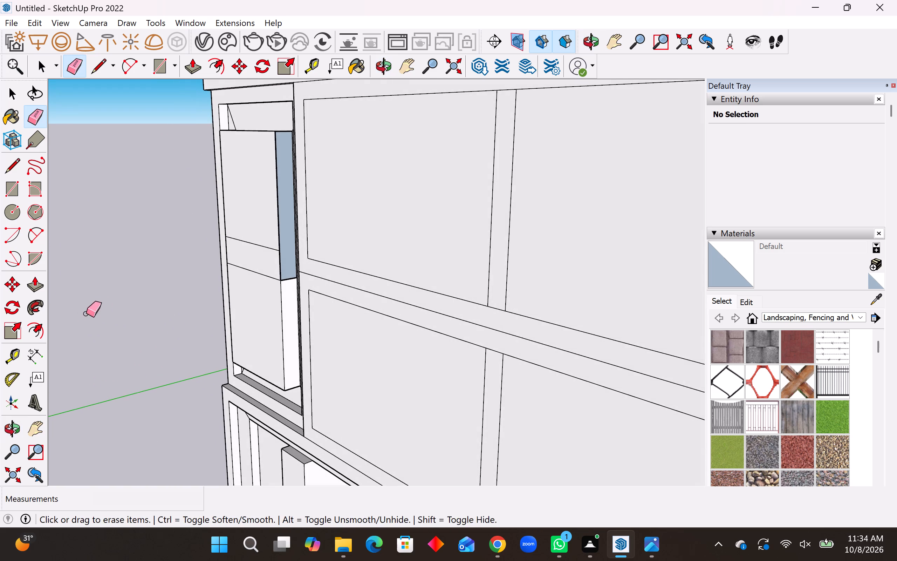
click(13, 194)
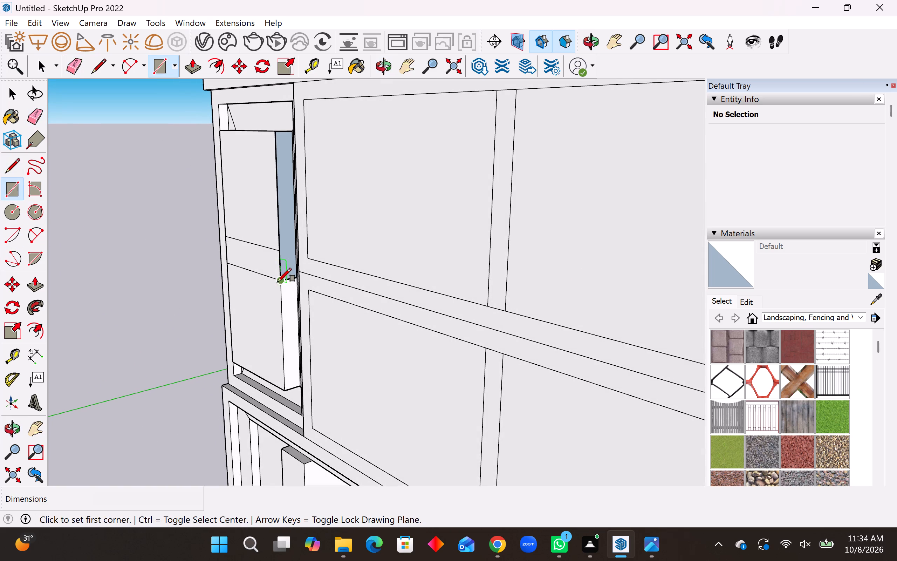
click(281, 282)
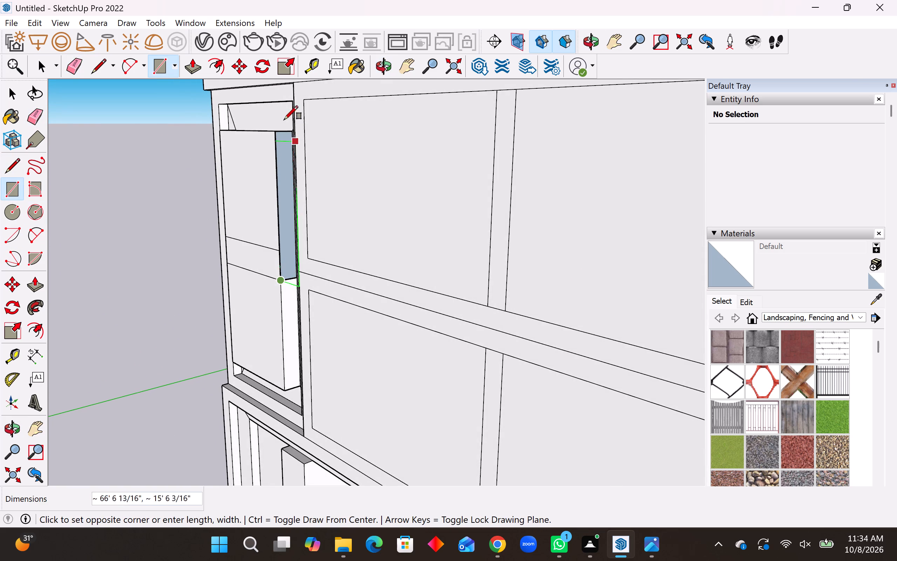
scroll(283, 119, up, 4)
middle_drag(293, 179, 322, 198)
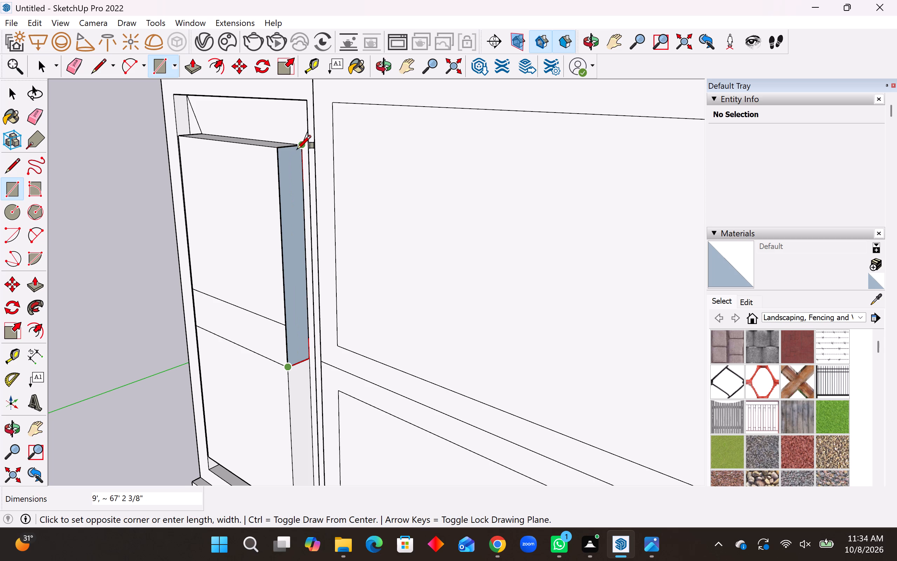
click(299, 144)
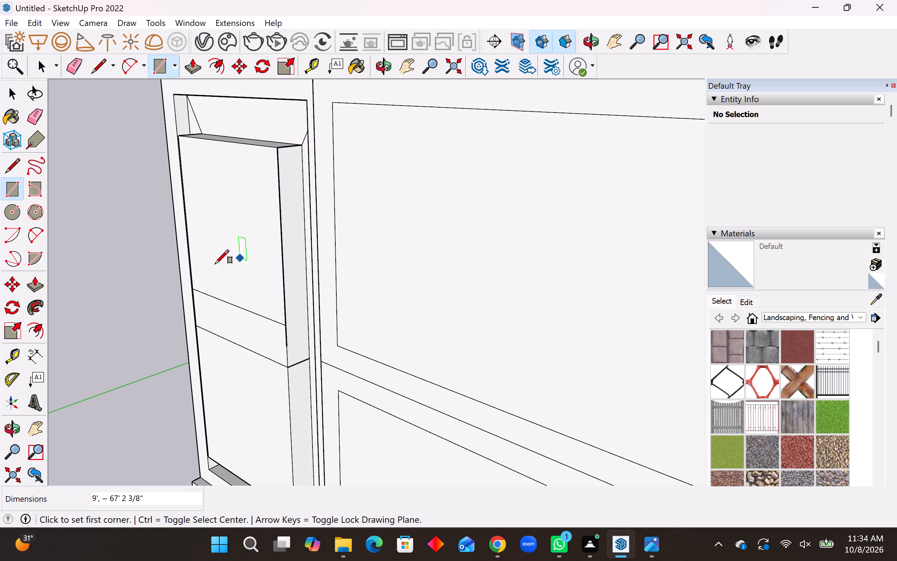
Delete the overlapping edge segments along the raised panel's right front vertical edge, above and beside the shelf band.
middle_drag(213, 264, 273, 251)
key(space)
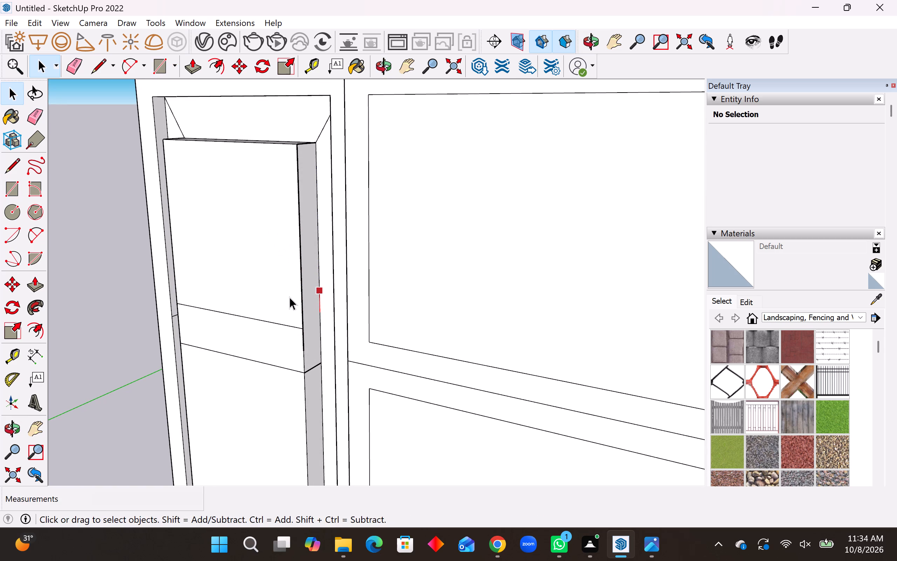
click(300, 227)
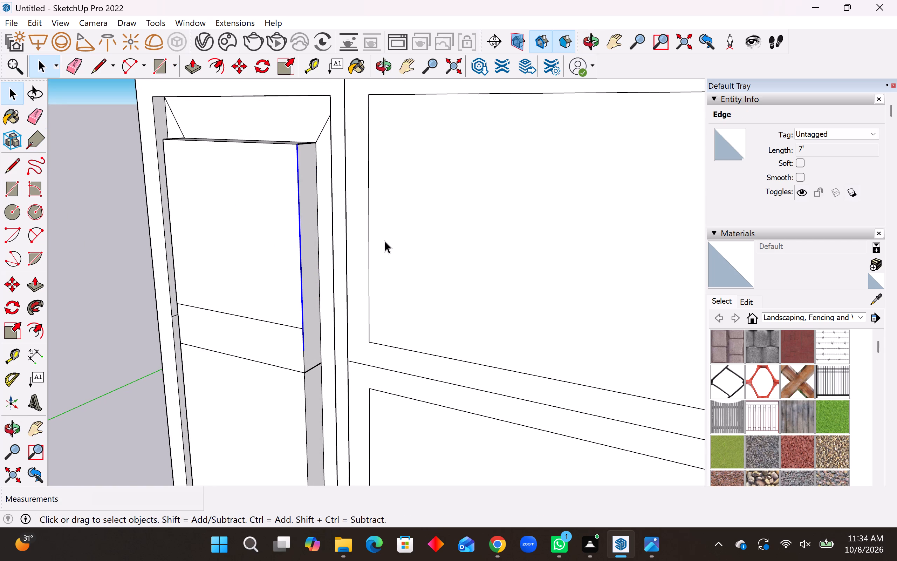
key(Delete)
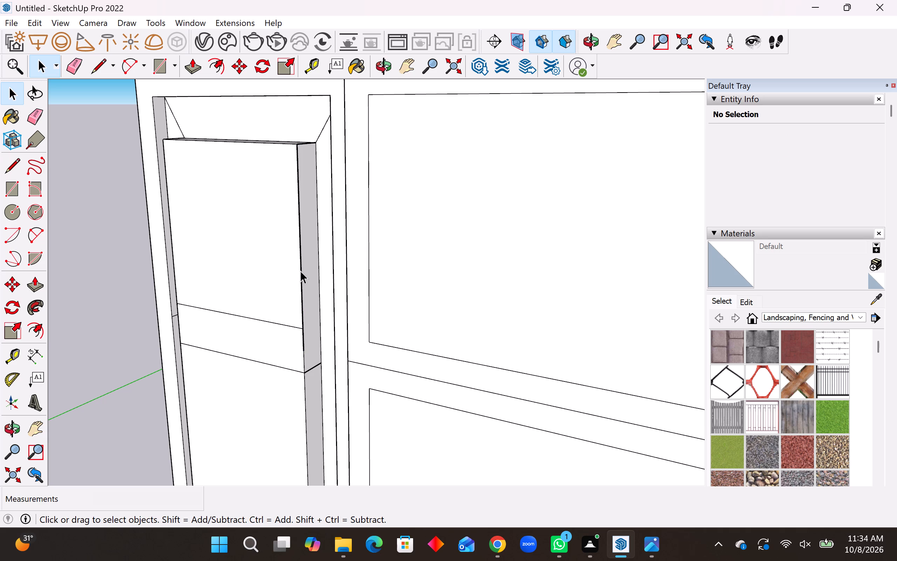
click(301, 270)
key(Delete)
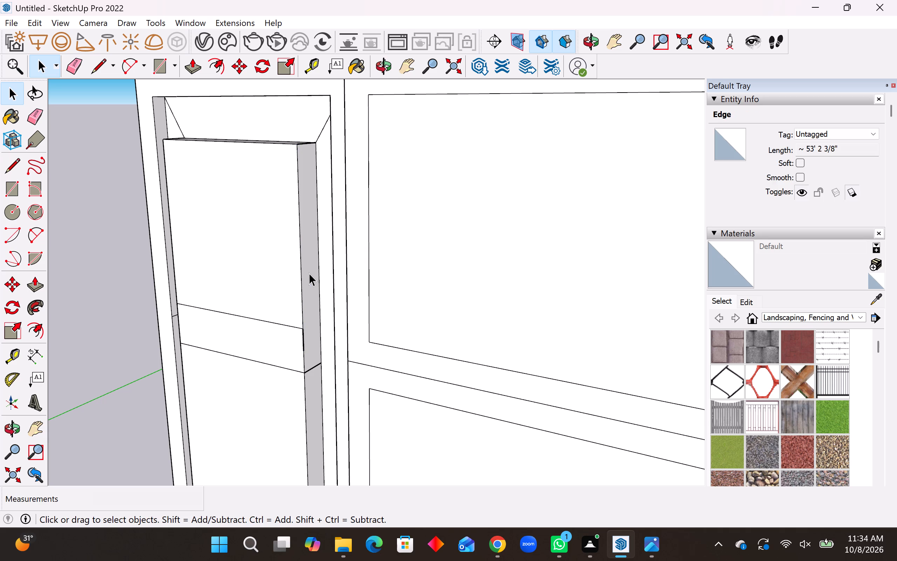
click(303, 344)
key(Delete)
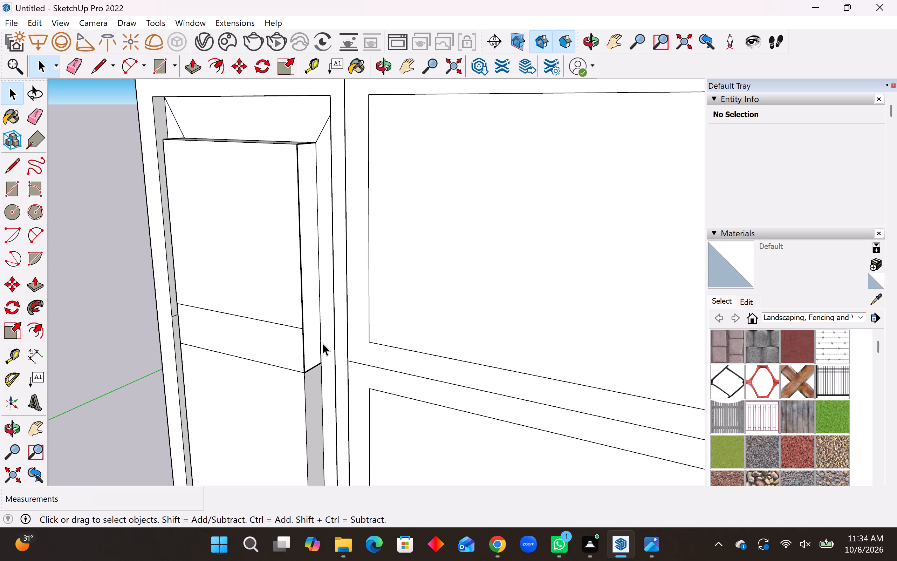
Delete the raised panel's right front vertical edge above the shelf band.
middle_drag(296, 354, 394, 380)
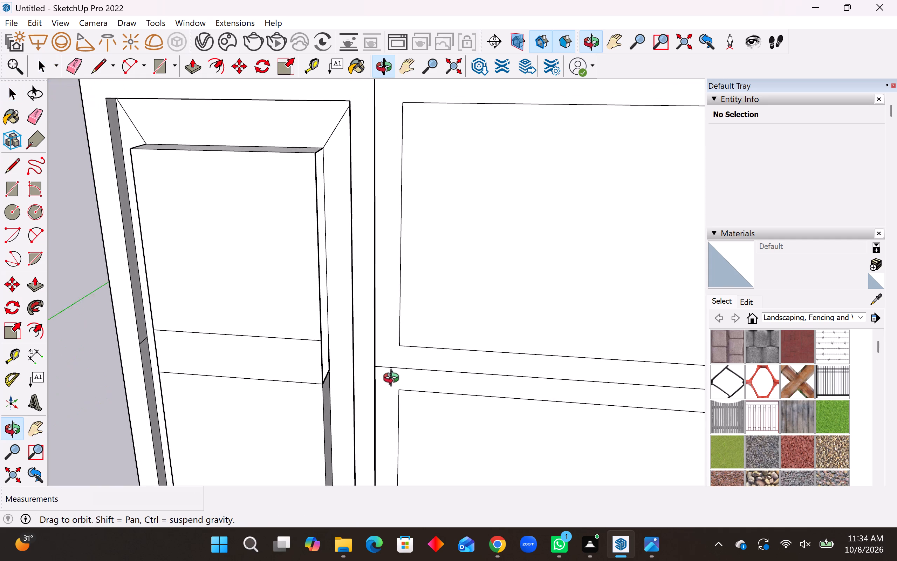
middle_drag(394, 380, 656, 305)
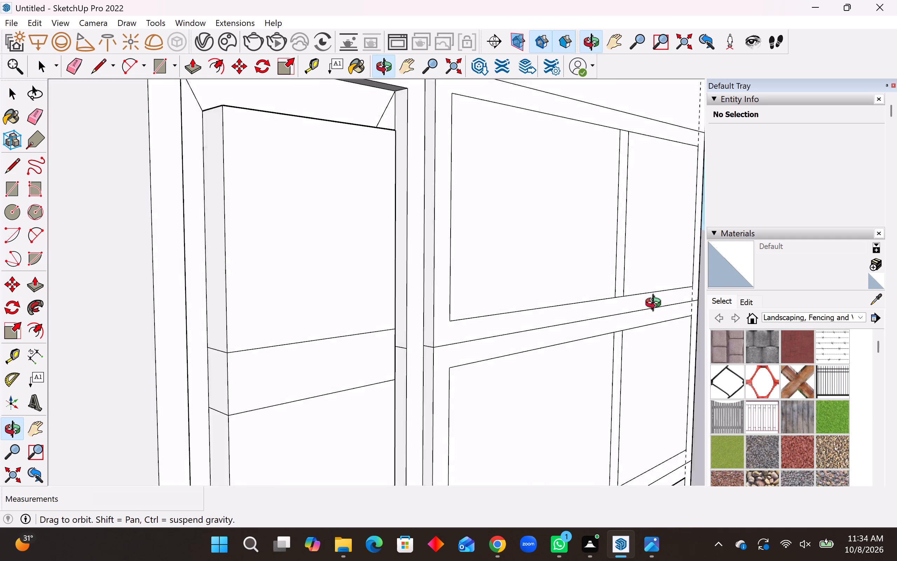
middle_drag(656, 305, 214, 356)
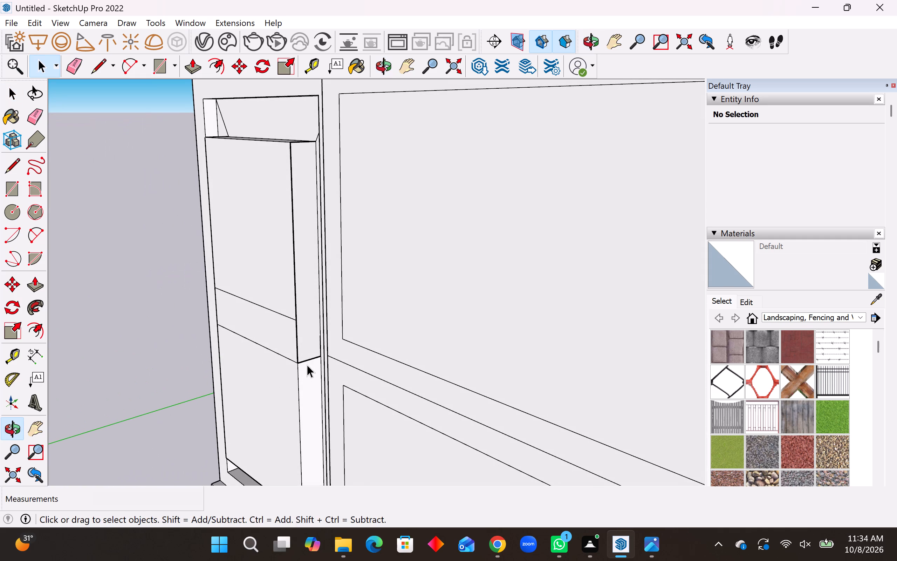
click(296, 347)
click(297, 343)
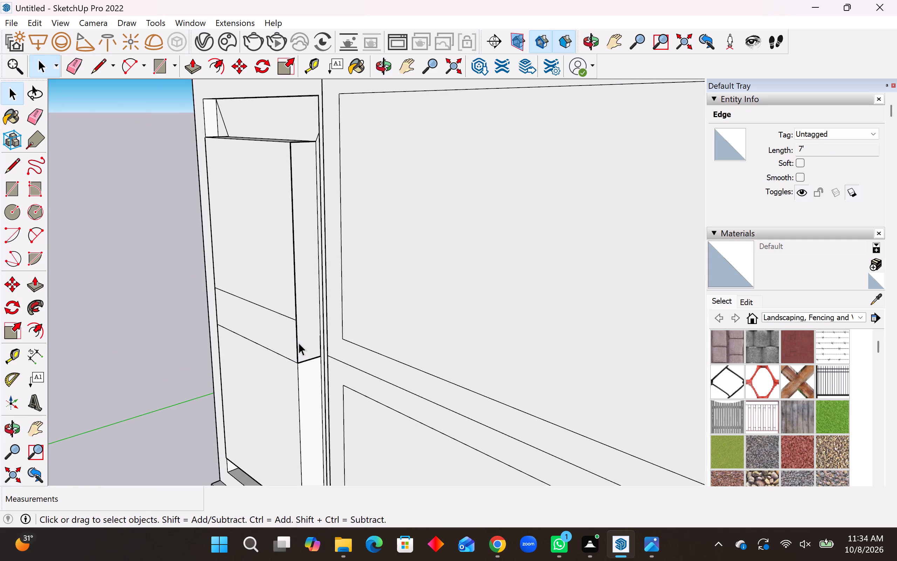
click(295, 269)
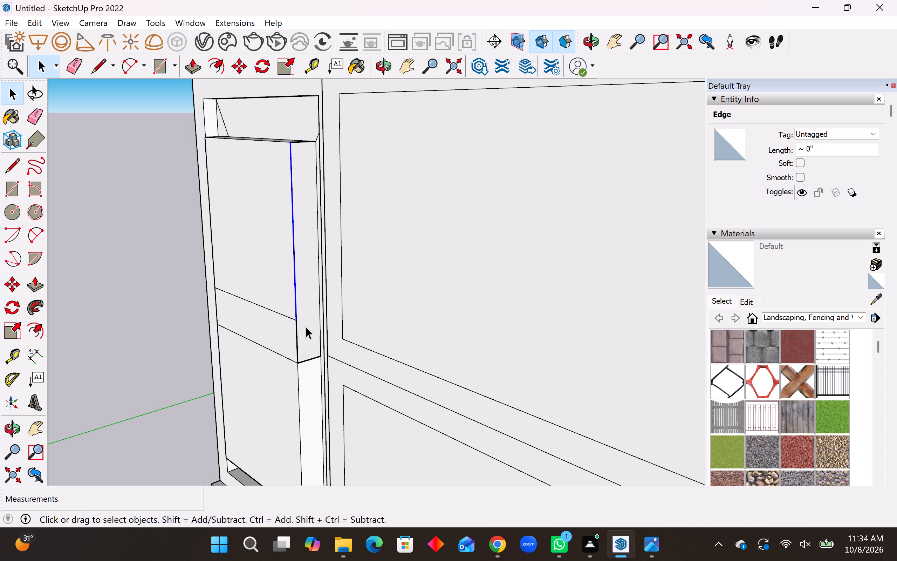
key(Delete)
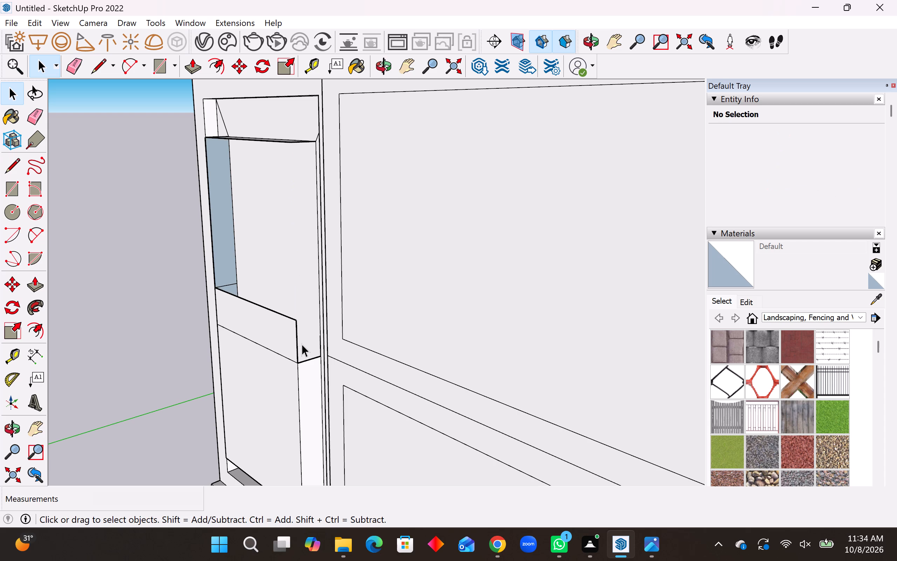
Draw a rectangle about 53' 2 3/8" by 51' 5/16" across the open upper front of the raised panel, above the shelf band.
middle_drag(262, 330, 521, 320)
click(9, 188)
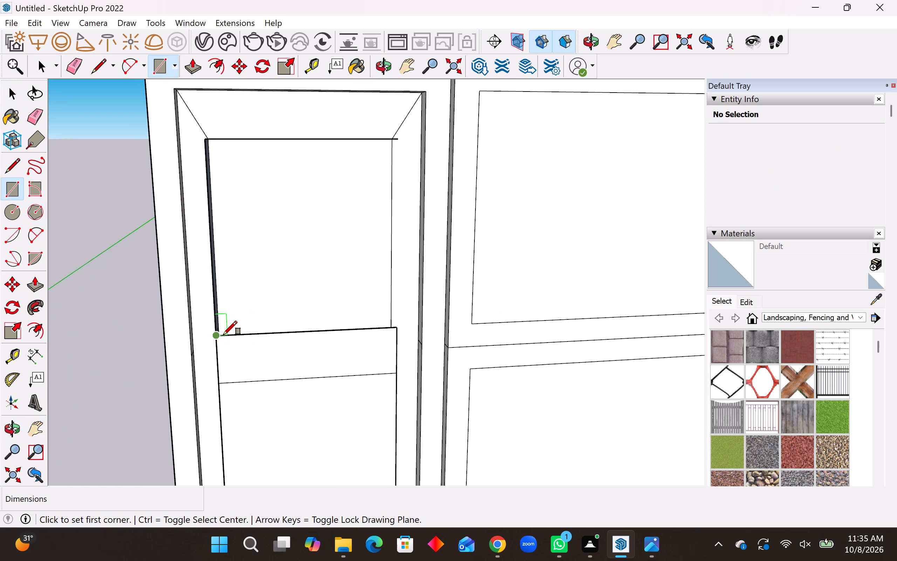
click(220, 335)
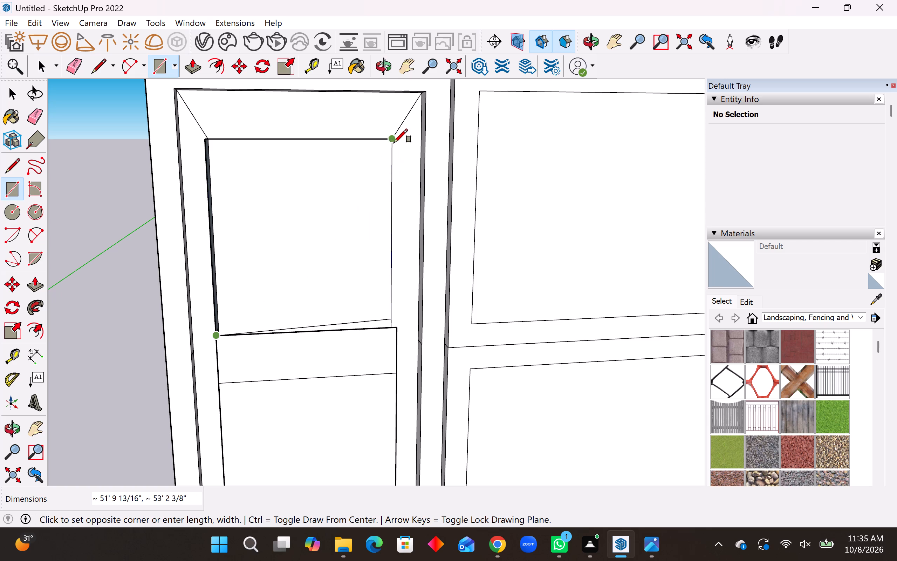
middle_drag(393, 143, 360, 252)
scroll(391, 165, up, 3)
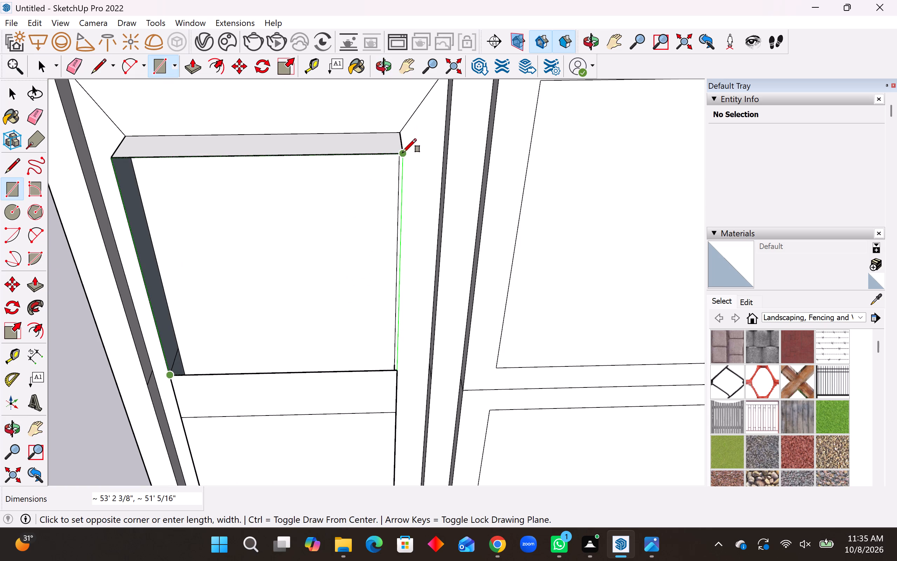
click(403, 153)
Redraw the 9' by about 67' 2 3/8" rectangle over the raised panel's upper right side, from the shelf band's lower corner to the top.
middle_drag(427, 205, 122, 203)
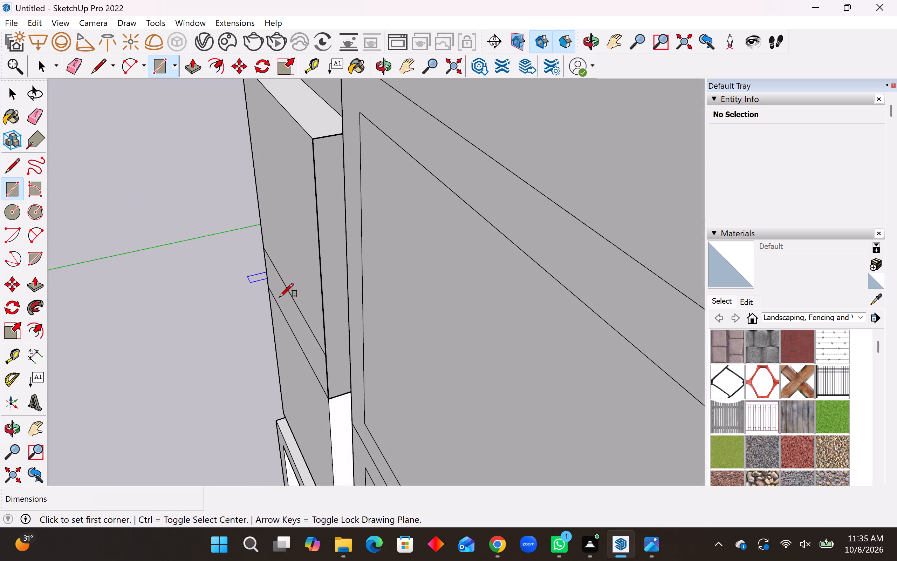
scroll(282, 311, down, 2)
middle_drag(309, 336, 543, 292)
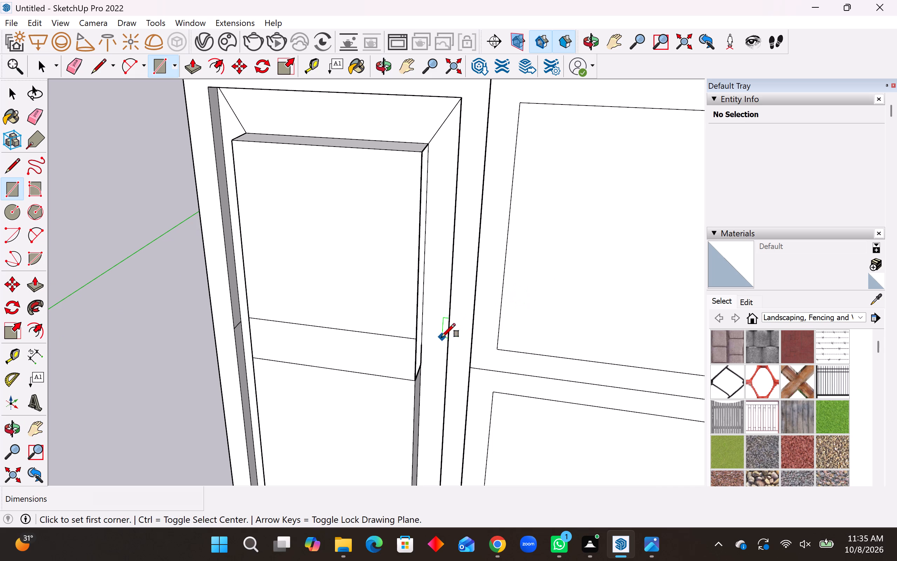
middle_drag(406, 360, 268, 366)
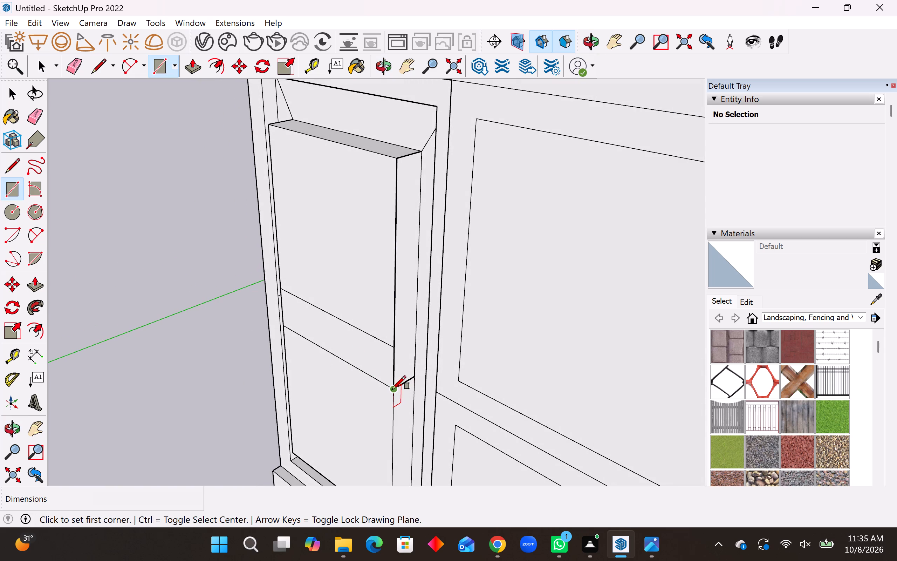
click(392, 390)
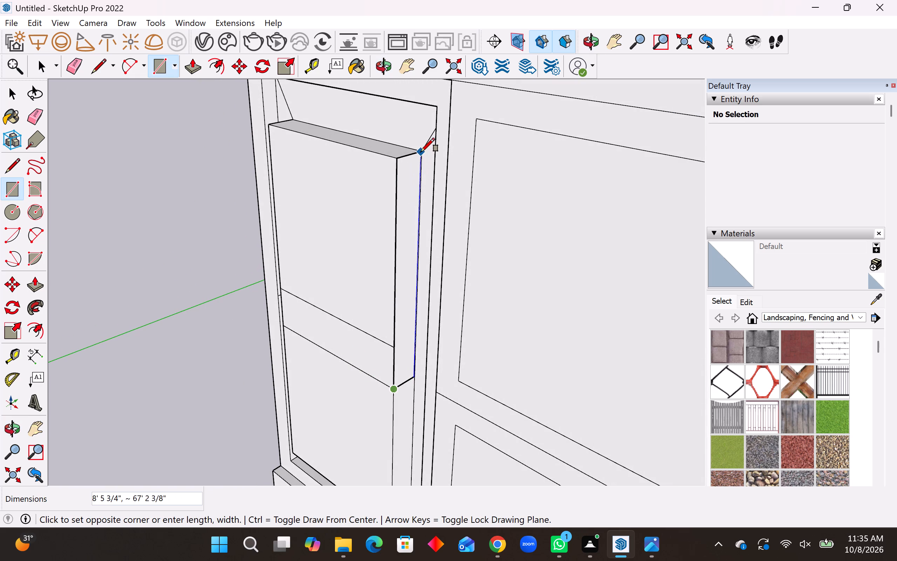
click(423, 150)
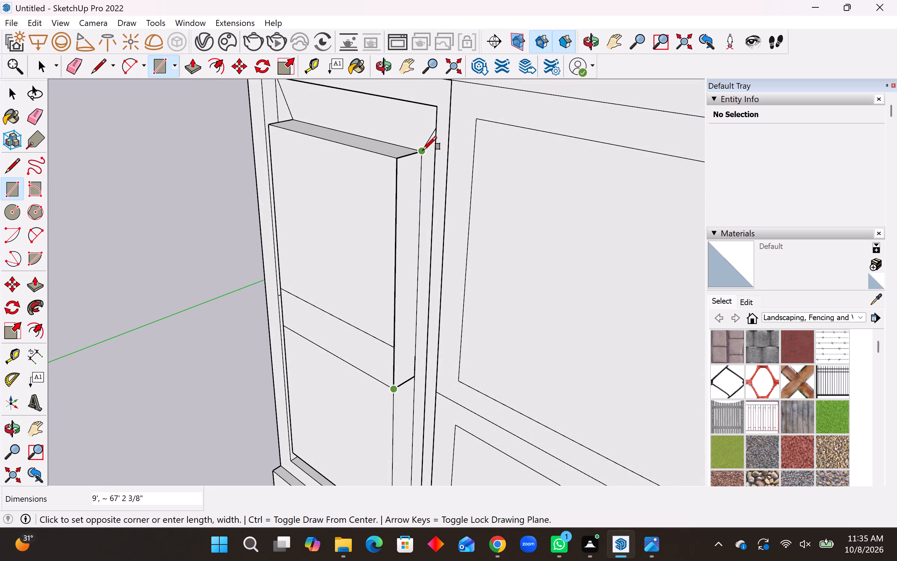
middle_drag(306, 347, 362, 423)
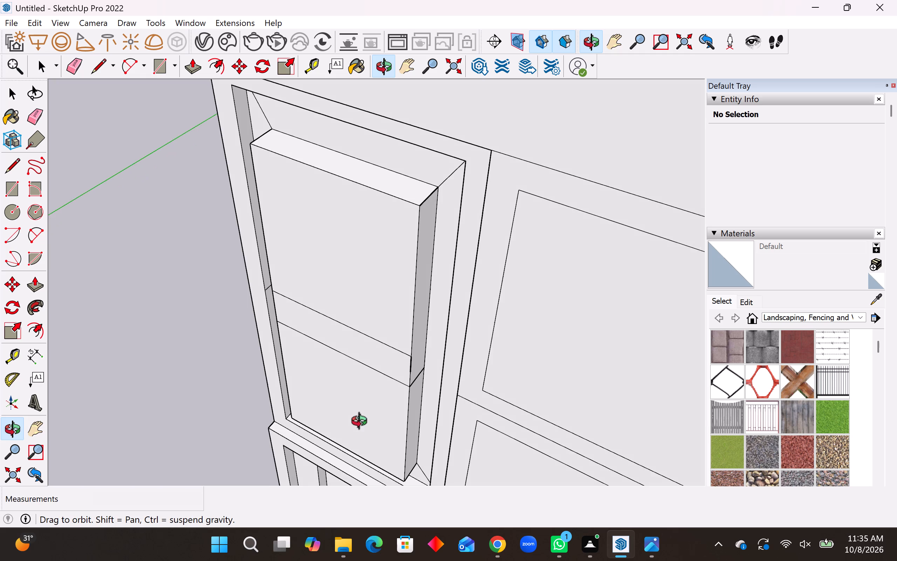
middle_drag(362, 423, 407, 369)
key(space)
Push/Pull the tall compartment's upper panel face above the shelf band inward 9', level with the recessed bevel faces.
scroll(403, 365, down, 4)
middle_drag(406, 344, 512, 277)
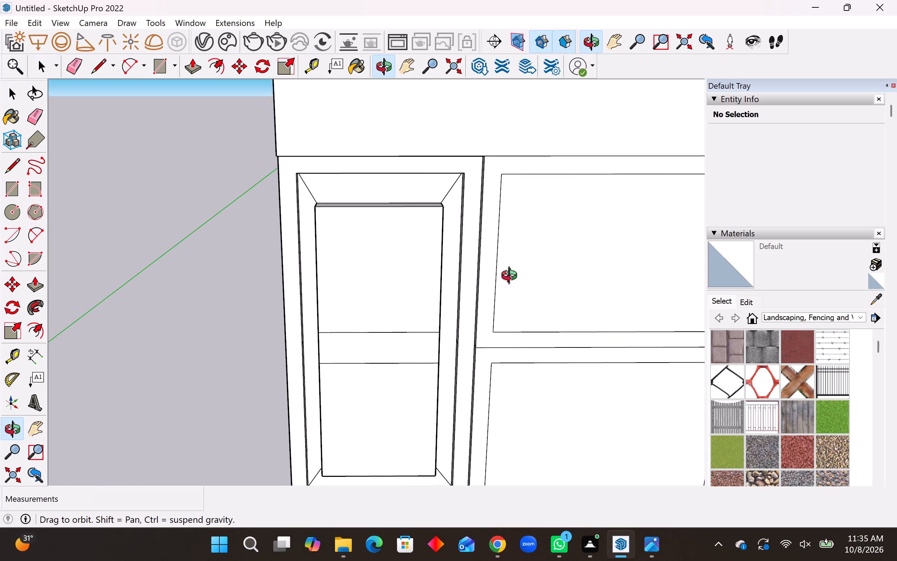
middle_drag(512, 277, 520, 293)
middle_drag(334, 278, 334, 266)
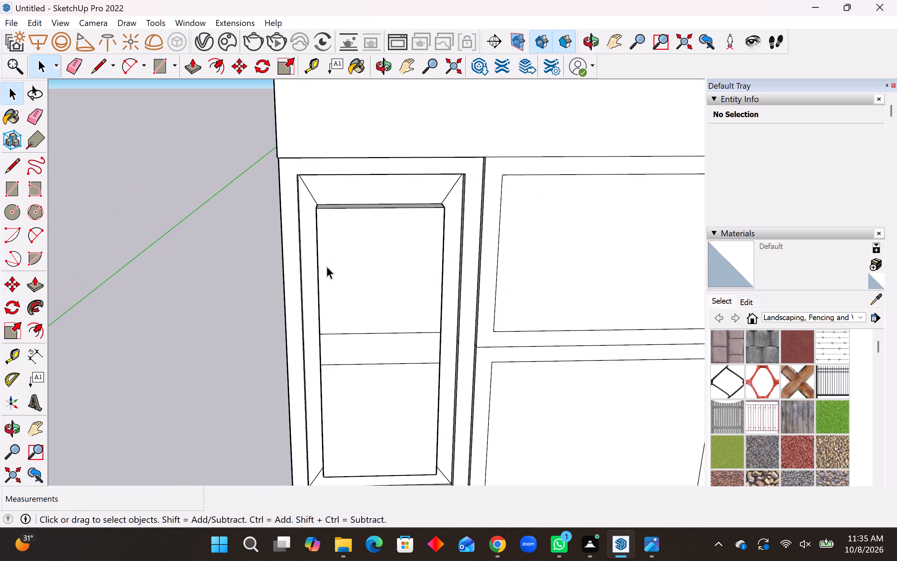
click(34, 288)
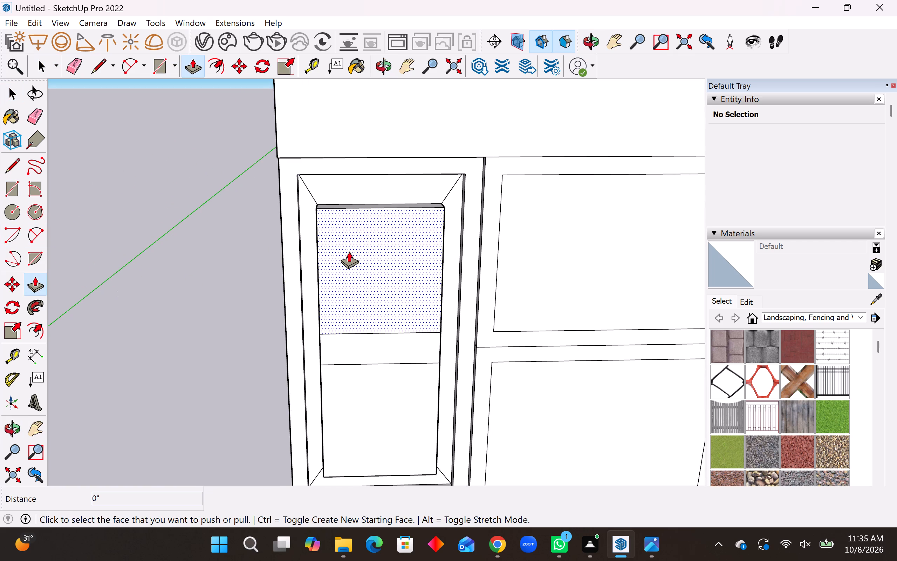
click(349, 251)
click(343, 194)
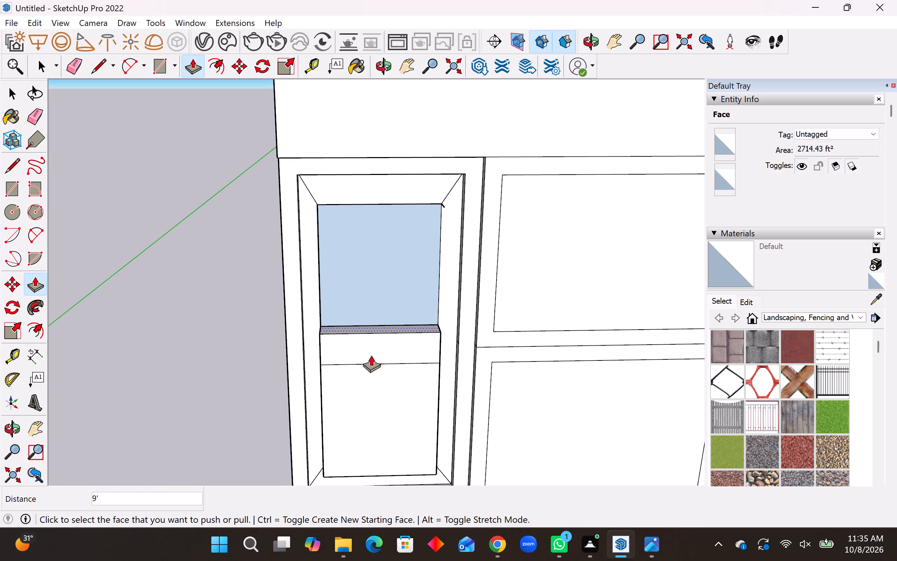
middle_drag(366, 316, 537, 157)
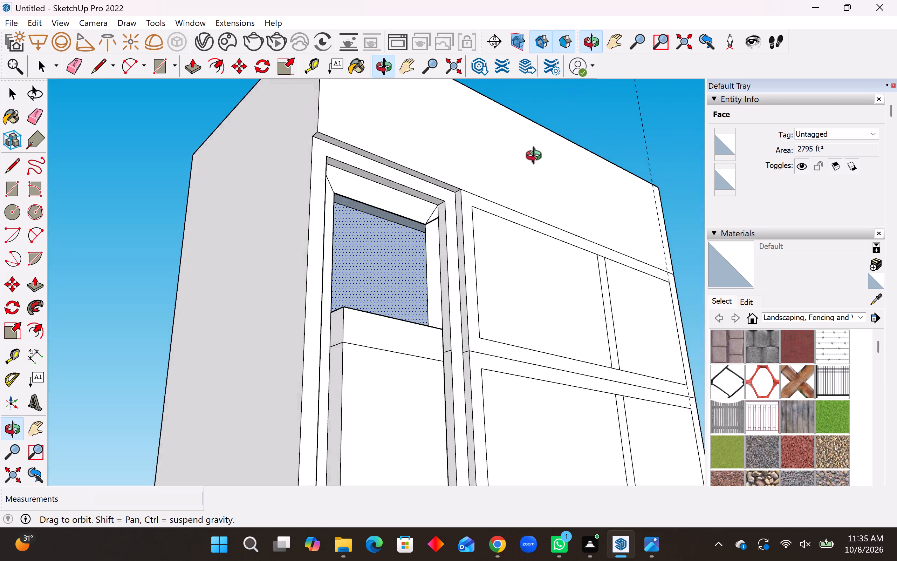
Undo the tall compartment's recent frame, bevel and upper-panel edits, back to where only its upper left bevel face is recessed.
middle_drag(537, 157, 224, 305)
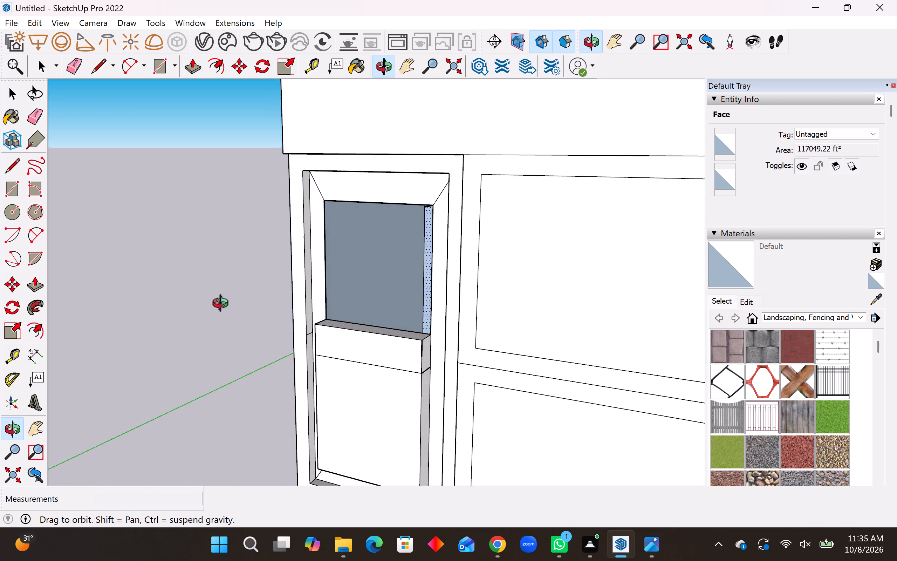
middle_drag(224, 305, 217, 320)
middle_drag(347, 289, 460, 348)
scroll(393, 326, down, 5)
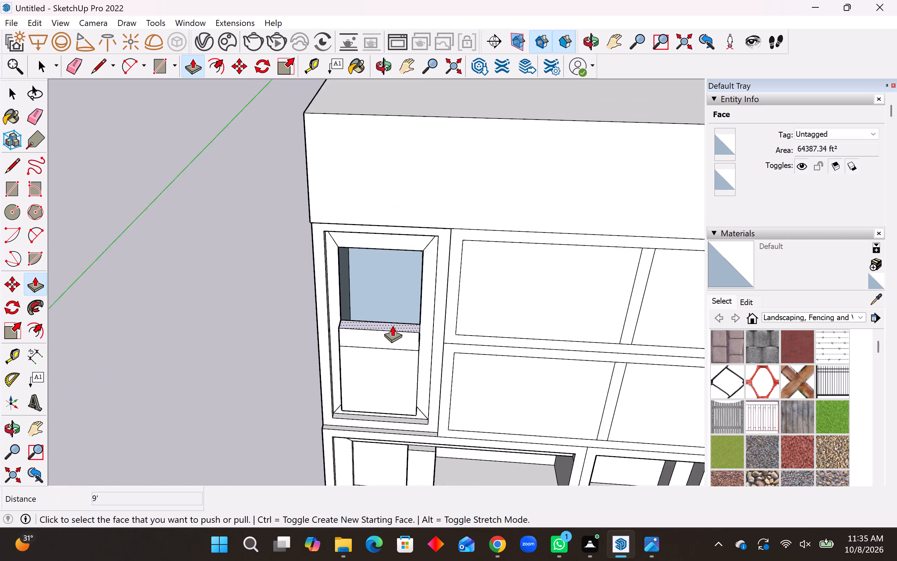
scroll(392, 325, down, 1)
middle_drag(392, 325, 386, 188)
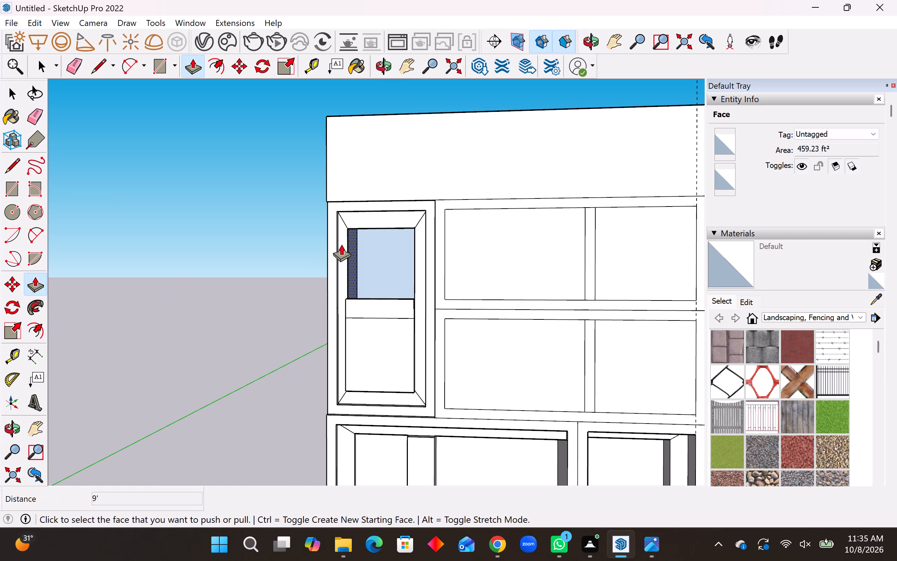
key(ctrl+z)
key(ctrl+z)
key(ctrl+z)
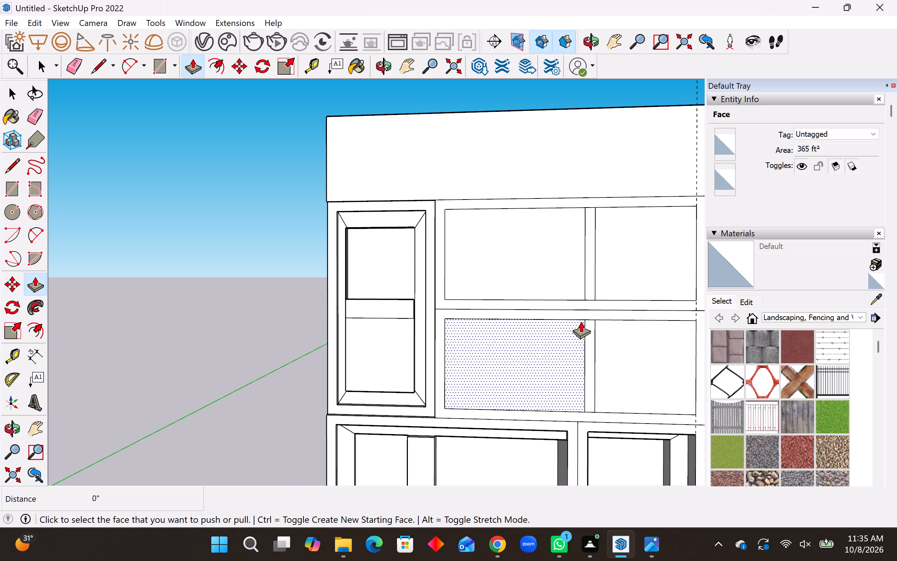
key(ctrl+z)
key(ctrl+z)
key(ctrl+z)
key(ctrl+z)
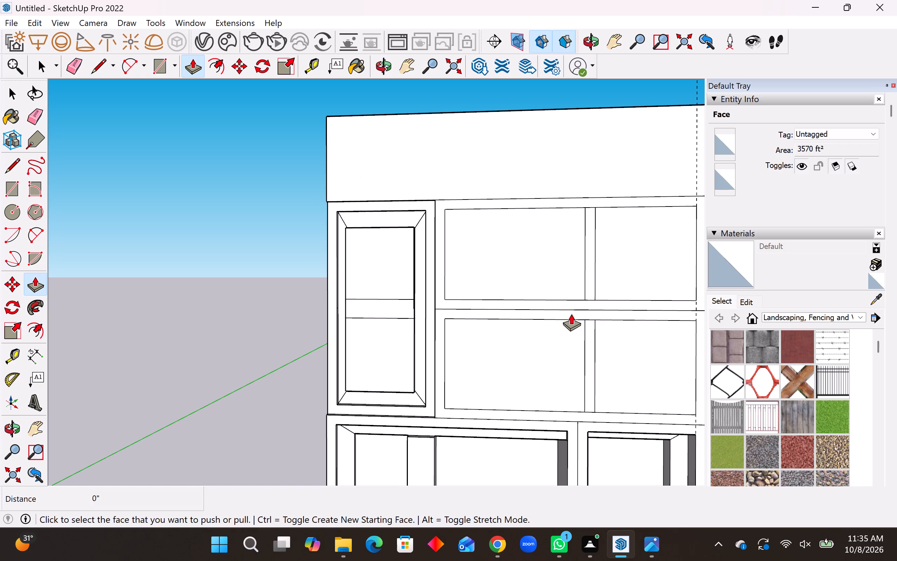
key(ctrl+z)
key(ctrl+z)
key(ctrl+z)
key(ctrl+z)
key(ctrl+z)
key(ctrl+z)
key(ctrl+z)
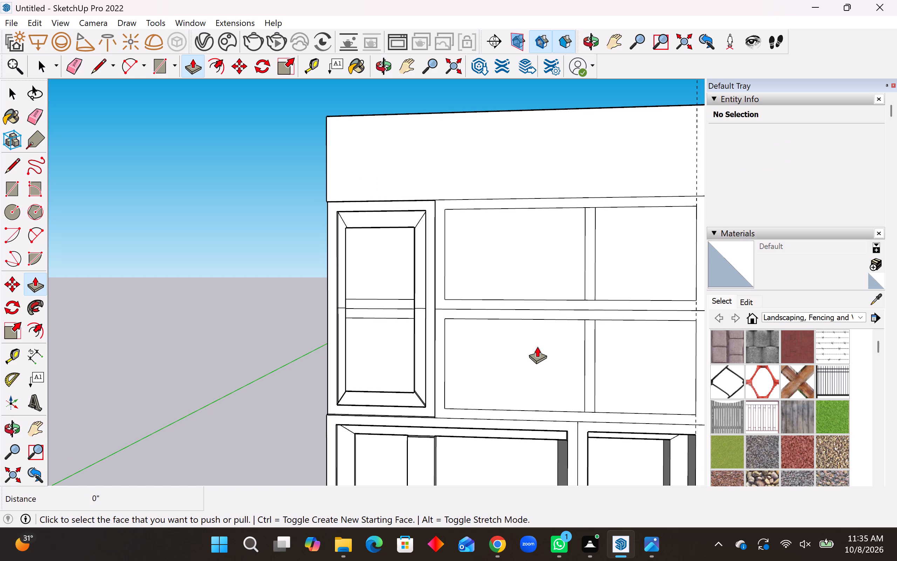
key(ctrl+z)
key(ctrl+z)
key(ctrl+z)
key(ctrl+z)
key(ctrl+z)
key(ctrl+z)
key(ctrl+z)
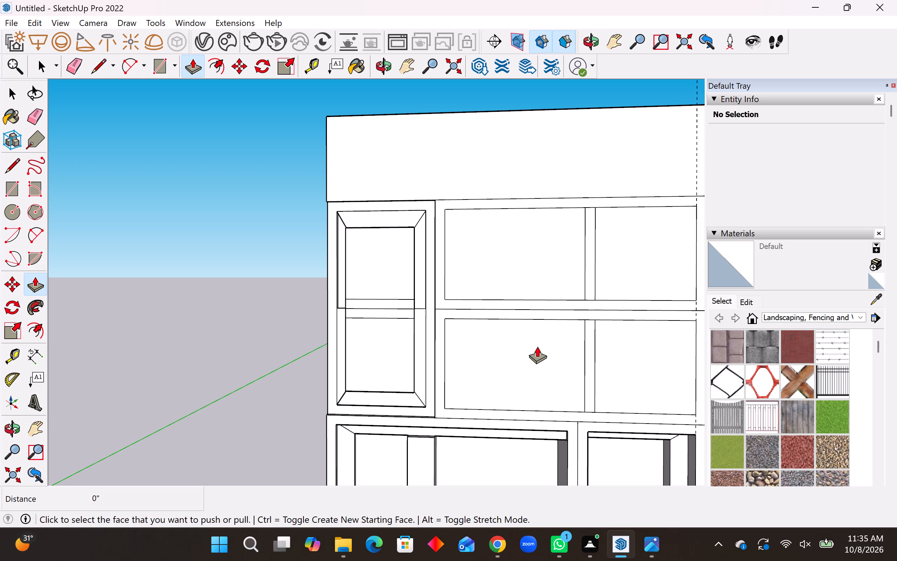
key(ctrl+z)
key(ctrl+z)
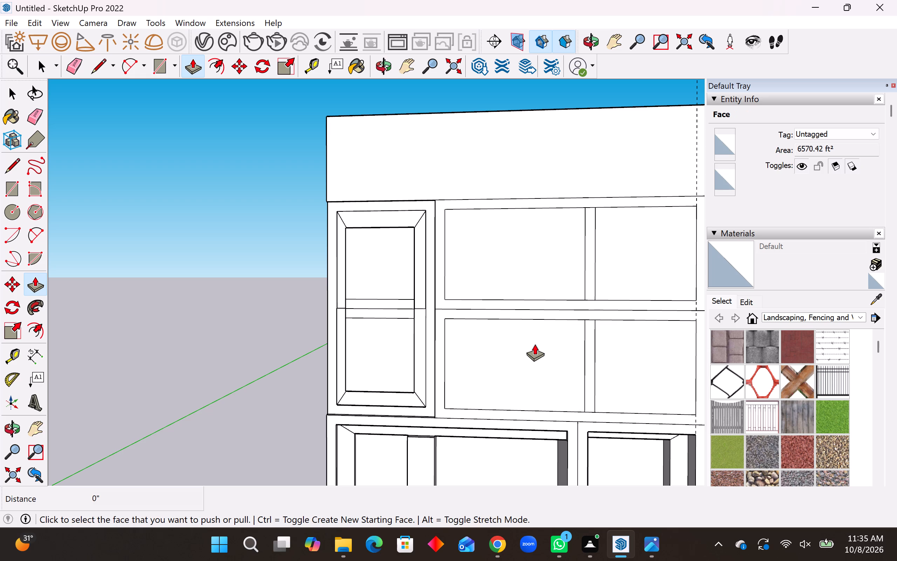
key(ctrl+z)
key(ctrl+z)
key(ctrl+z)
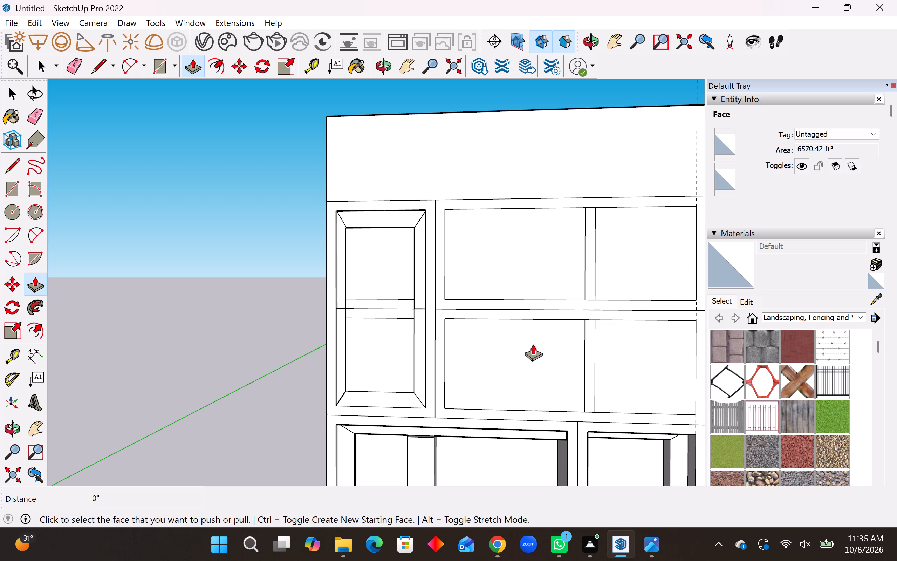
key(ctrl+z)
key(ctrl+z)
key(ctrl+z)
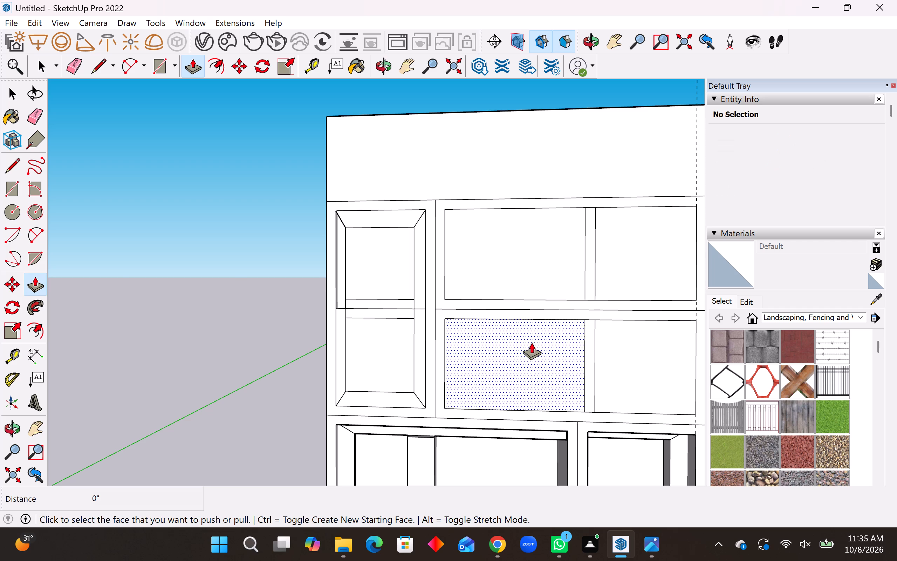
Push/Pull the tall compartment's top, upper right, lower right and lower left bevel faces inward 5', level with the recessed upper left one.
middle_drag(383, 303, 518, 325)
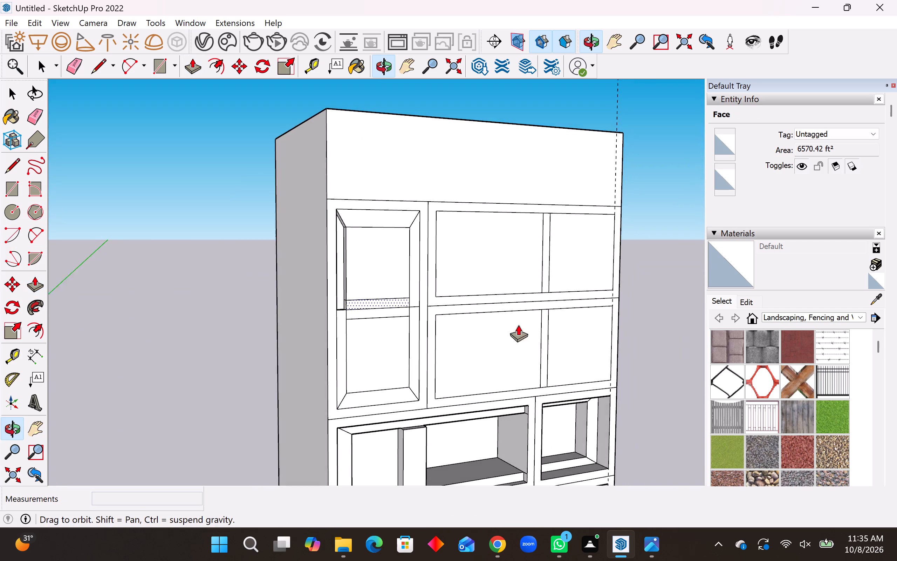
middle_drag(518, 325, 518, 321)
scroll(382, 279, up, 4)
click(340, 177)
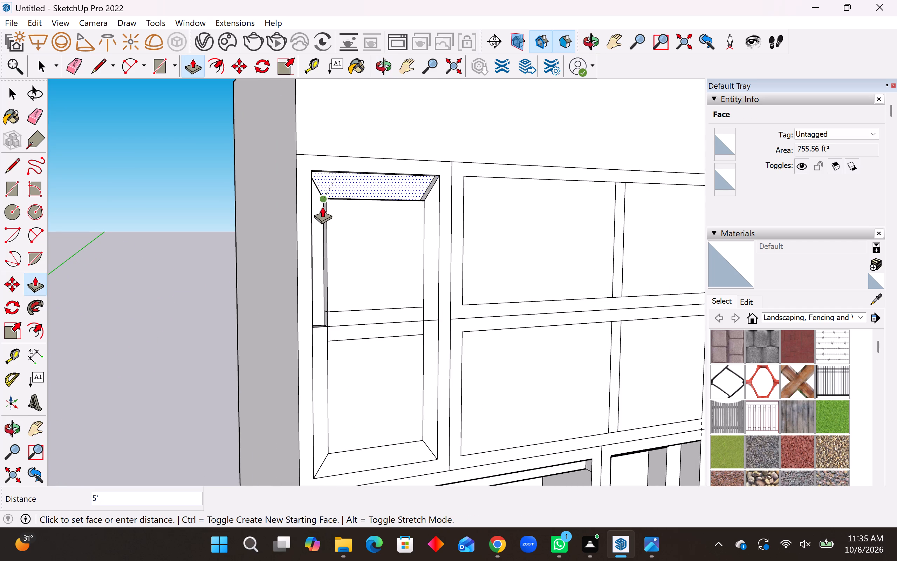
click(320, 209)
middle_drag(428, 210, 353, 271)
click(414, 212)
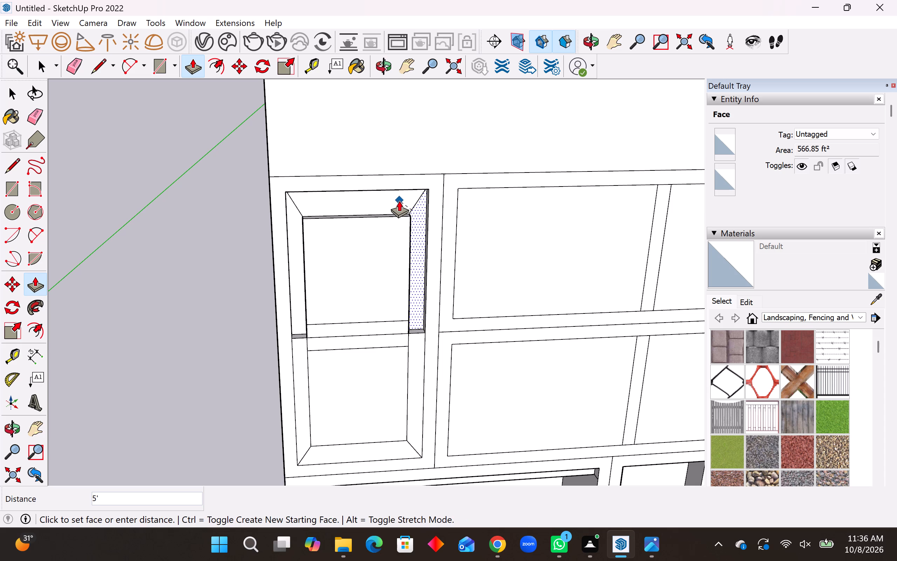
click(399, 201)
click(415, 349)
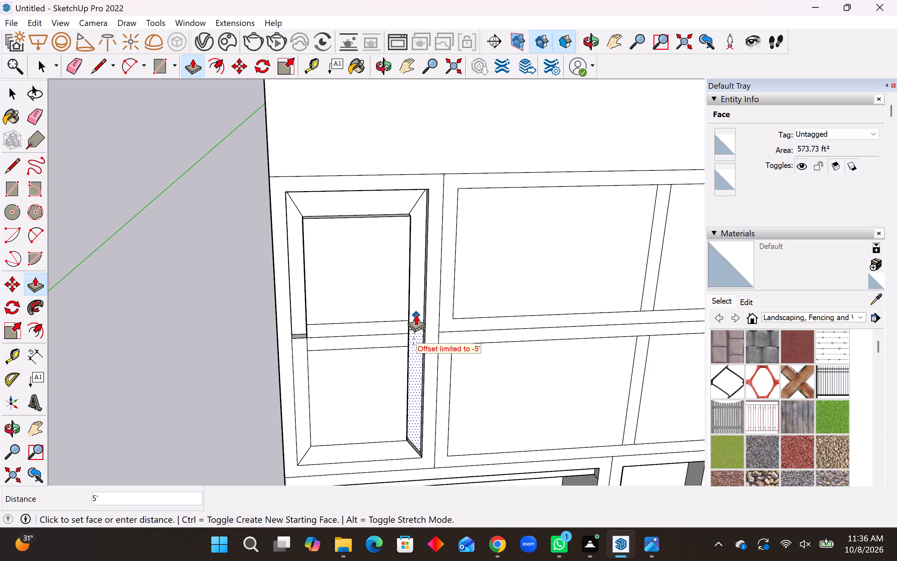
click(416, 315)
click(303, 373)
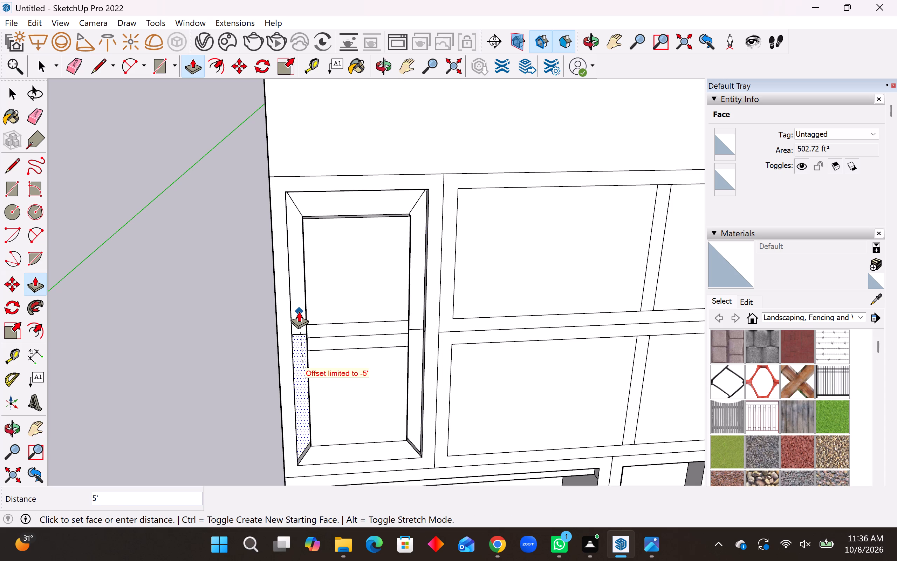
click(299, 311)
Push/Pull the upper left bevel face inward another 5' and bring the lower left bevel face level with it.
middle_drag(322, 361, 295, 424)
click(295, 269)
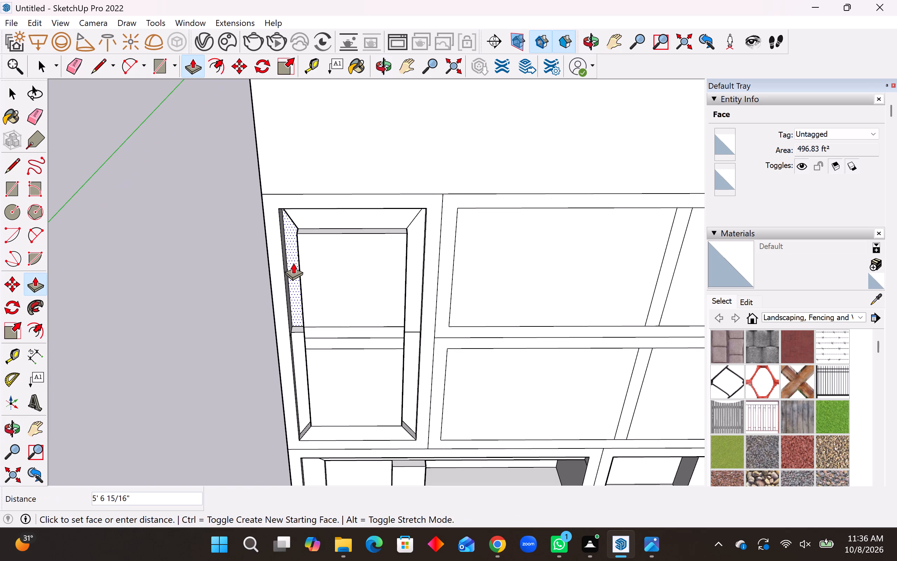
text(5')
key(Return)
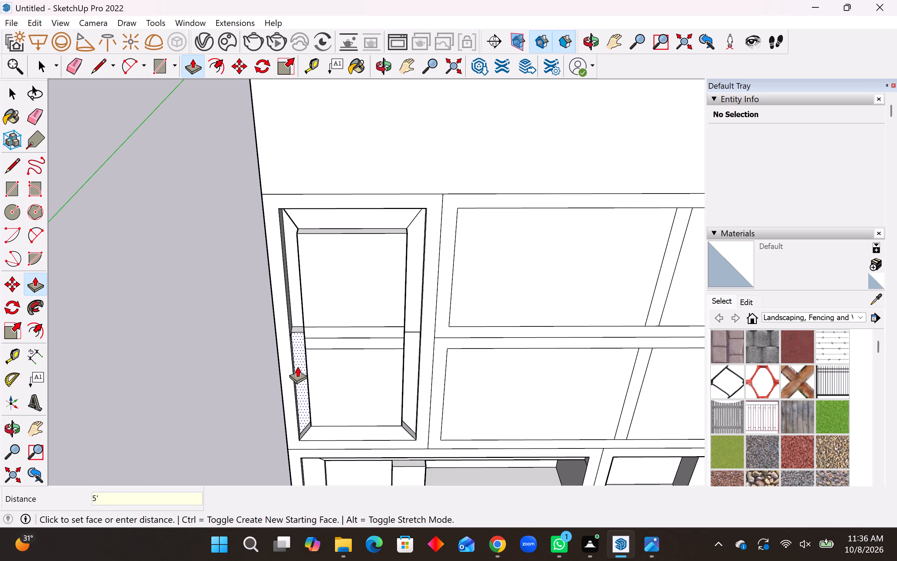
click(297, 366)
click(294, 311)
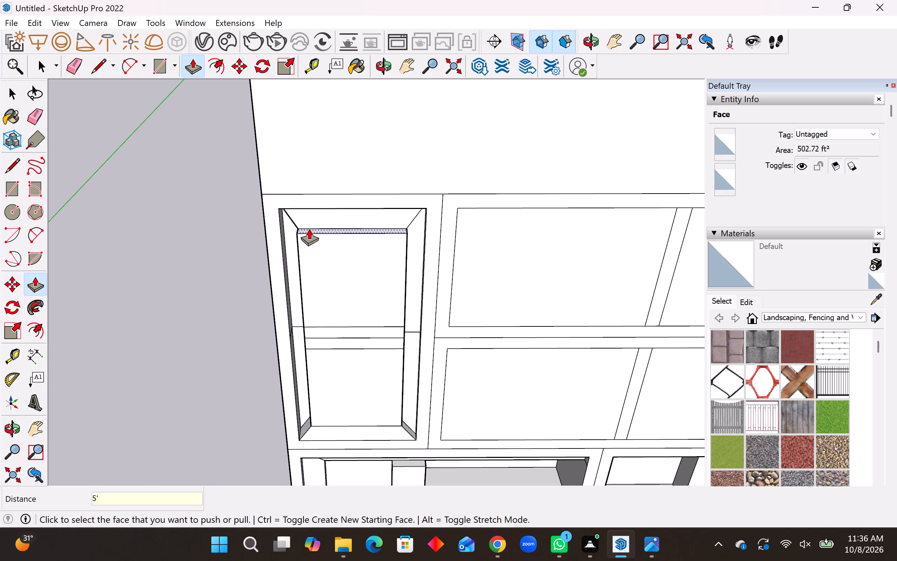
Push/Pull the top and both right bevel faces inward another 5' and the bottom bevel face 10', matching the left bevels.
click(307, 212)
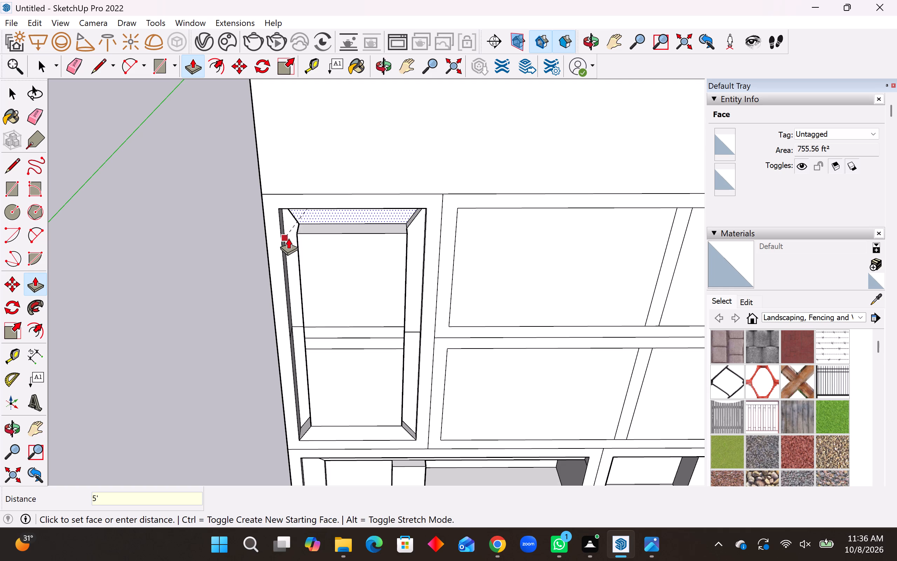
click(288, 238)
click(414, 228)
click(402, 218)
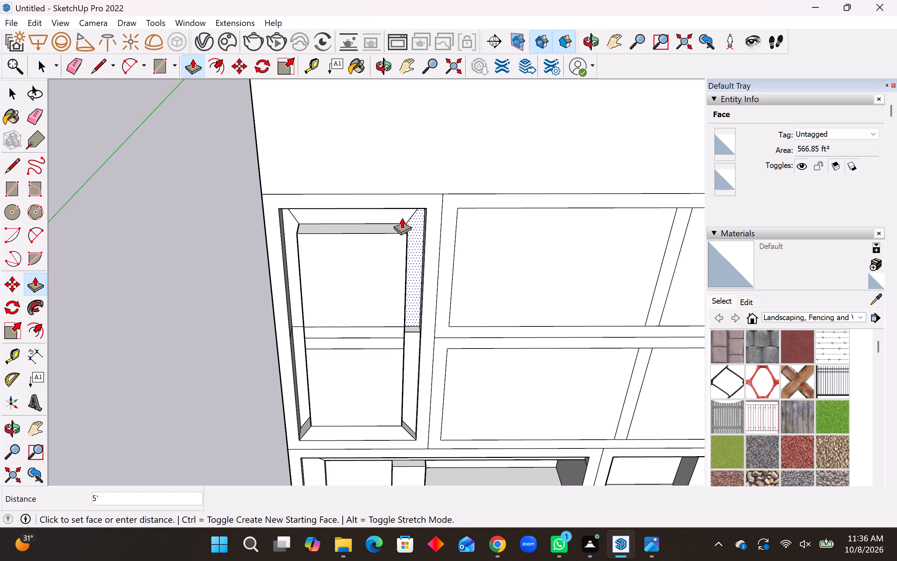
click(411, 357)
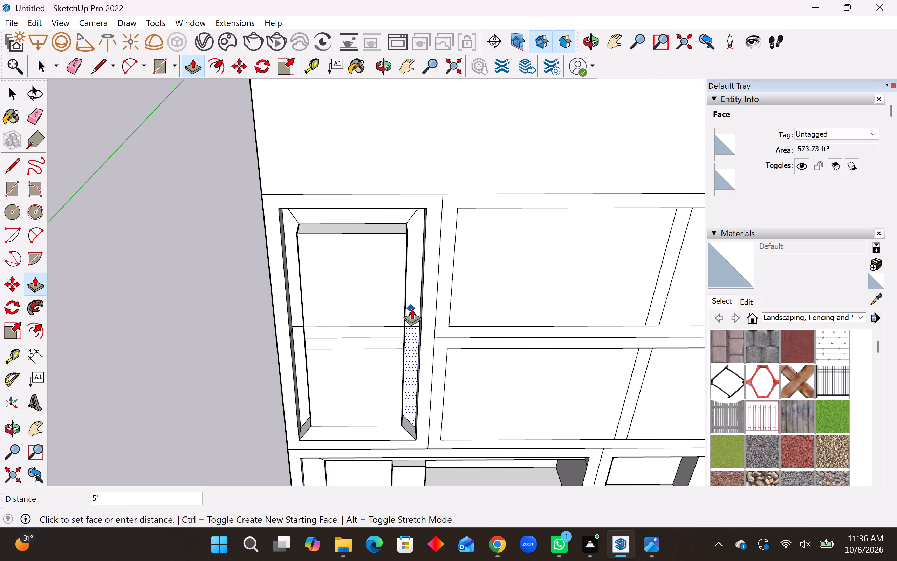
click(412, 303)
click(397, 427)
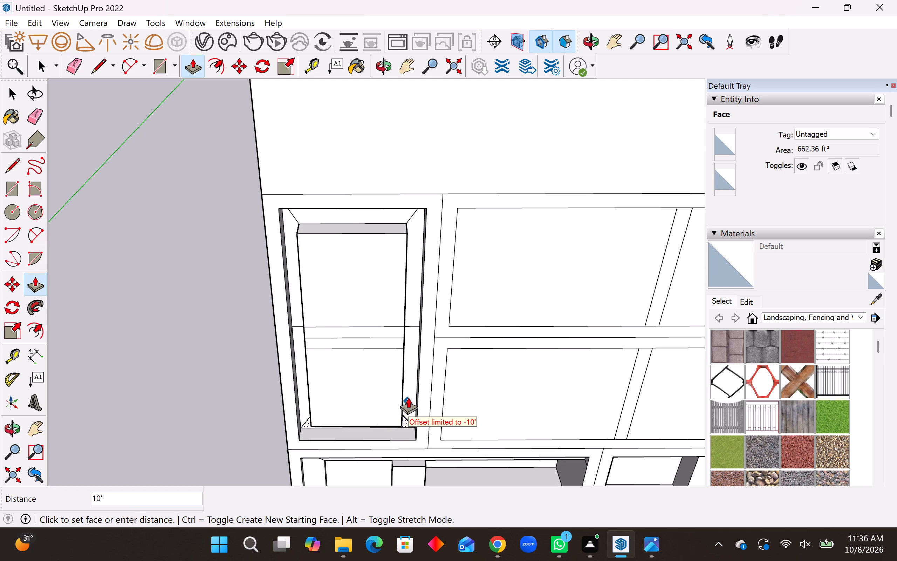
click(409, 396)
Push/Pull the tall compartment's outer frame face inward 5'.
middle_drag(327, 420, 337, 361)
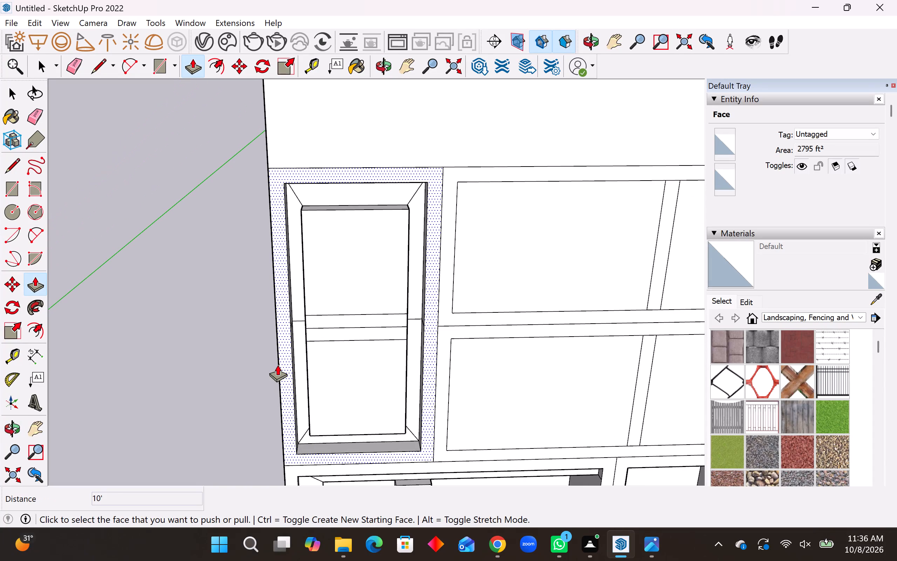
click(281, 364)
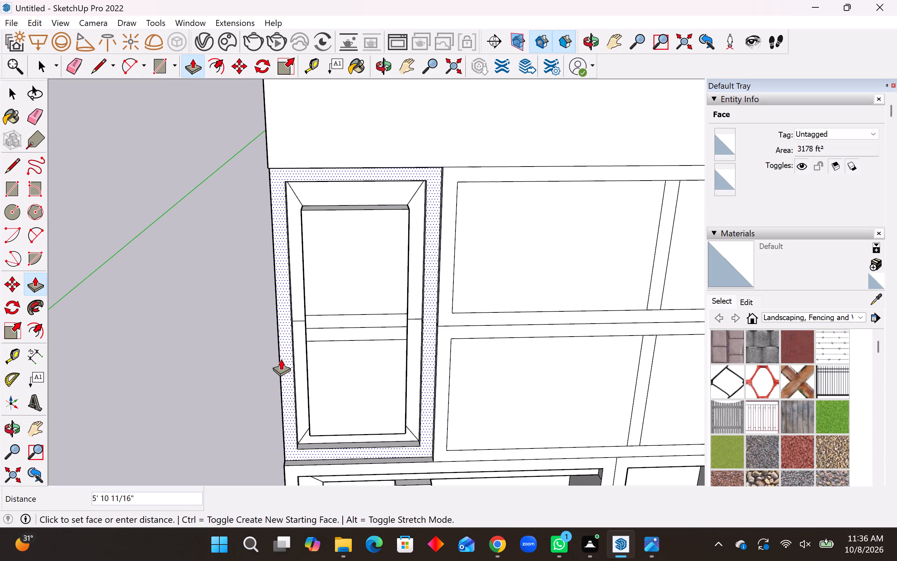
text(5')
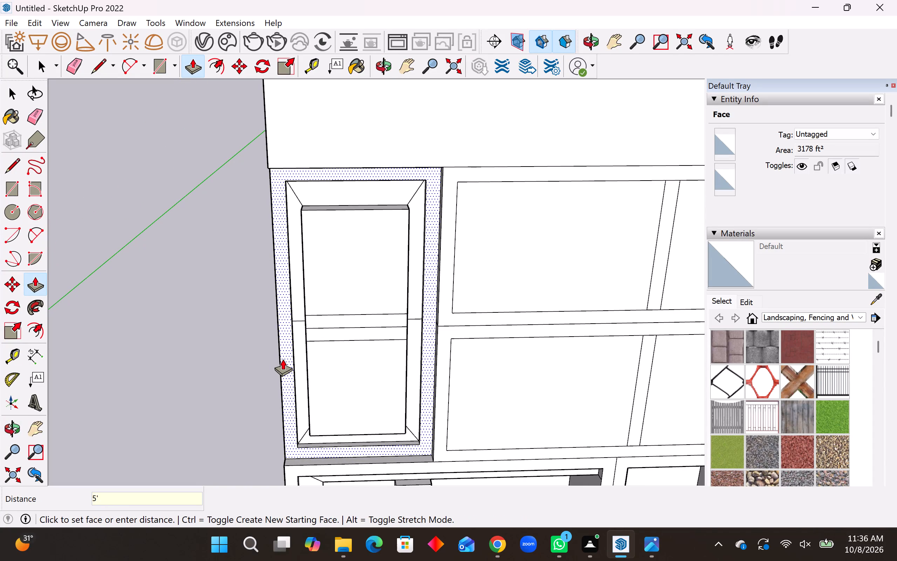
key(Return)
Push/Pull the tall compartment's upper panel face above the shelf band inward 10', level with the bevel faces.
middle_drag(373, 364, 362, 309)
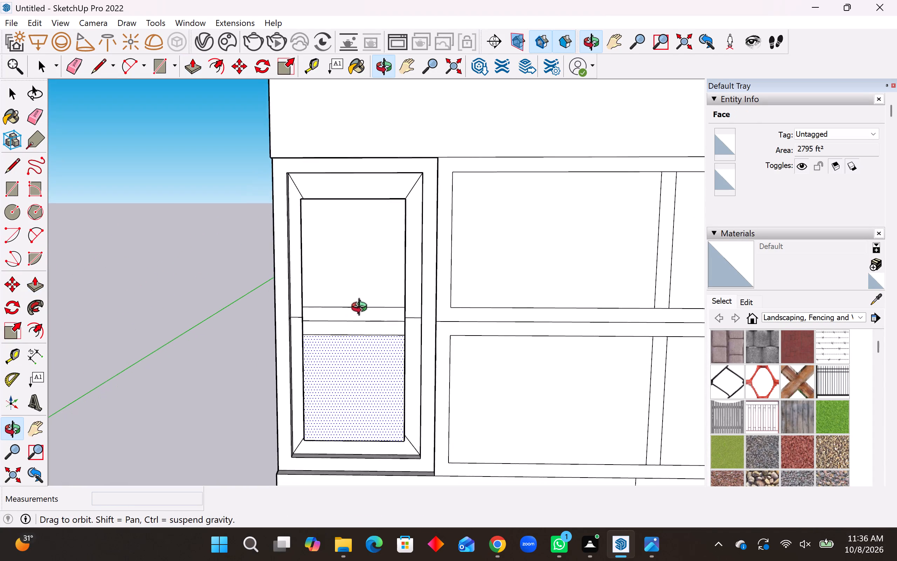
middle_drag(362, 309, 364, 309)
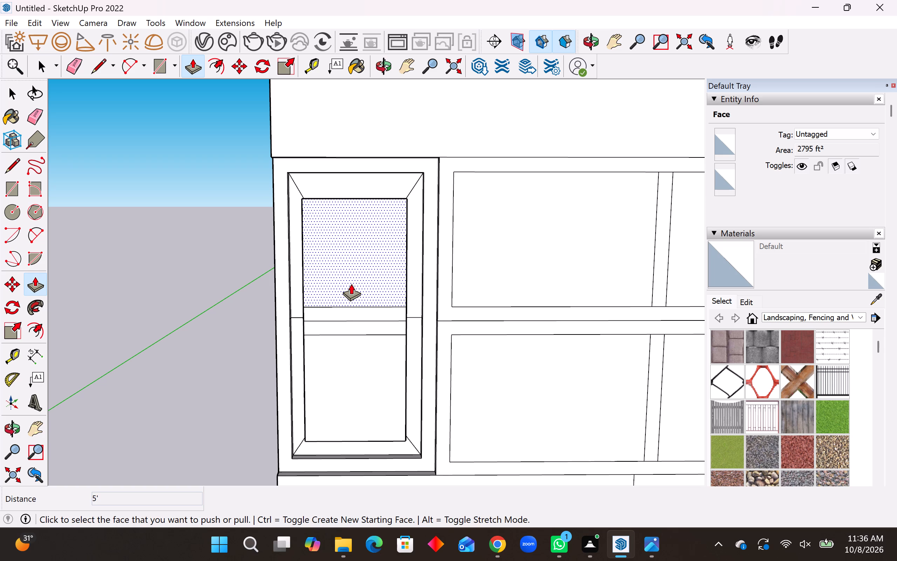
click(351, 284)
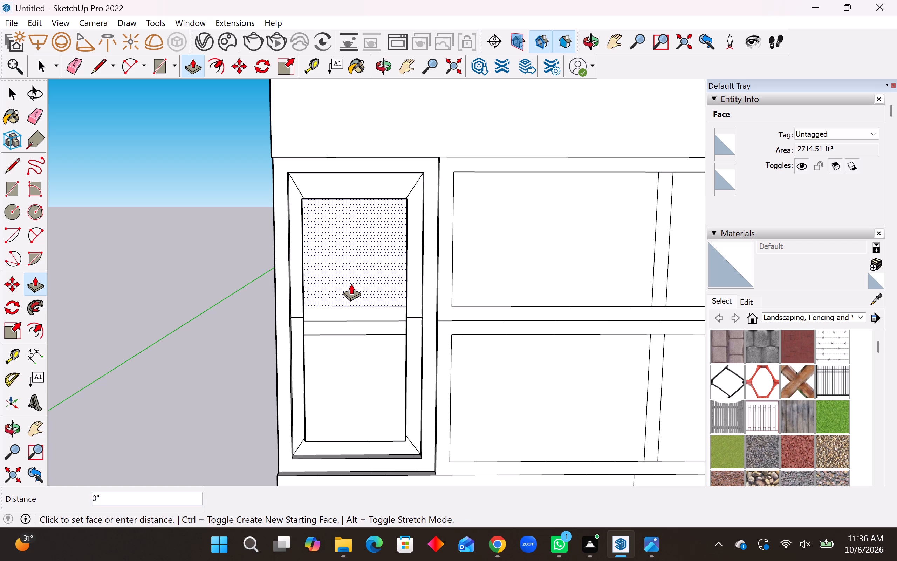
click(343, 268)
Push/Pull the tall compartment's upper panel face inward another 3'.
middle_drag(343, 268, 352, 268)
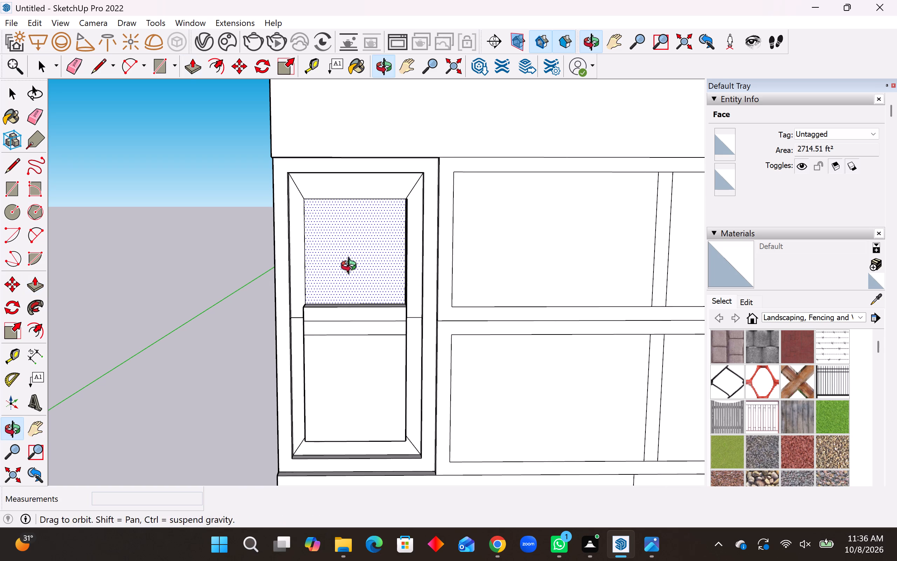
middle_drag(352, 268, 375, 267)
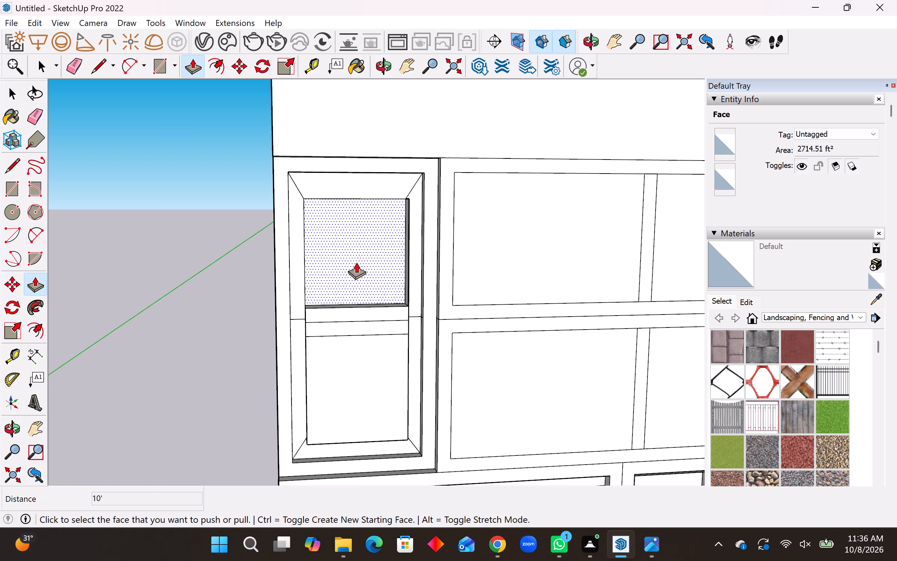
middle_drag(361, 257, 191, 272)
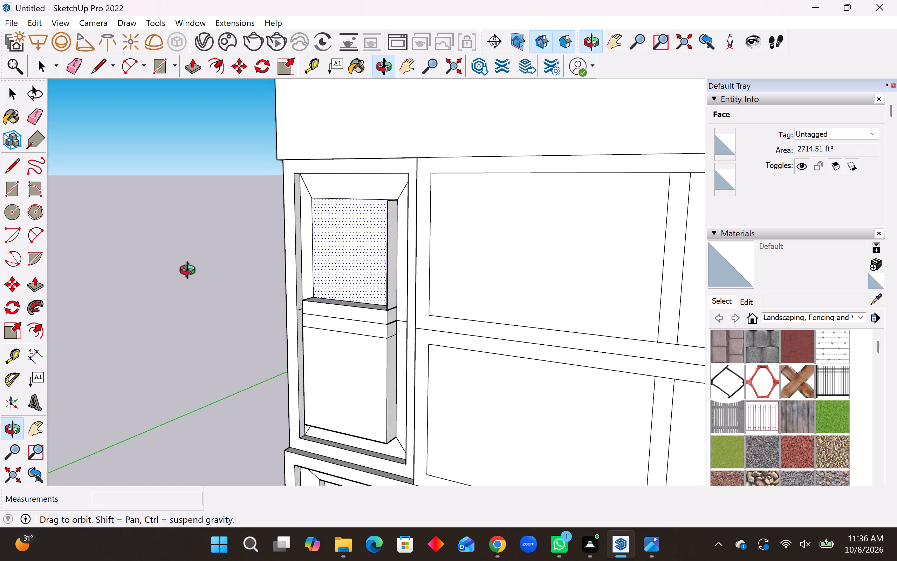
middle_drag(191, 272, 163, 279)
middle_drag(362, 271, 603, 276)
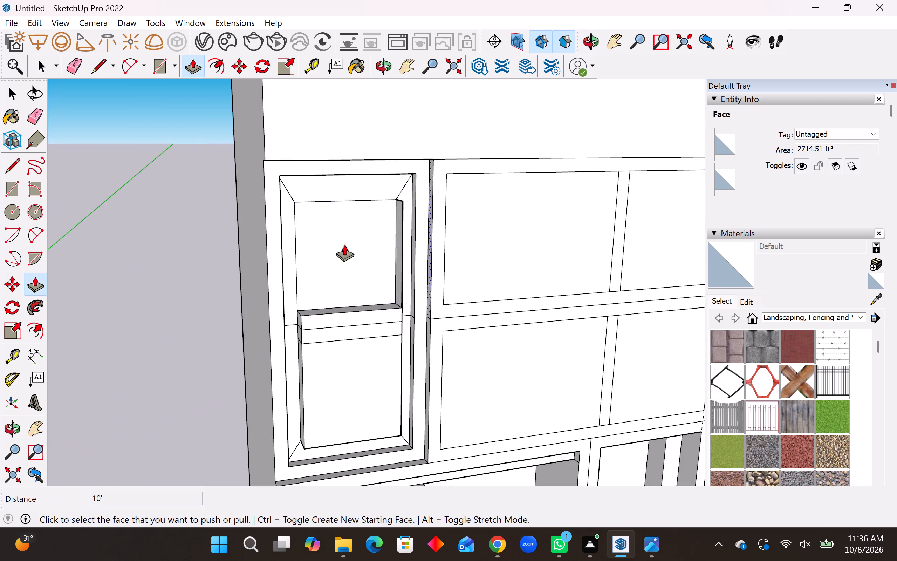
click(342, 240)
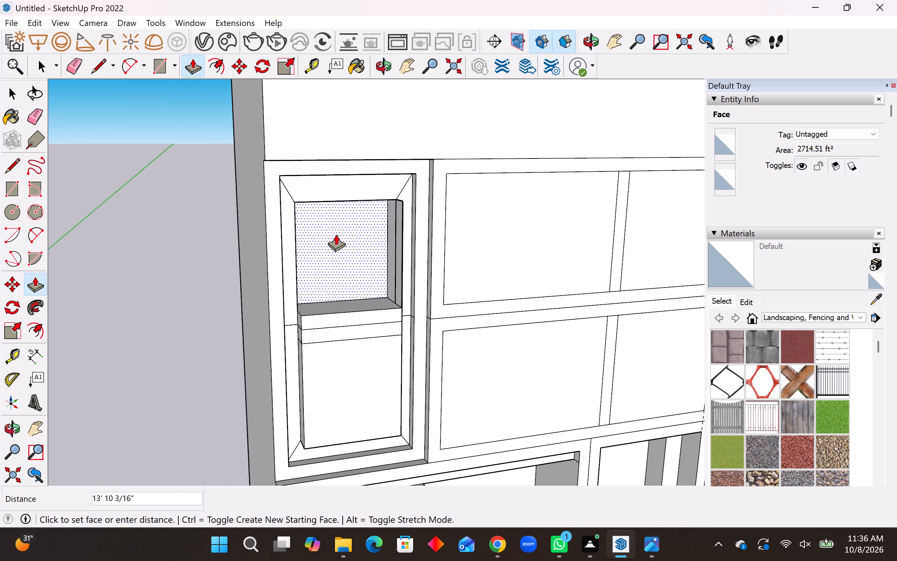
middle_drag(336, 234, 324, 234)
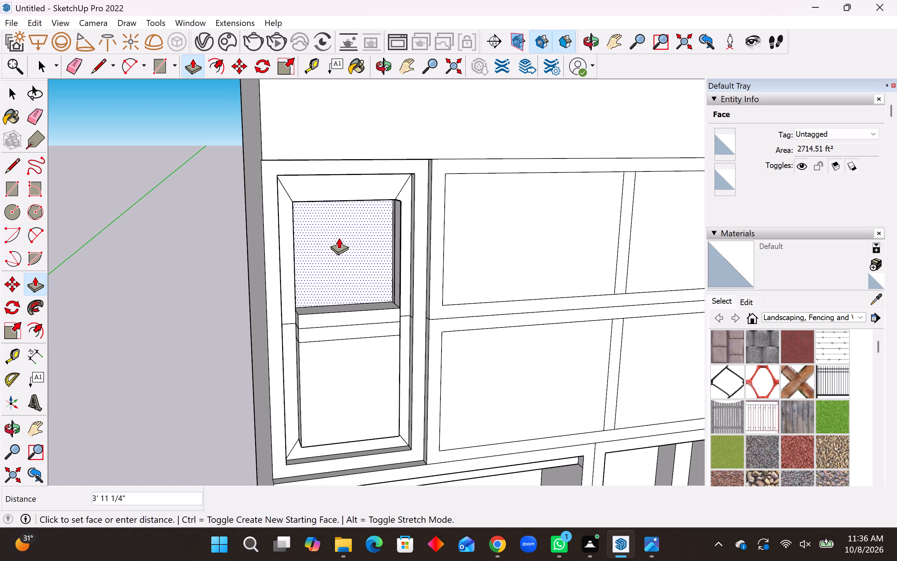
key(3)
key(apostrophe)
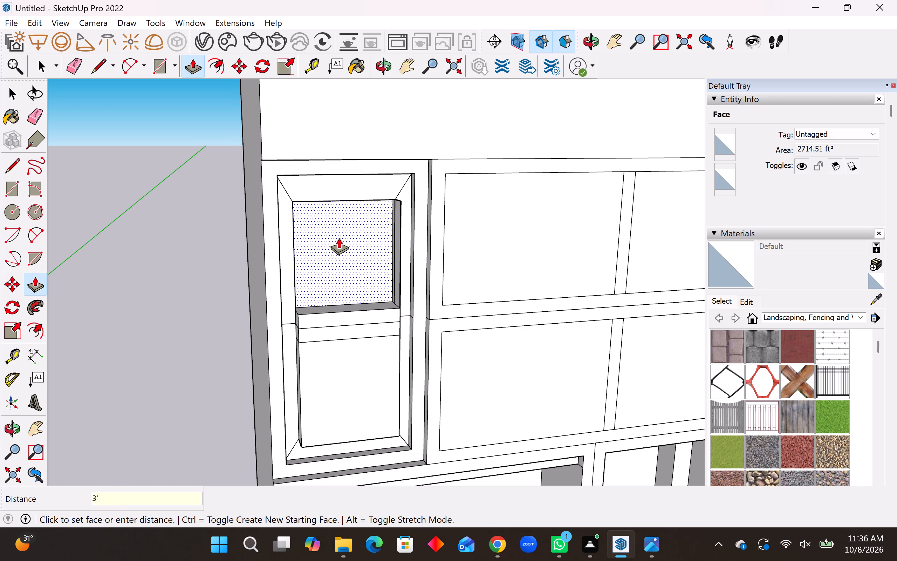
key(Return)
Push/Pull the lower panel face below the shelf band inward 10', and again until level with the recessed upper panel.
click(355, 351)
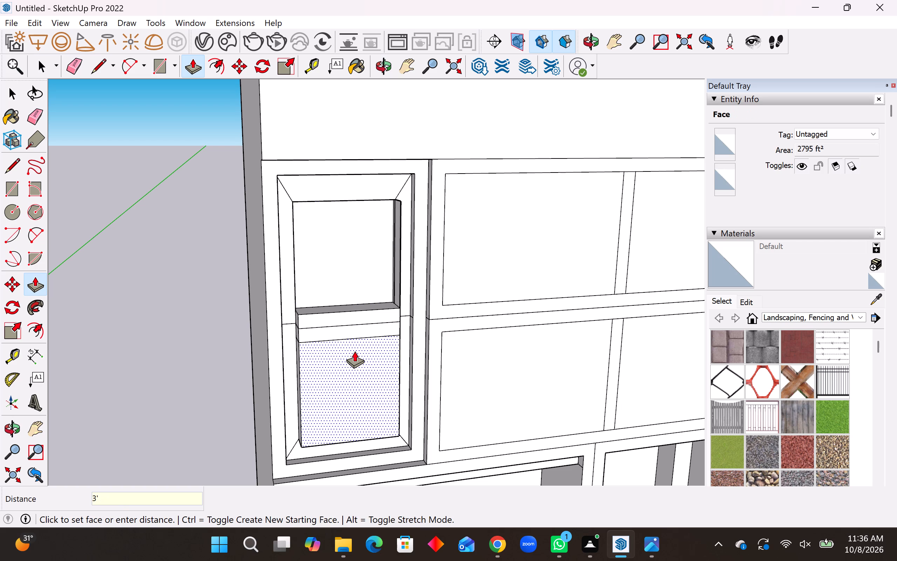
click(326, 288)
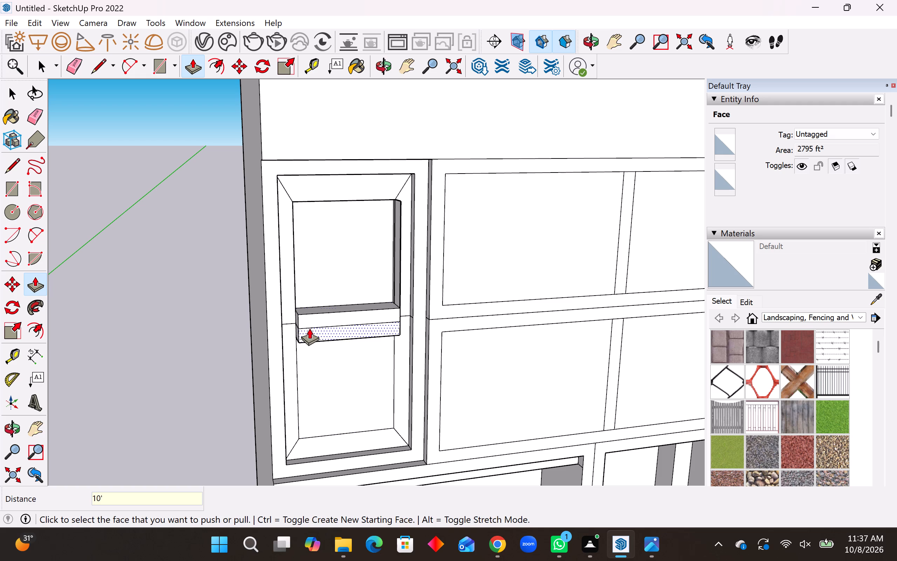
middle_drag(326, 335, 217, 320)
click(314, 369)
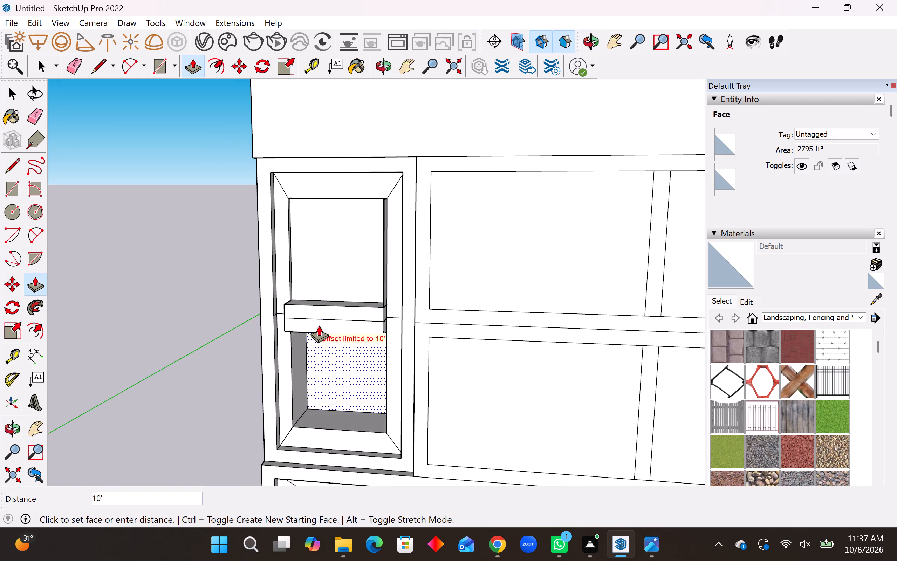
click(328, 276)
Push/Pull both strips of the middle shelf band inward 10', level with the surrounding bevel faces.
click(313, 307)
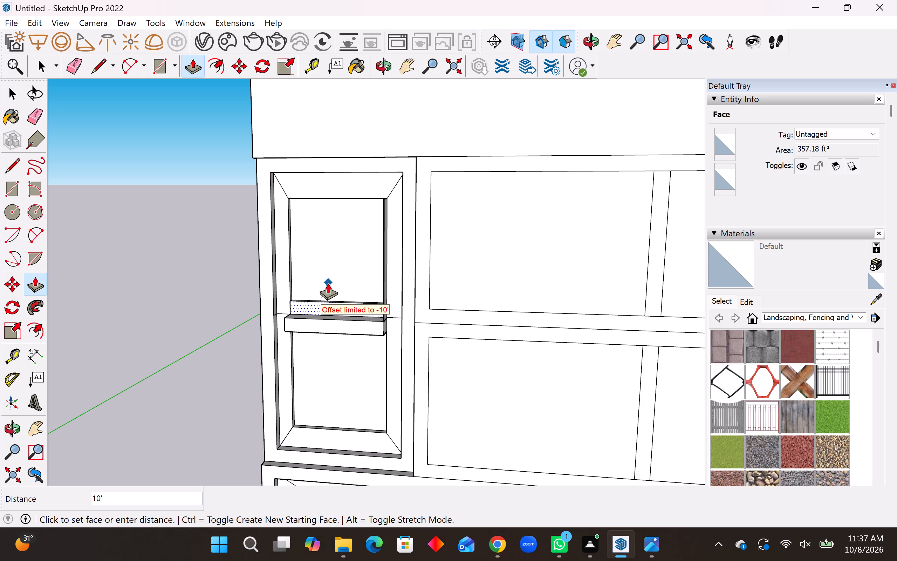
click(285, 282)
click(294, 319)
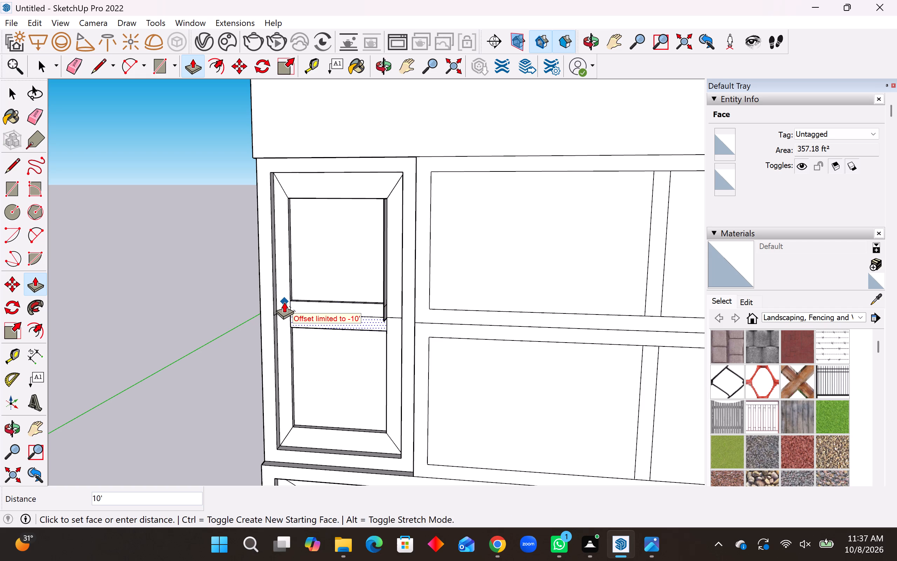
click(284, 302)
Erase the leftover edges of the faces projecting from the right side of the upper opening and shelf band.
middle_drag(339, 324, 486, 296)
middle_drag(357, 295, 462, 289)
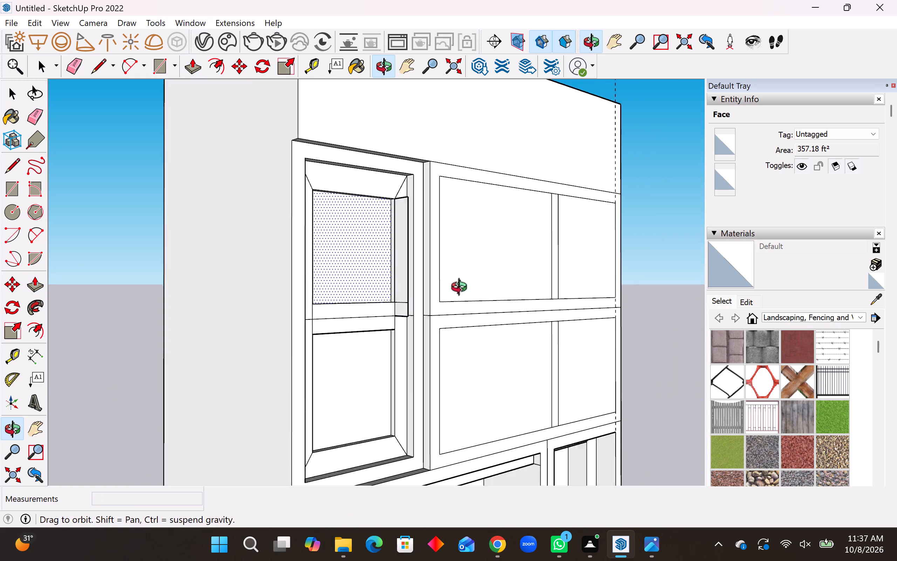
middle_drag(462, 289, 500, 301)
key(space)
click(406, 270)
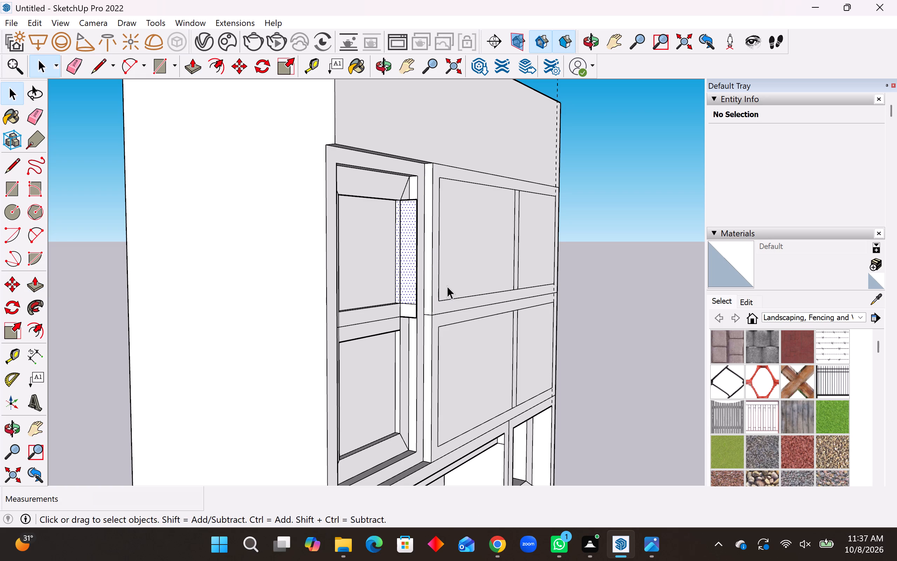
middle_drag(409, 294, 438, 295)
key(space)
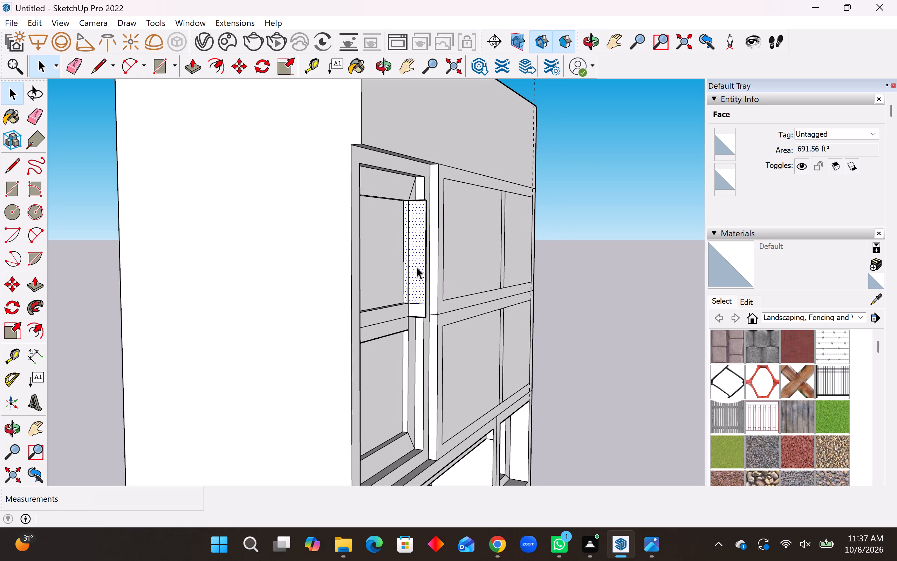
click(35, 109)
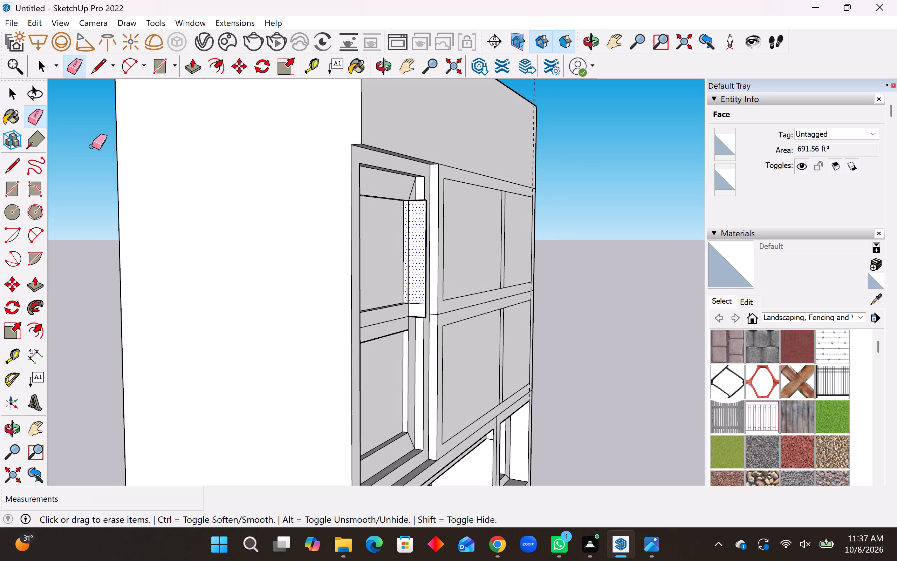
scroll(408, 215, up, 3)
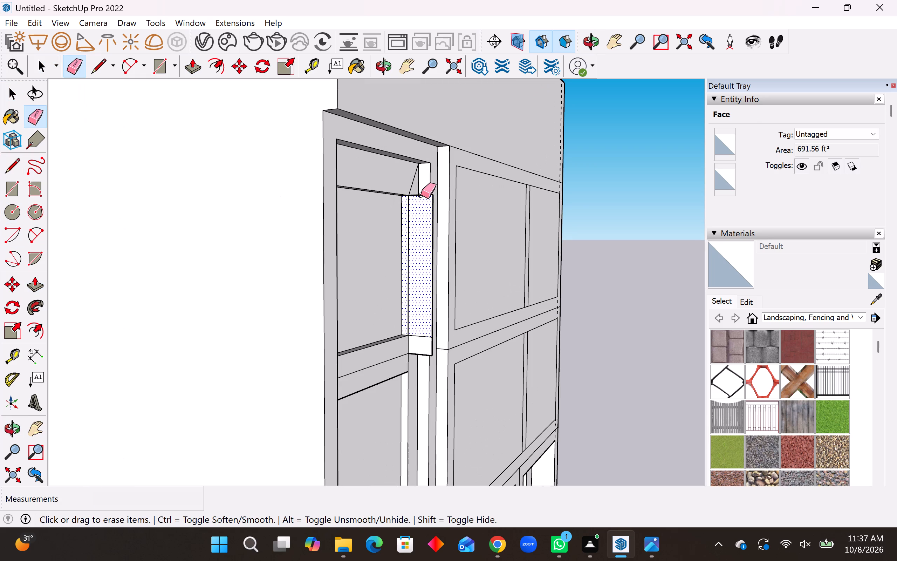
click(420, 195)
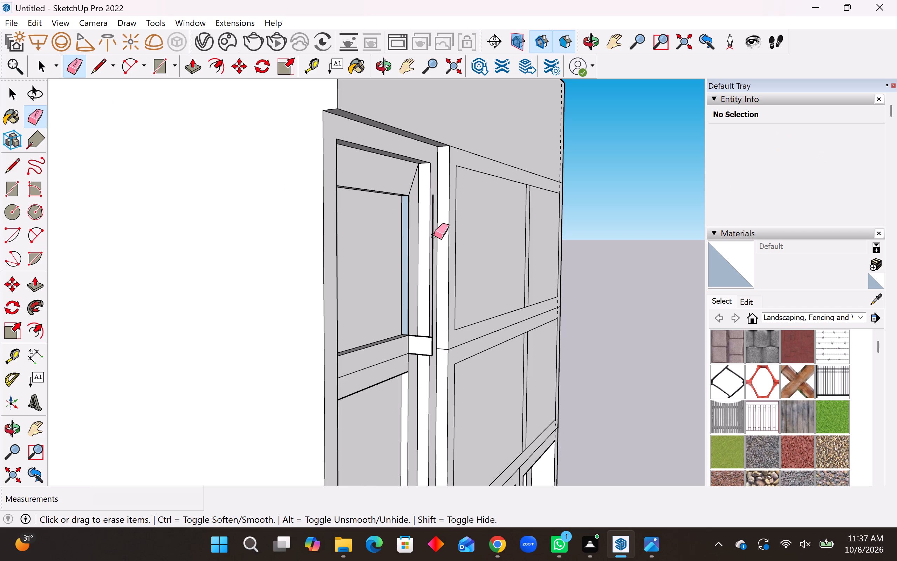
click(433, 236)
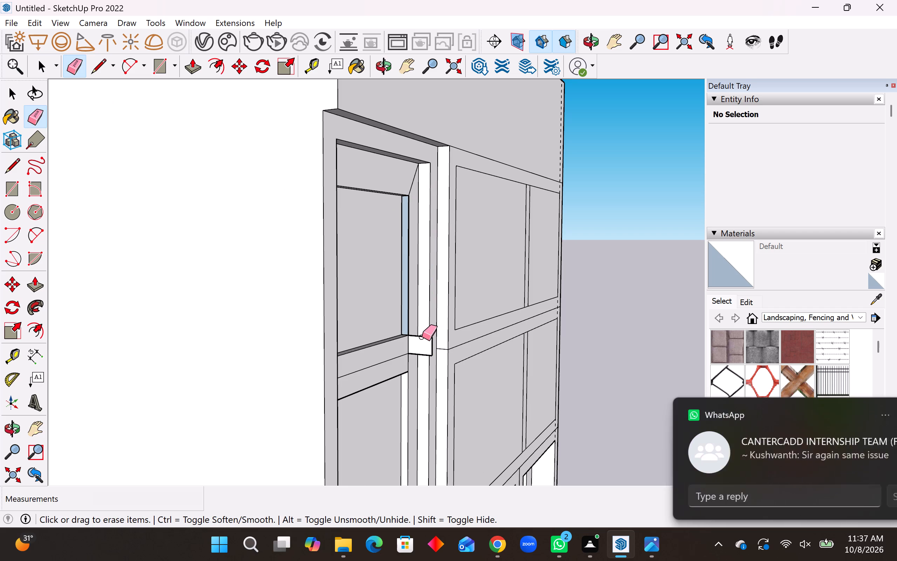
click(422, 337)
click(420, 356)
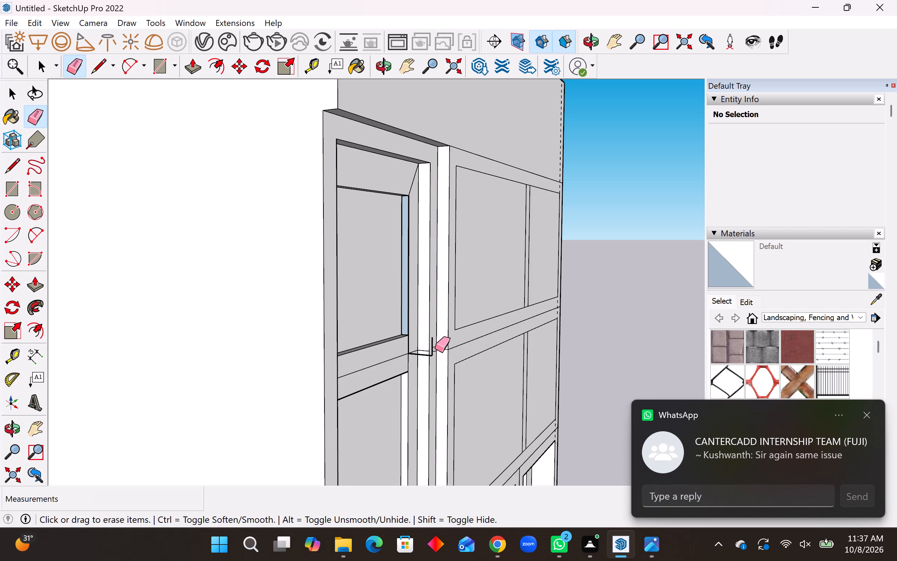
click(433, 346)
click(422, 355)
Draw a rectangle of 3' by about 53' 2" to close the gap on the upper opening's right inner side.
middle_drag(411, 343, 436, 289)
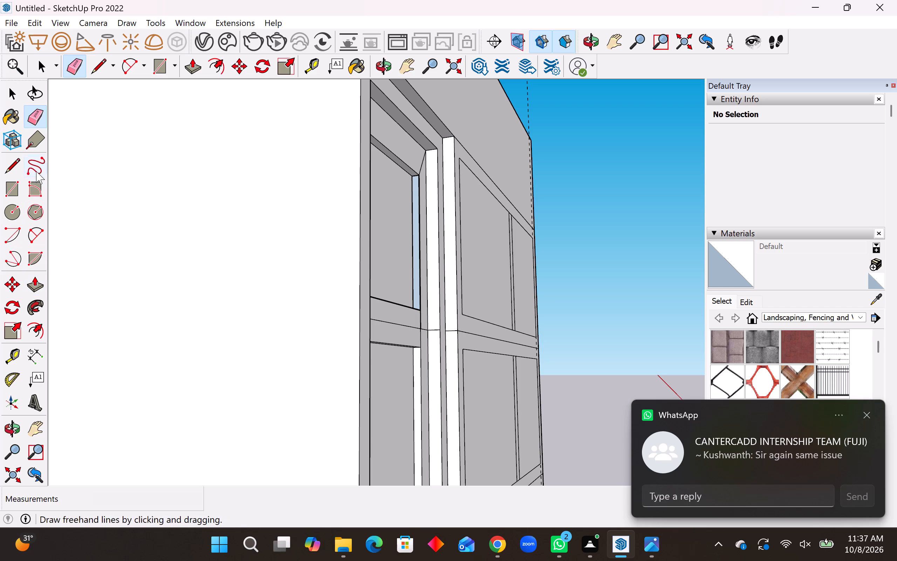
click(15, 185)
scroll(419, 303, up, 6)
middle_drag(411, 305, 416, 338)
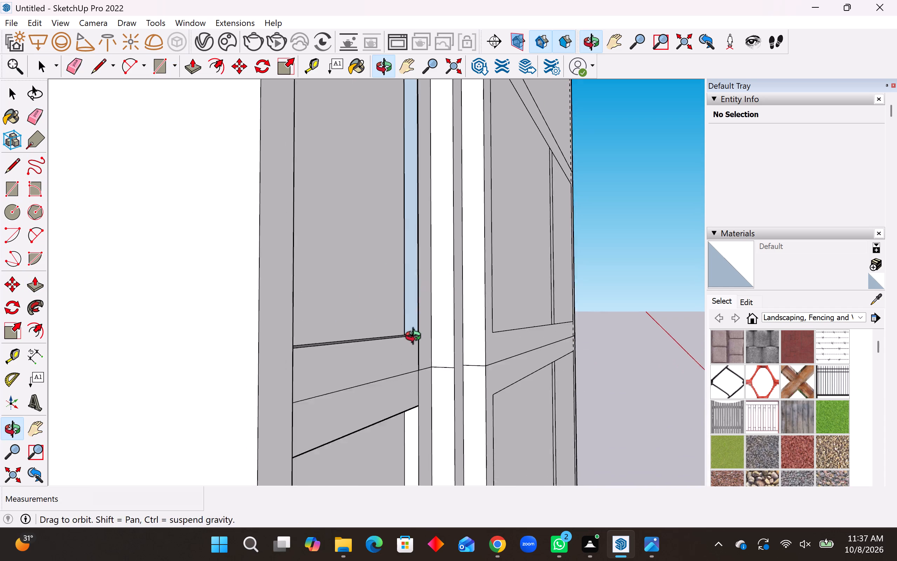
middle_drag(416, 338, 417, 339)
click(409, 338)
scroll(434, 359, down, 4)
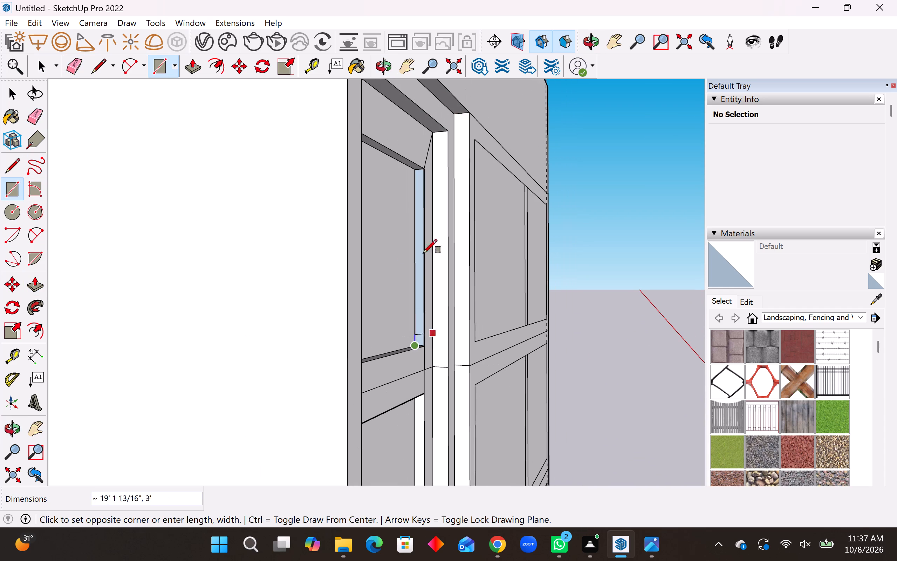
scroll(420, 191, up, 1)
click(423, 164)
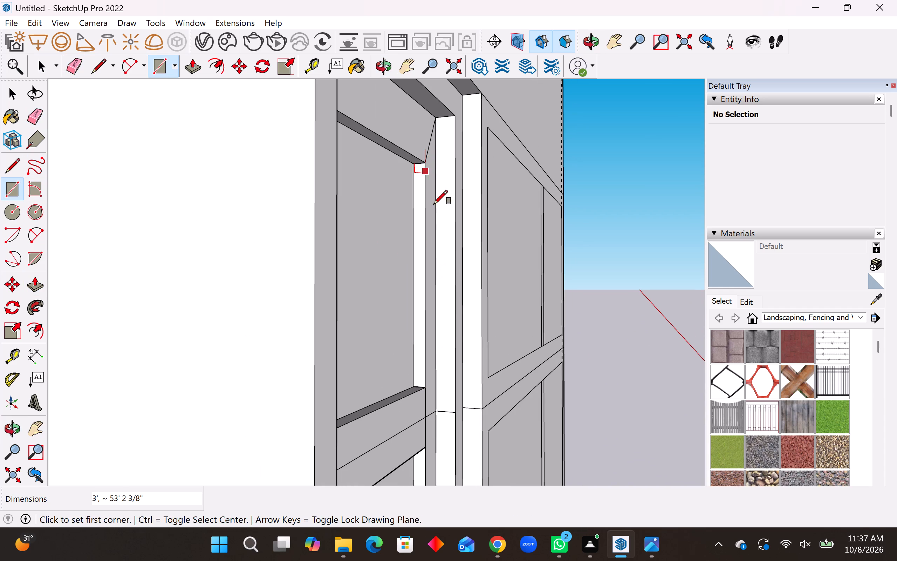
key(space)
Erase the leftover horizontal seam across the shelf band and bevels, and the vertical seam at the band's left end.
middle_drag(438, 349, 201, 347)
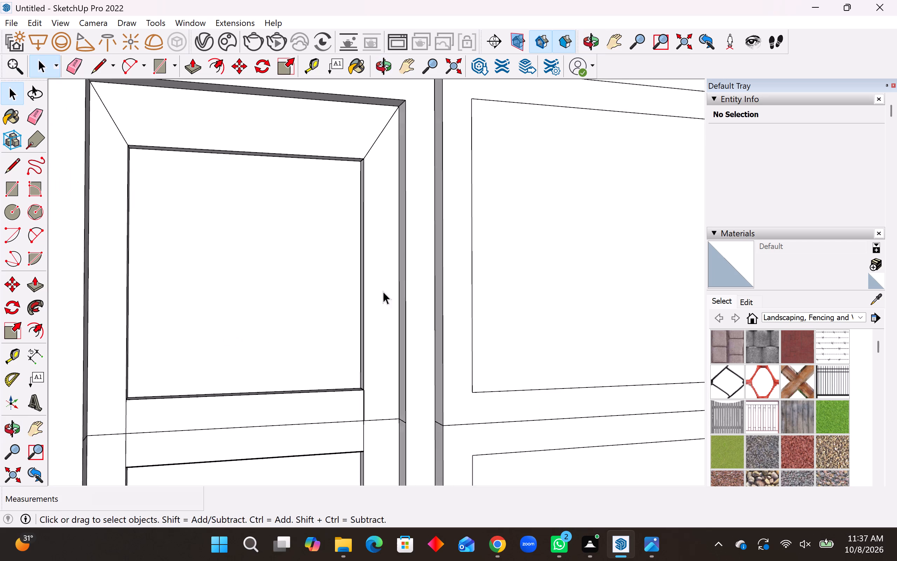
scroll(445, 276, down, 5)
middle_drag(467, 282, 365, 331)
scroll(377, 305, down, 2)
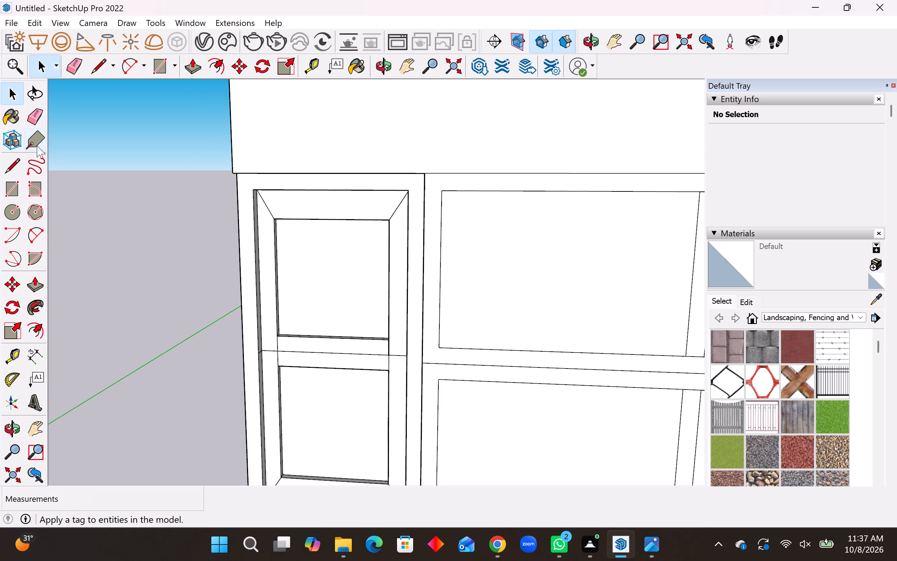
click(35, 123)
scroll(223, 351, up, 2)
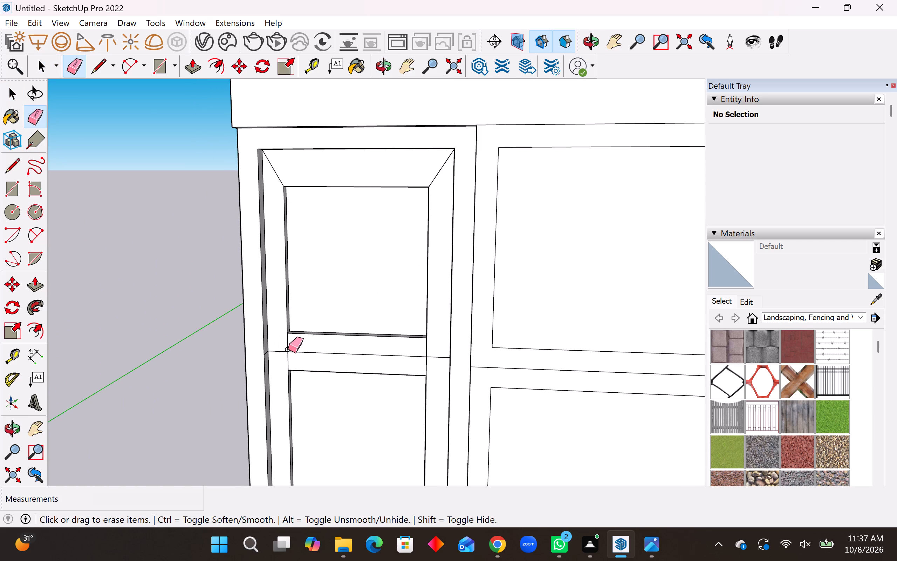
click(288, 349)
click(288, 352)
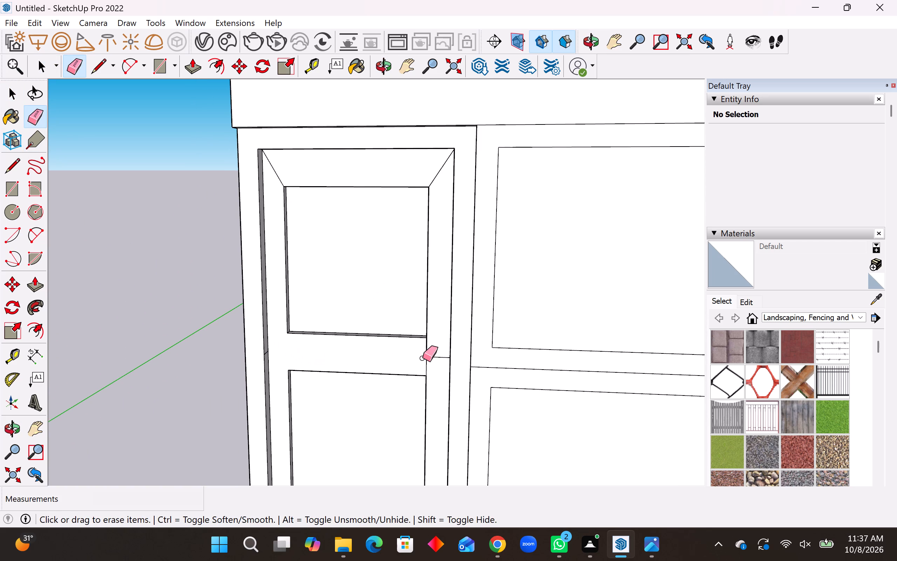
click(434, 358)
click(431, 357)
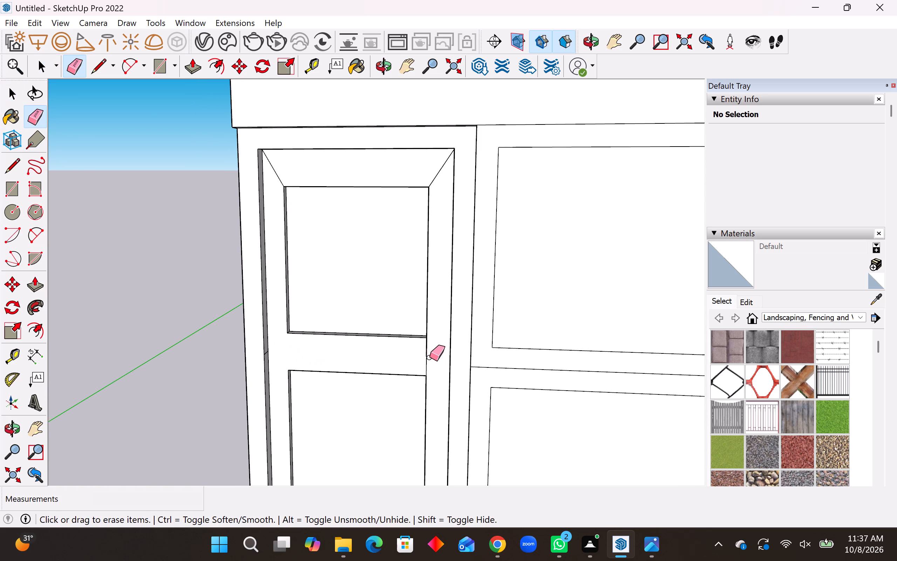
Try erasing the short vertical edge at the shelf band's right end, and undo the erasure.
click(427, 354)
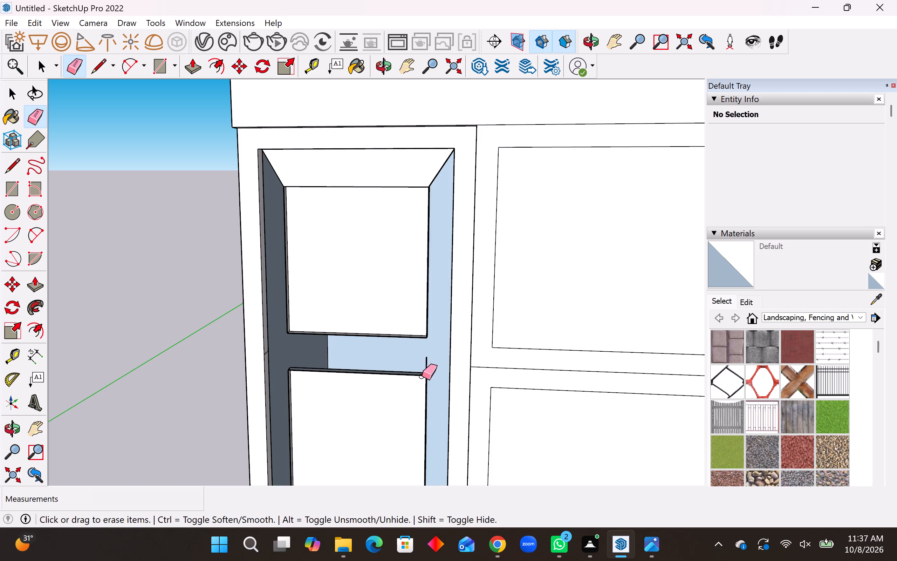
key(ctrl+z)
Erase the short seam across the outer frame's right inner side beside the shelf band.
middle_drag(441, 414, 450, 399)
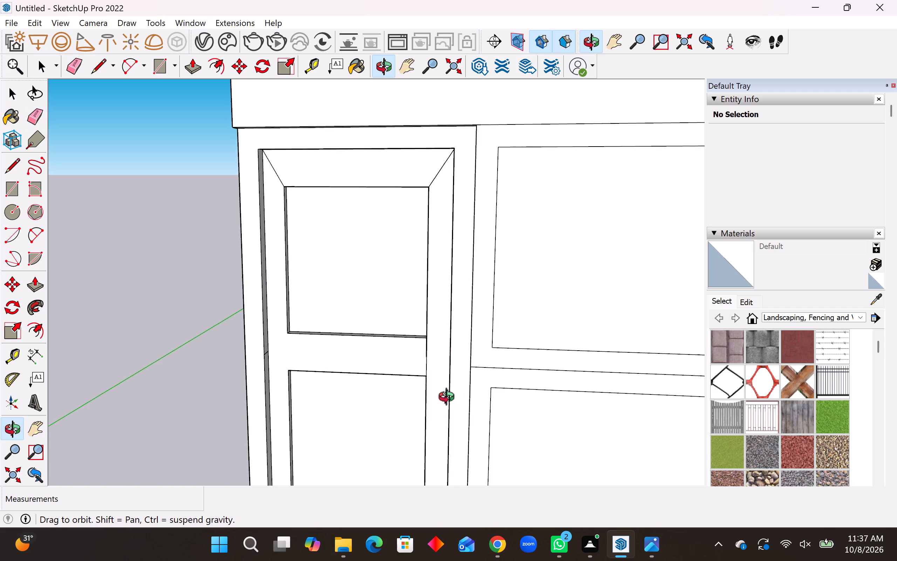
middle_drag(450, 399, 456, 416)
scroll(402, 357, up, 8)
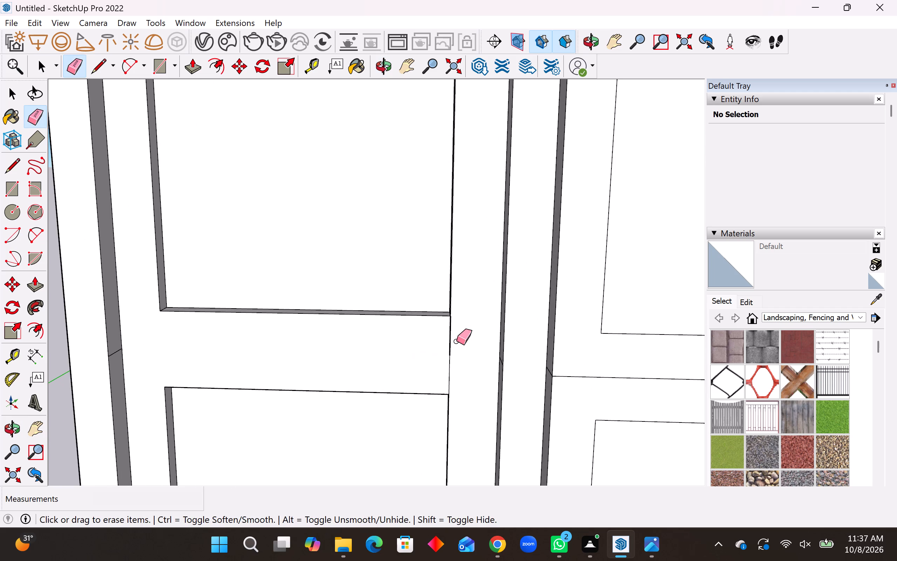
middle_drag(456, 339, 568, 410)
scroll(459, 328, up, 3)
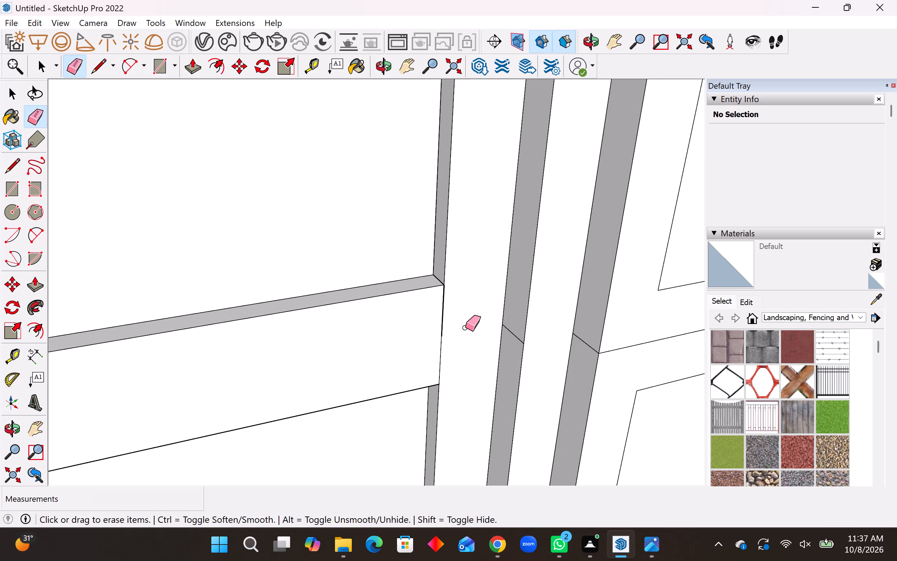
click(514, 336)
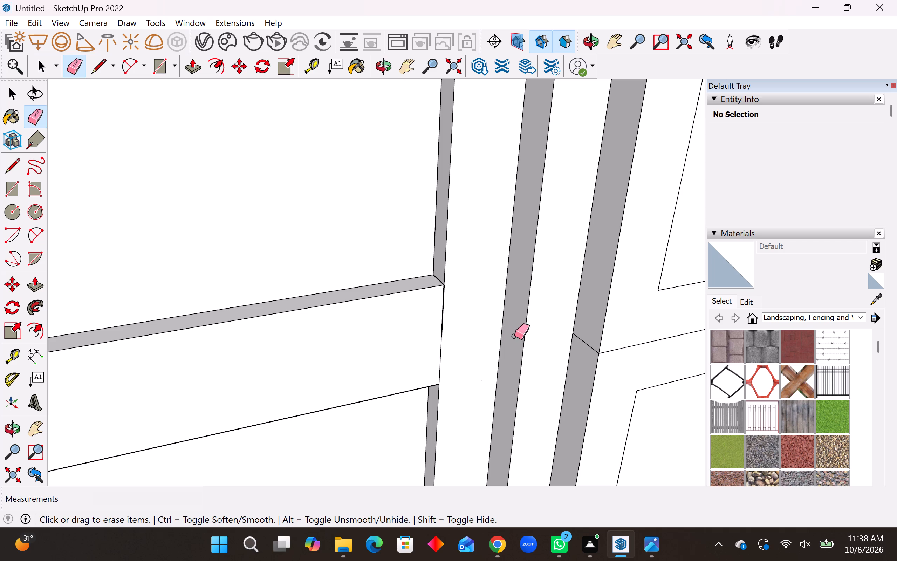
Erase the lower part of the short vertical edge at the shelf band's right end.
click(440, 349)
middle_drag(467, 363, 435, 324)
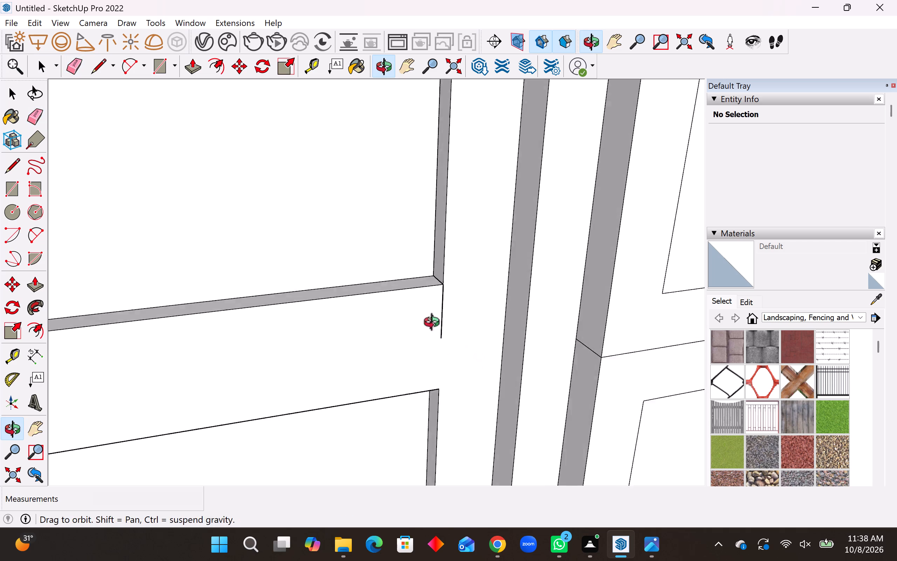
middle_drag(435, 324, 335, 302)
scroll(467, 333, up, 4)
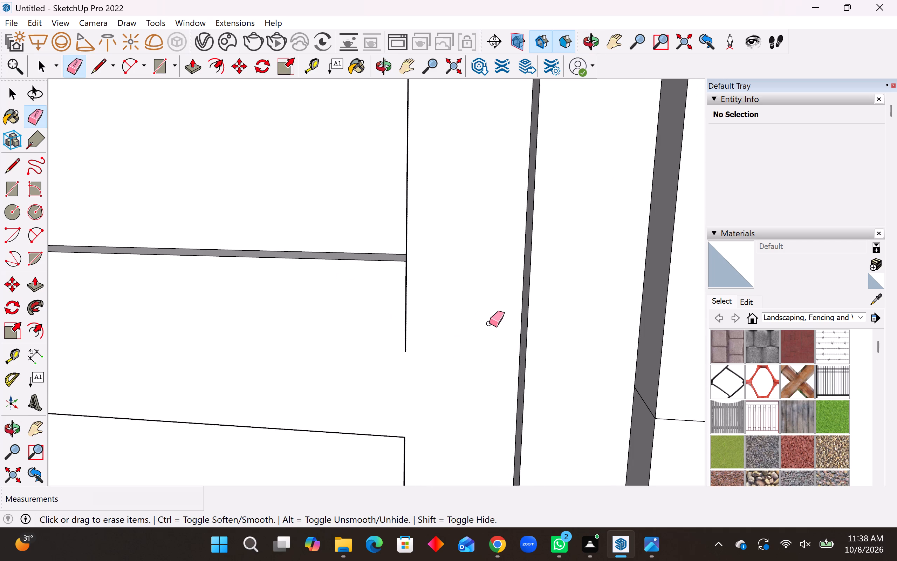
Try to erase the short seam across the outer frame's left inner side beside the shelf band.
scroll(489, 323, down, 13)
scroll(512, 343, down, 3)
middle_drag(358, 327, 341, 327)
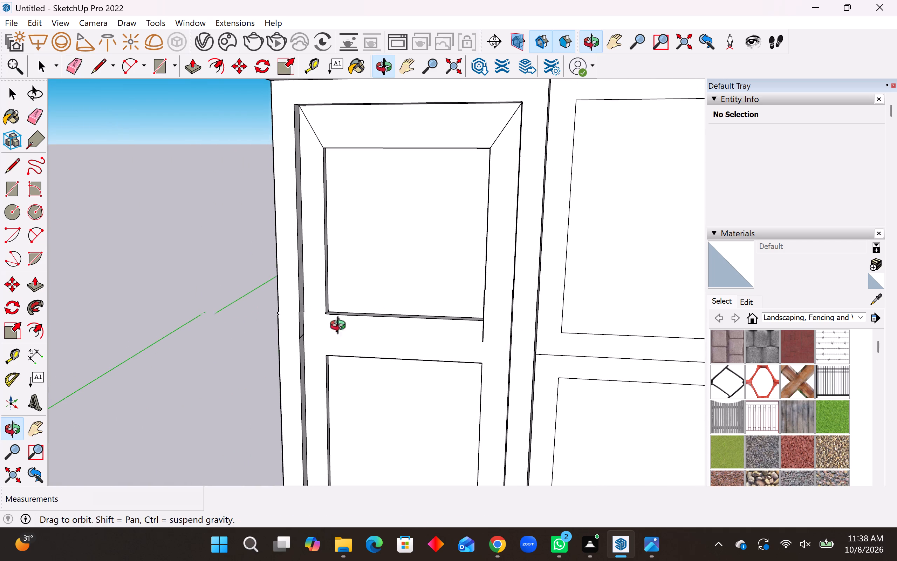
middle_drag(341, 327, 188, 341)
scroll(362, 342, up, 4)
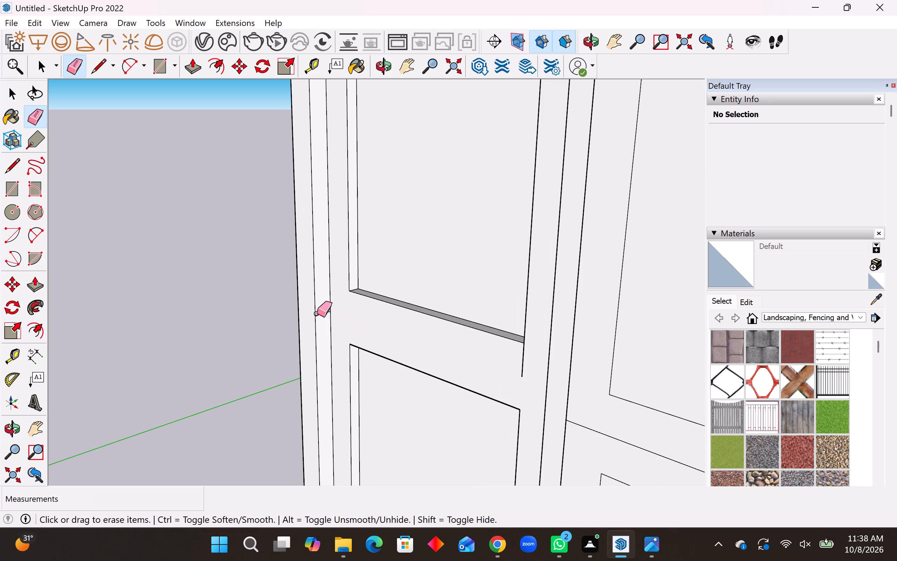
click(319, 312)
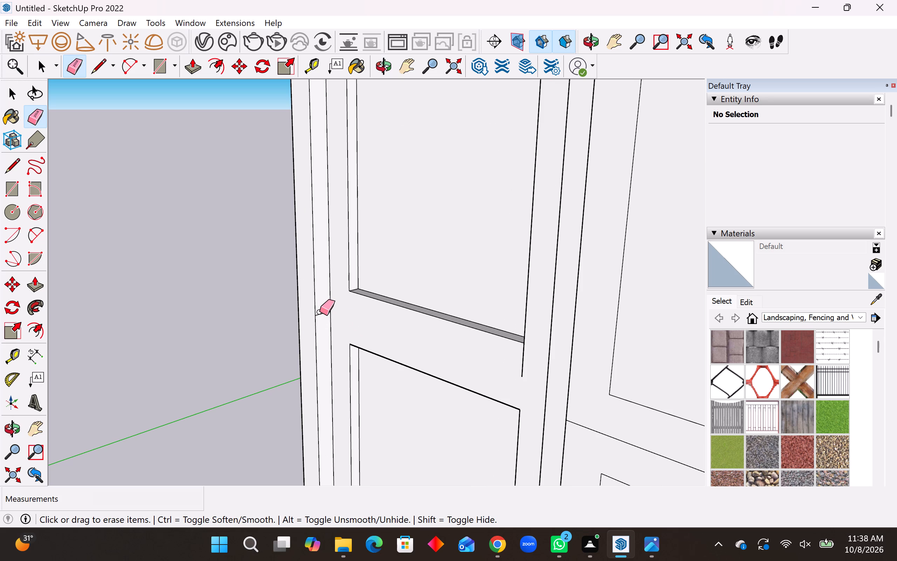
click(320, 312)
click(317, 310)
Erase the remaining stub of the vertical edge at the shelf band's right end.
middle_drag(281, 341, 457, 330)
scroll(481, 328, down, 5)
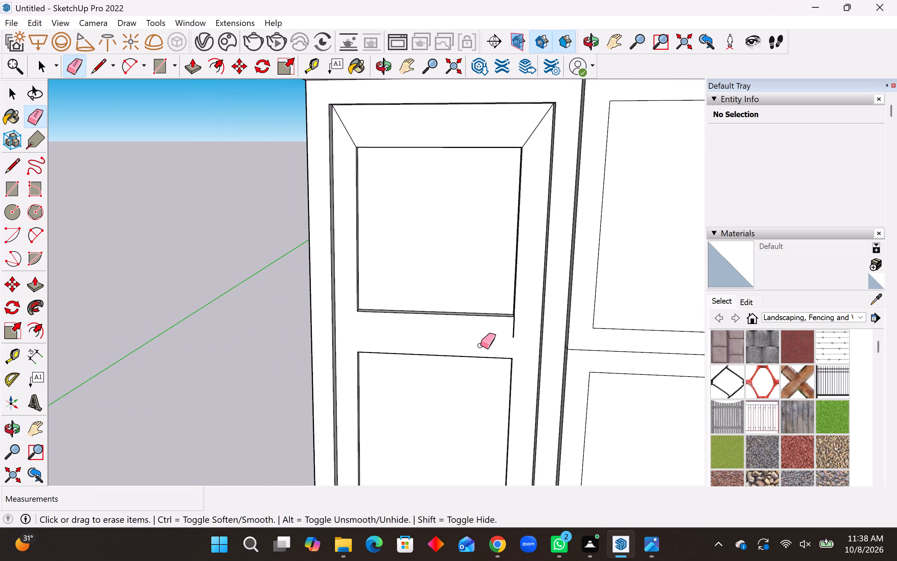
scroll(480, 345, down, 3)
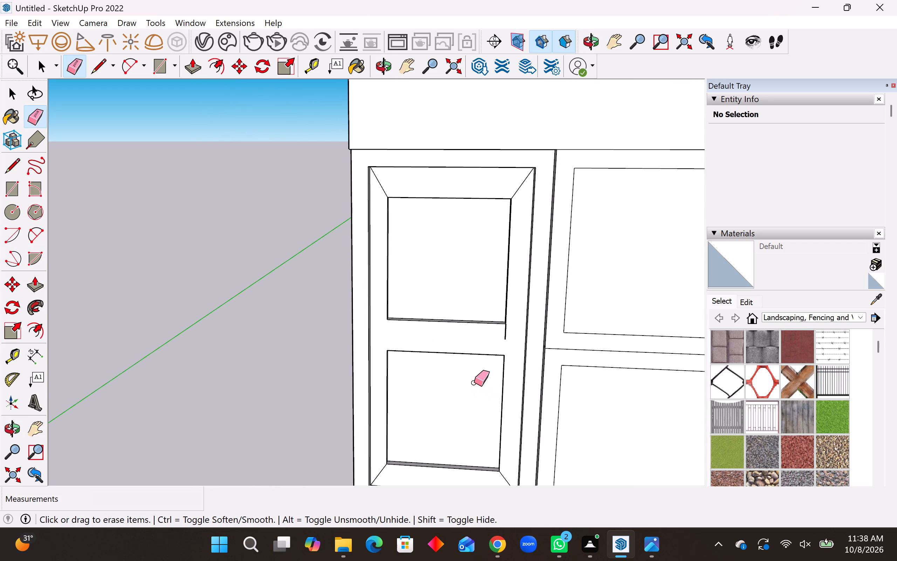
scroll(424, 349, down, 4)
middle_drag(527, 367, 530, 340)
scroll(484, 344, up, 6)
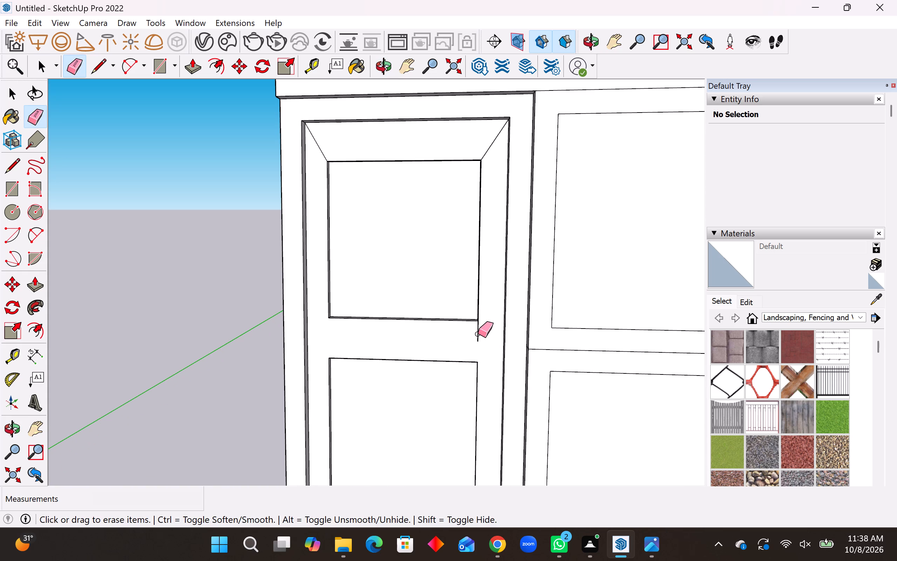
click(478, 334)
Draw a rectangle of about 51' 5/16" by 14' over the shelf band between the two inset panels to restore its face.
middle_drag(485, 346, 313, 323)
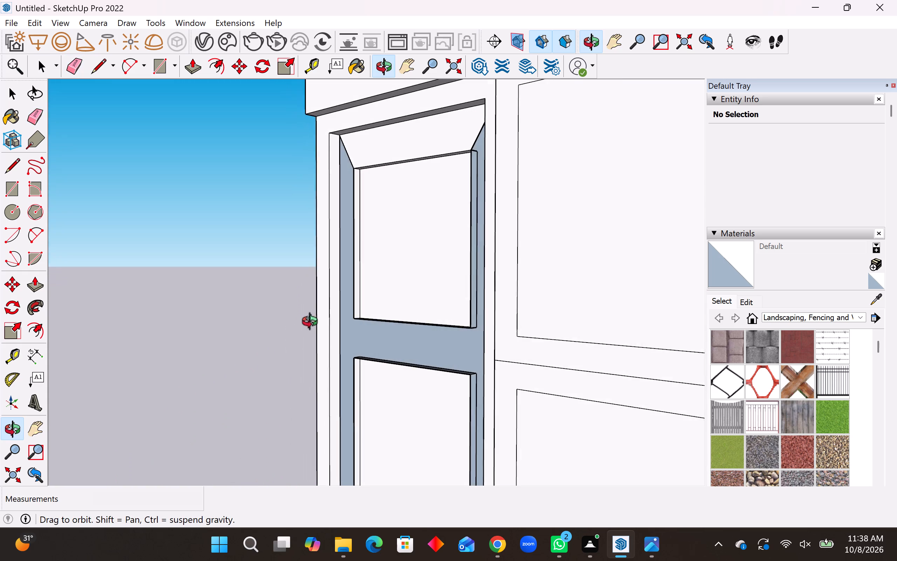
middle_drag(313, 323, 532, 304)
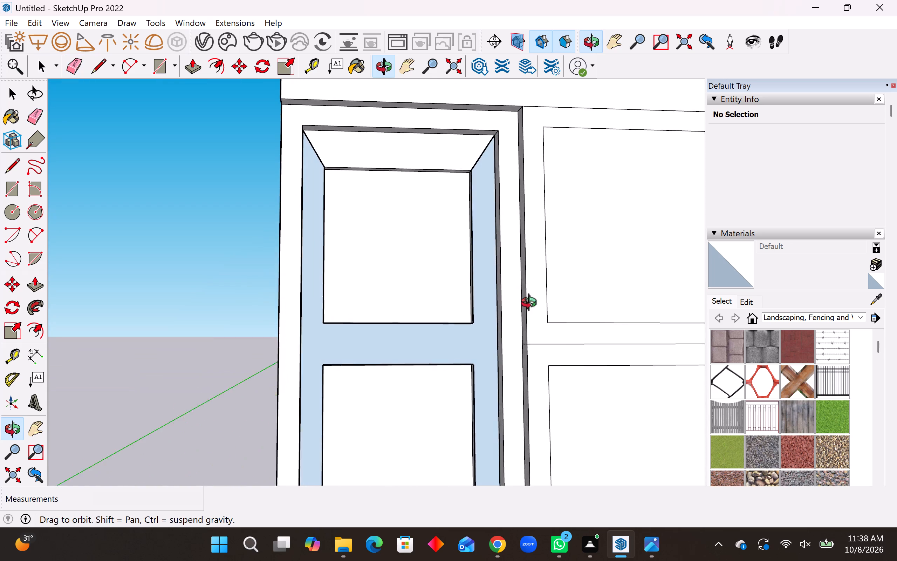
middle_drag(532, 304, 475, 362)
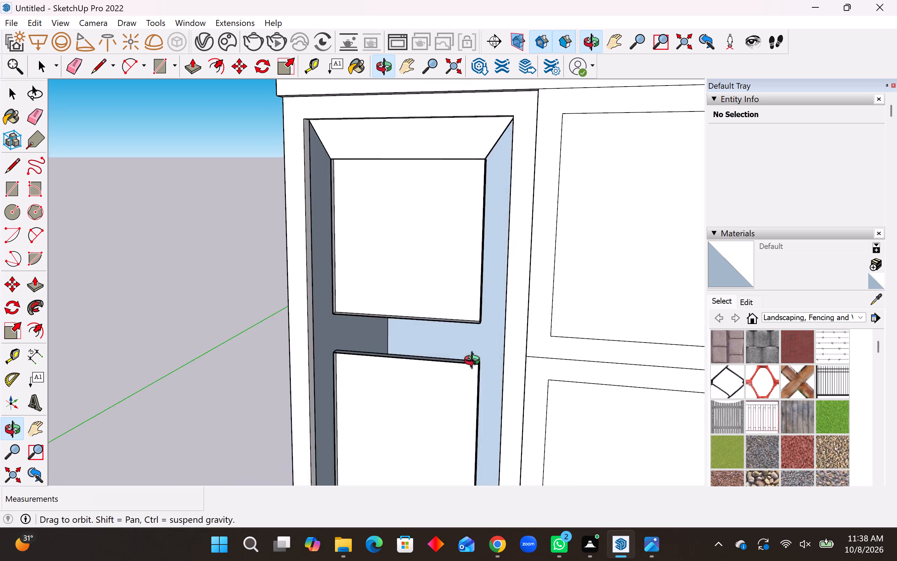
middle_drag(475, 362, 571, 351)
scroll(273, 253, down, 8)
middle_drag(356, 325, 333, 328)
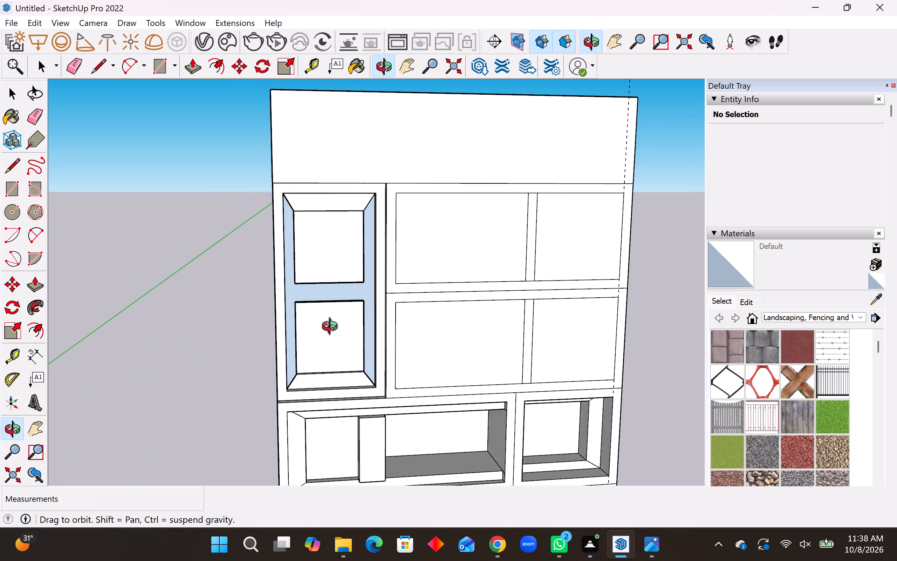
middle_drag(333, 328, 333, 329)
scroll(390, 320, up, 4)
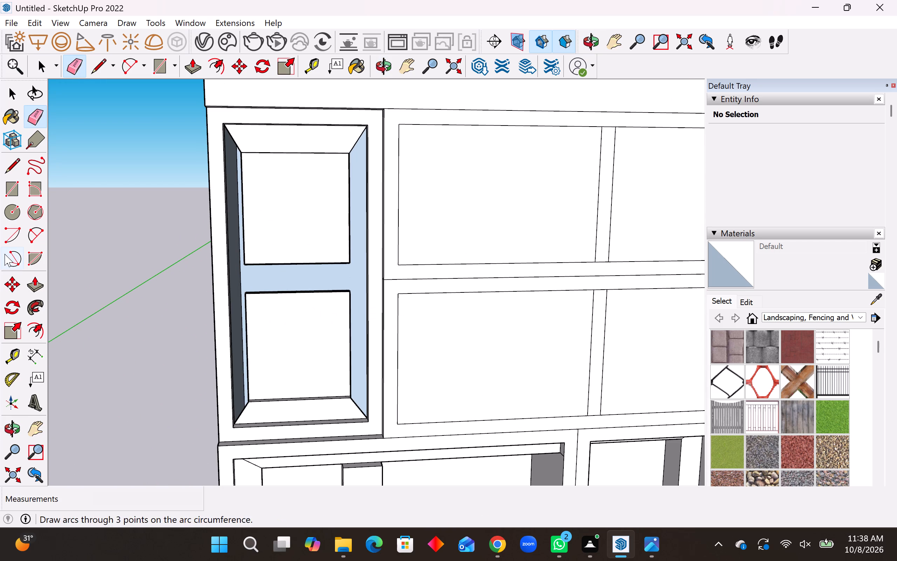
click(9, 163)
click(12, 179)
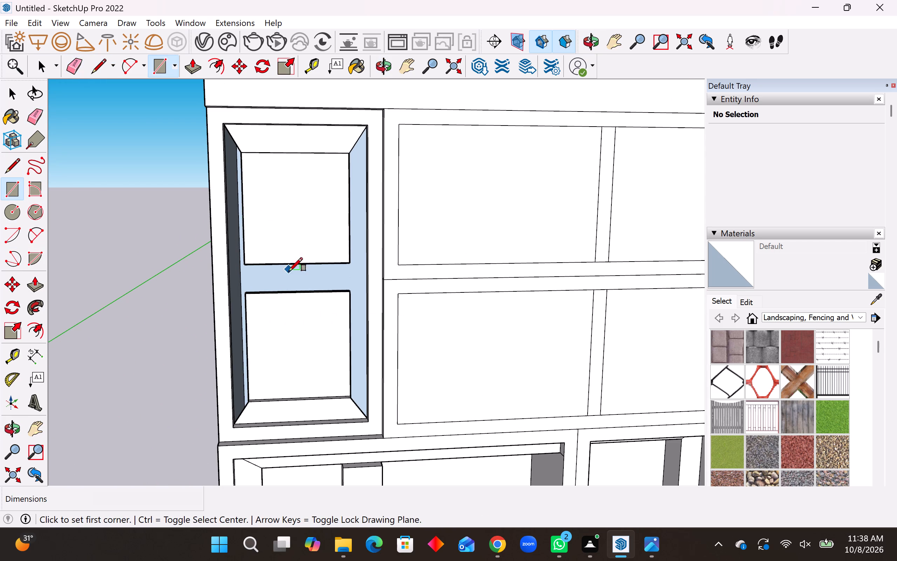
scroll(258, 286, up, 7)
middle_drag(224, 261, 257, 282)
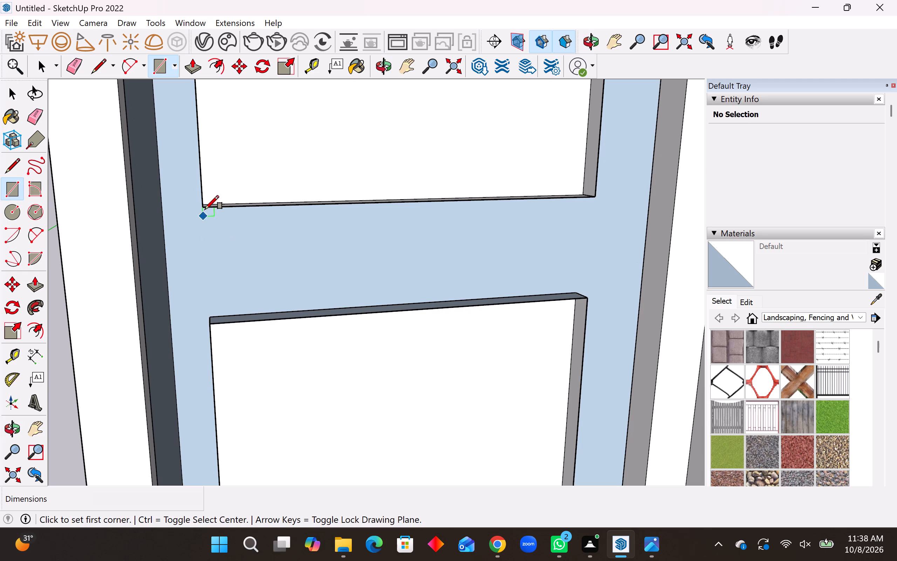
click(205, 209)
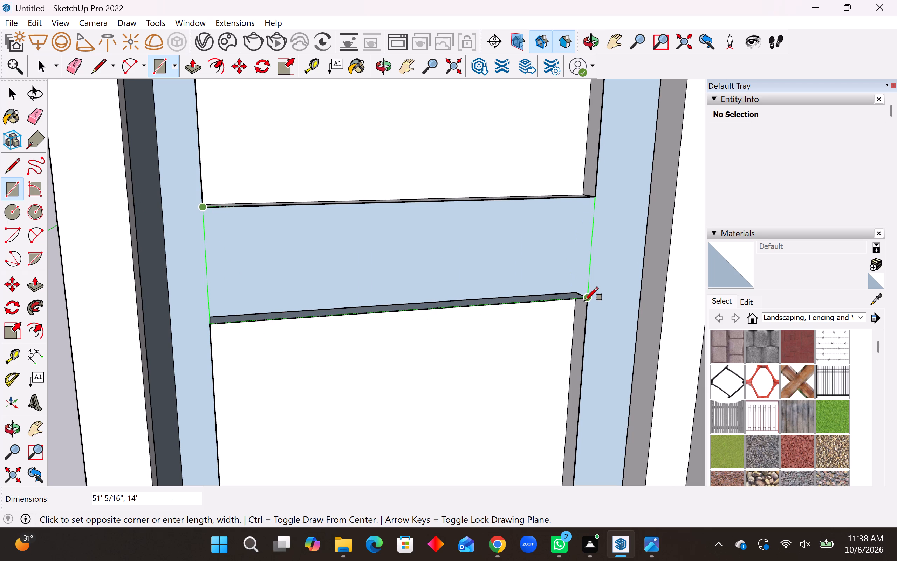
click(584, 301)
Erase the vertical edge between the shelf band and the frame's left strip.
scroll(544, 359, down, 4)
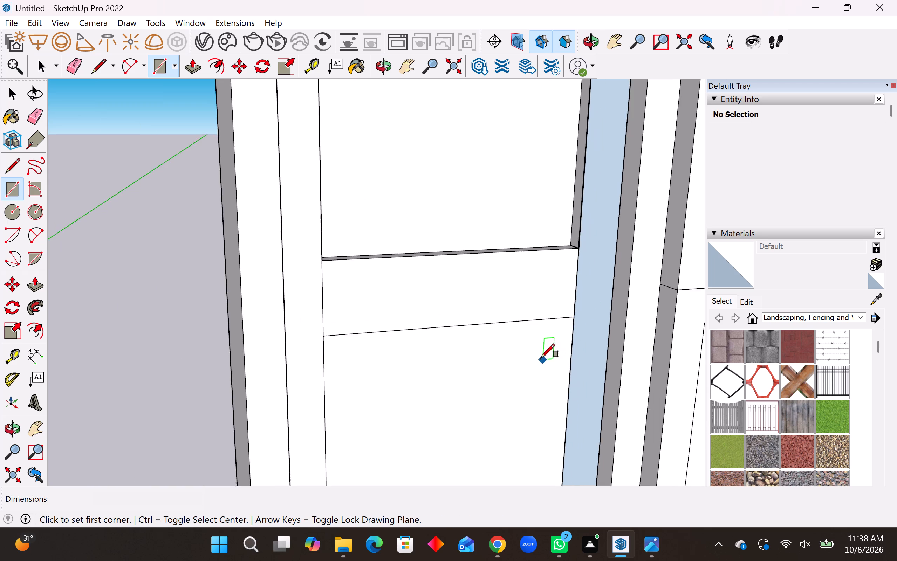
middle_drag(541, 357, 390, 338)
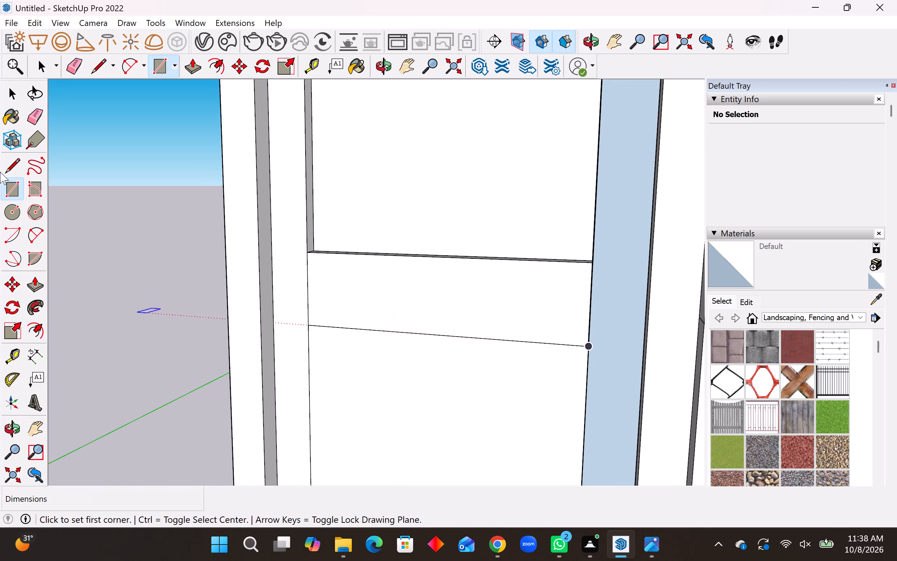
click(32, 124)
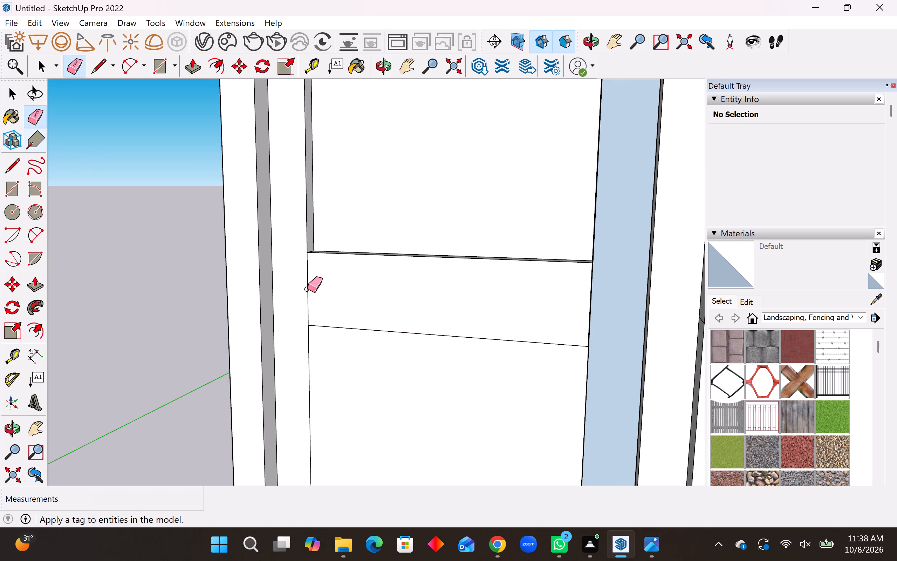
click(307, 289)
Trace a 146' line down the outer edge of the frame's open right strip, from its top corner to its bottom corner.
scroll(335, 322, down, 8)
middle_drag(365, 324, 493, 318)
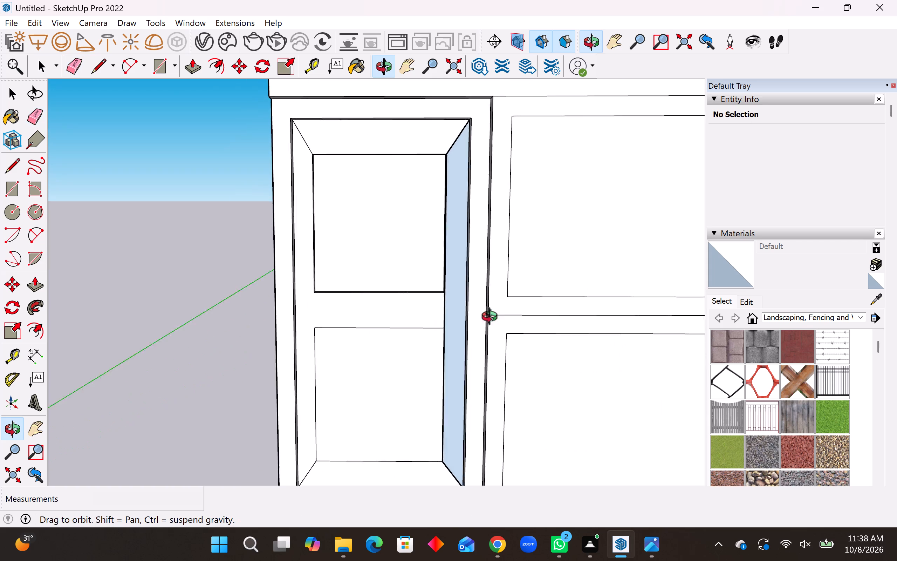
middle_drag(493, 318, 574, 315)
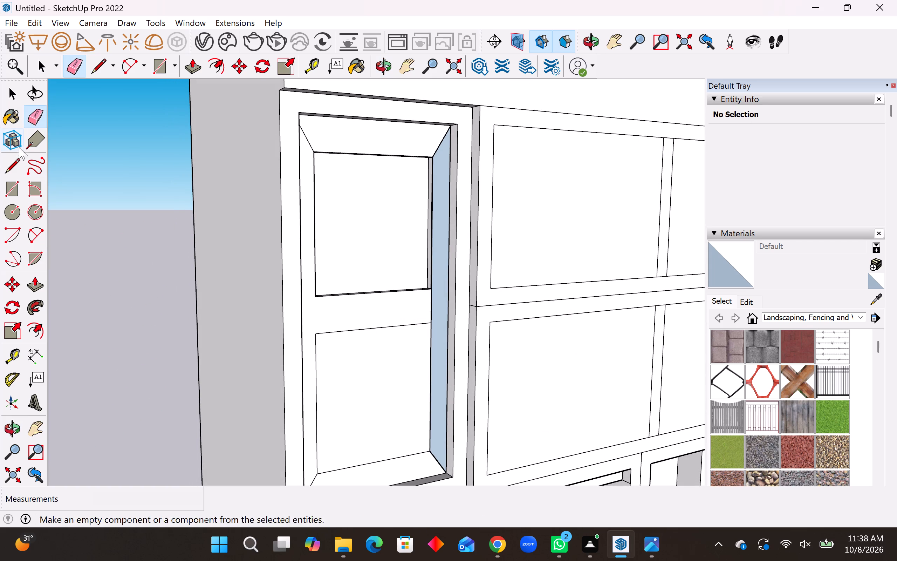
click(15, 167)
scroll(486, 175, up, 3)
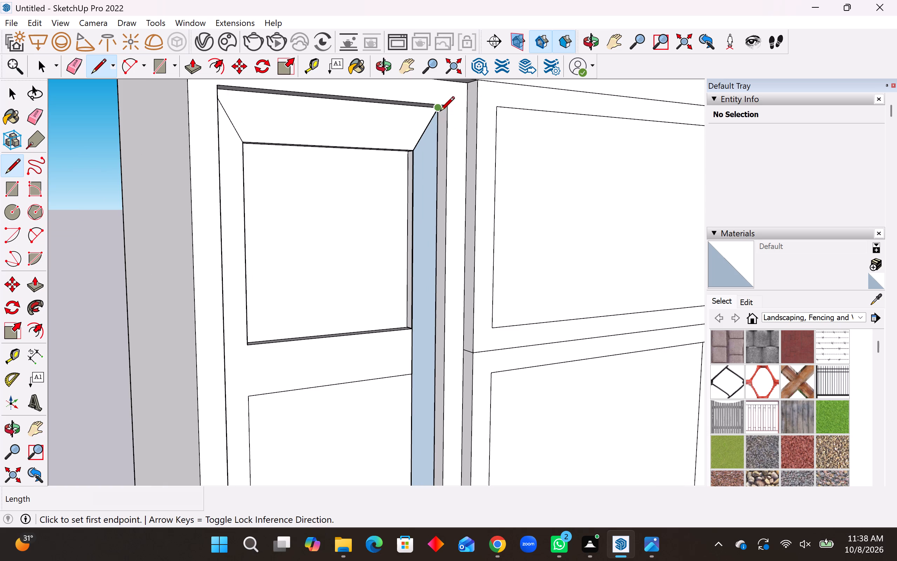
middle_drag(437, 203, 391, 58)
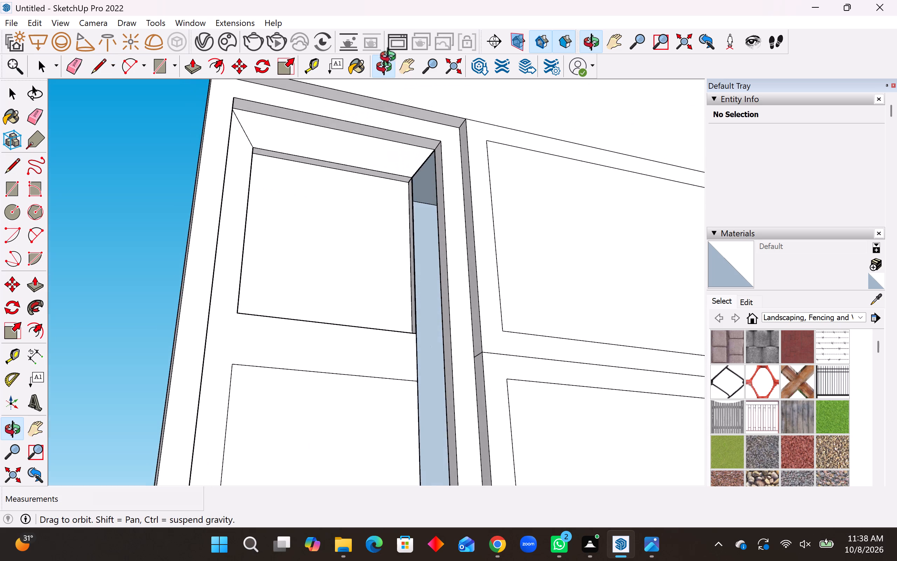
middle_drag(391, 58, 386, 54)
click(434, 156)
scroll(356, 188, down, 2)
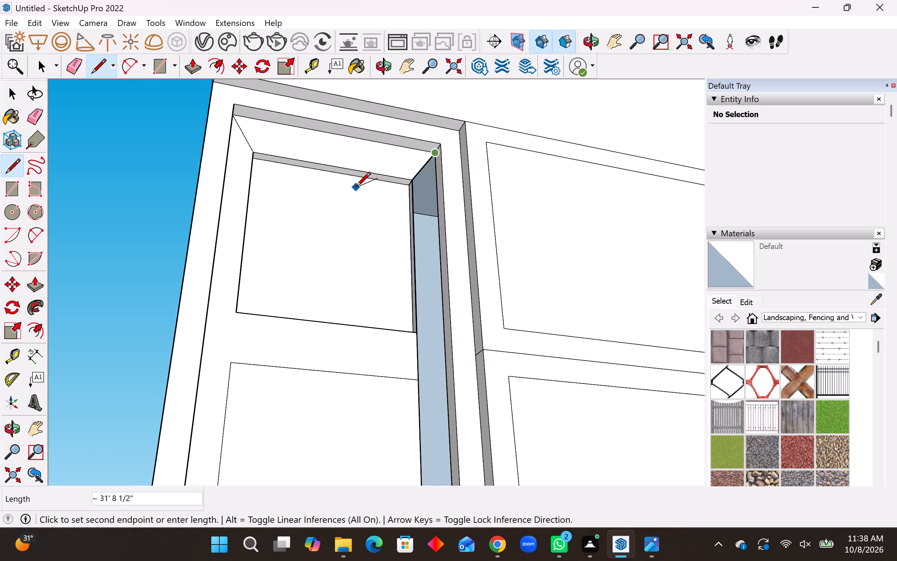
scroll(356, 188, down, 7)
middle_drag(380, 294, 396, 385)
scroll(401, 344, up, 4)
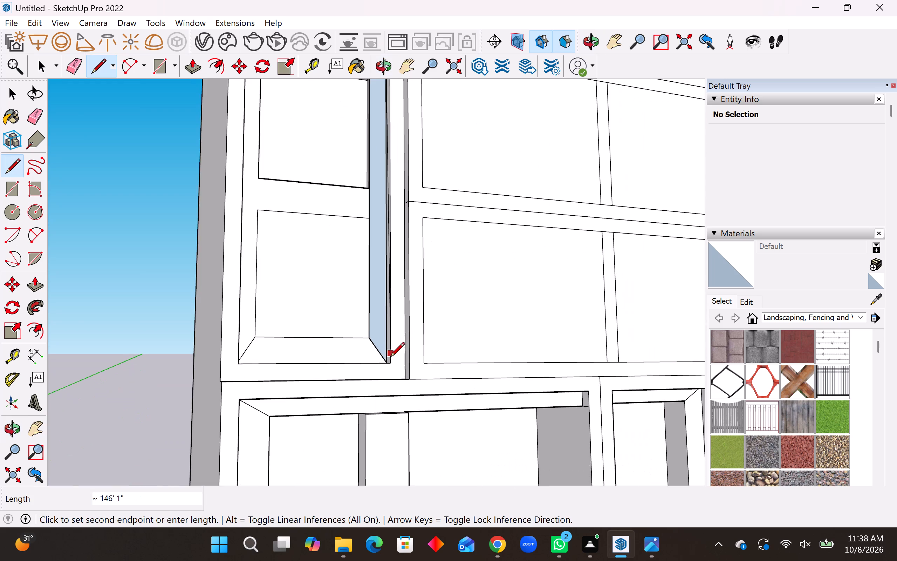
scroll(390, 358, up, 2)
middle_drag(382, 361, 379, 442)
scroll(396, 366, up, 3)
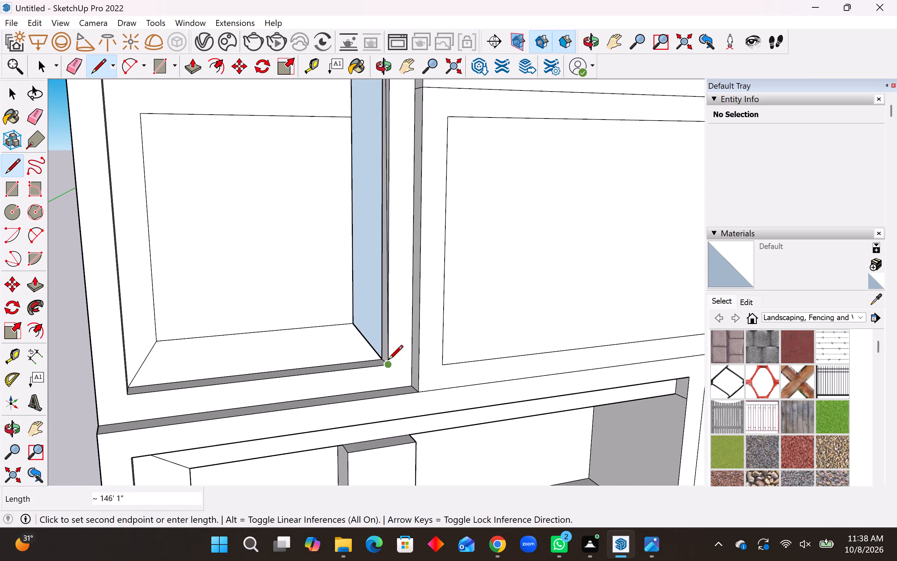
scroll(388, 361, up, 2)
click(378, 357)
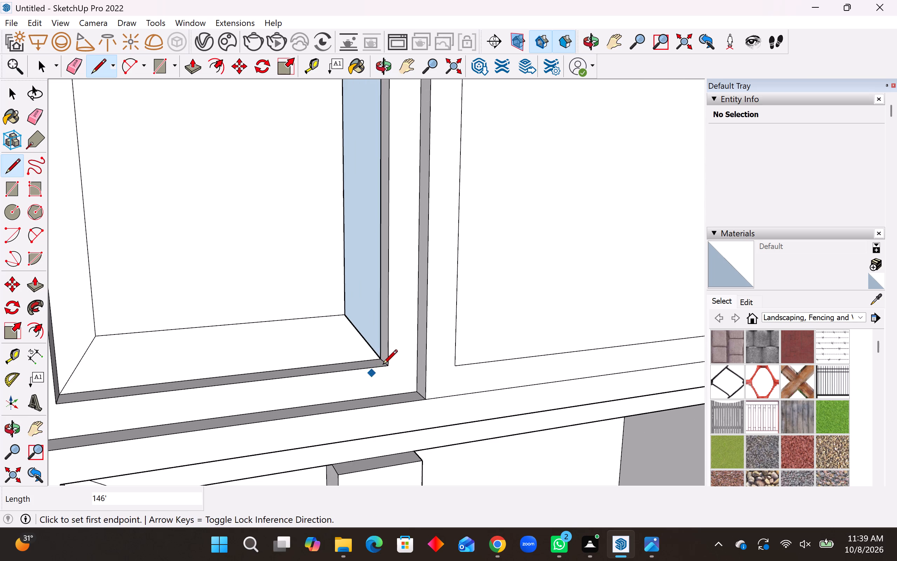
Trace the mitre line of about 14' 1 1/16" at the right strip's bottom, from outer to inner corner.
click(379, 360)
click(347, 317)
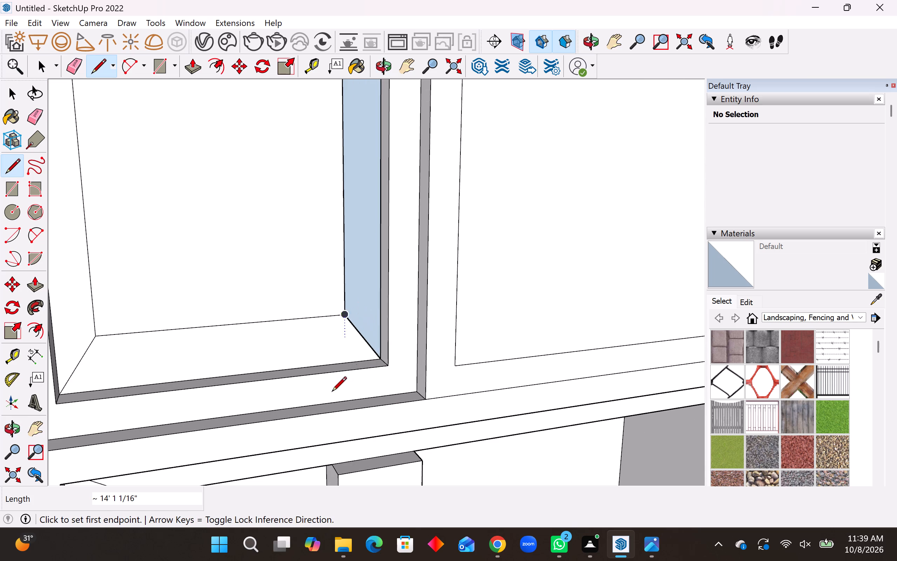
Trace the mitre line of about 15' 4 1/2" at the right strip's top between its inner and outer corners, and retrace it.
scroll(323, 399, down, 8)
middle_drag(348, 158, 213, 152)
scroll(314, 81, up, 2)
click(310, 89)
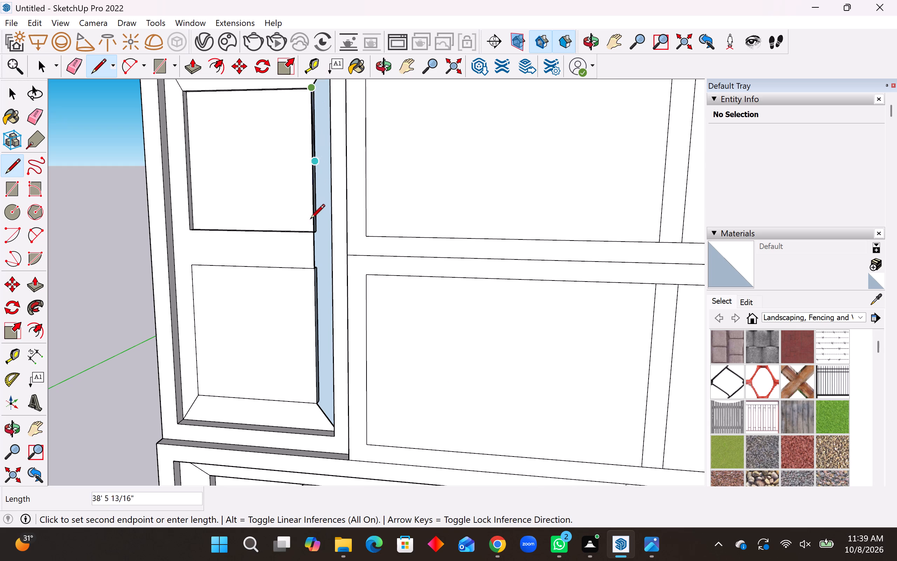
scroll(320, 203, down, 7)
scroll(326, 148, up, 9)
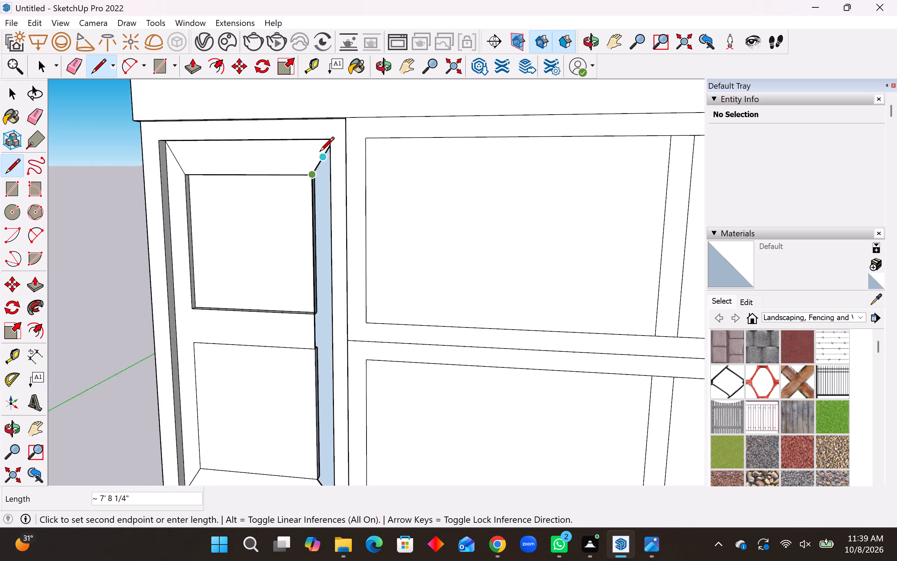
scroll(320, 153, up, 2)
middle_drag(327, 148, 393, 139)
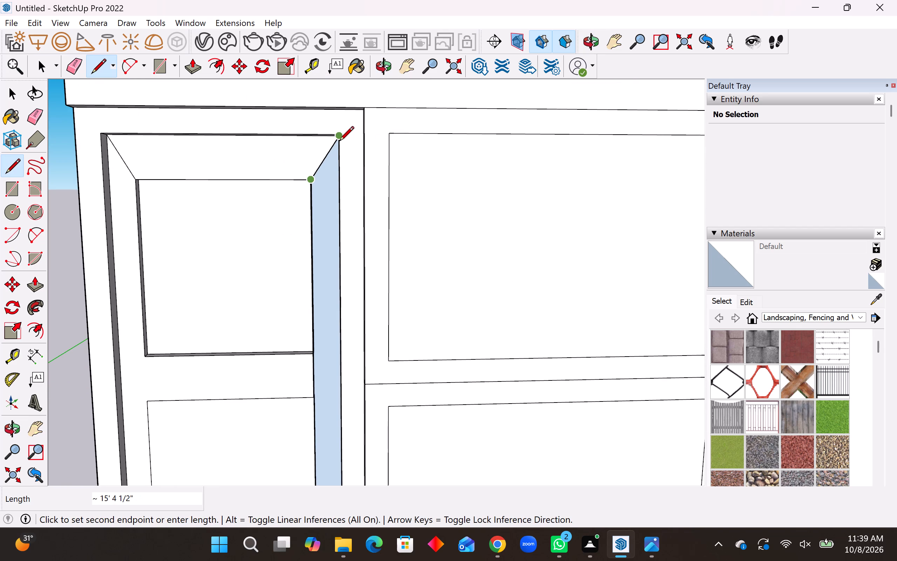
click(339, 142)
middle_drag(314, 194, 443, 184)
click(336, 138)
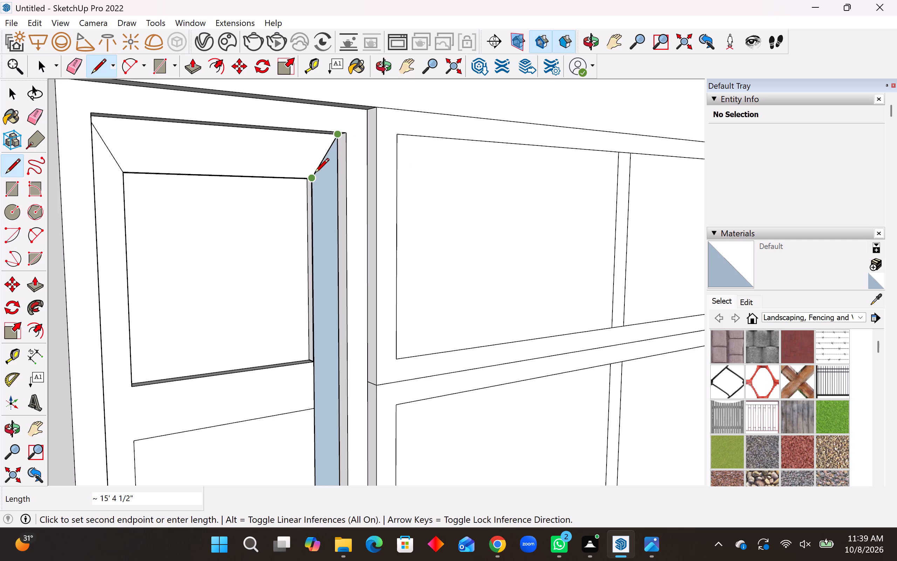
click(313, 177)
key(space)
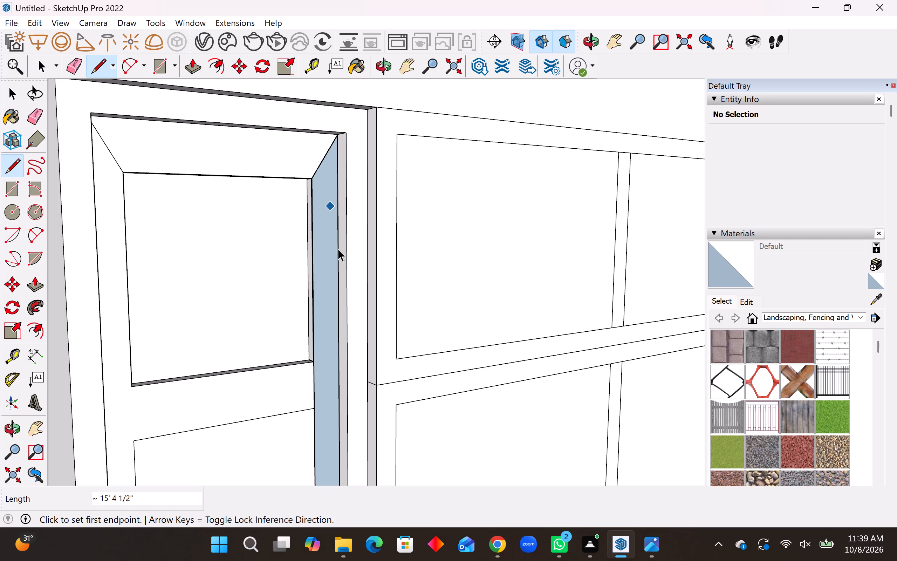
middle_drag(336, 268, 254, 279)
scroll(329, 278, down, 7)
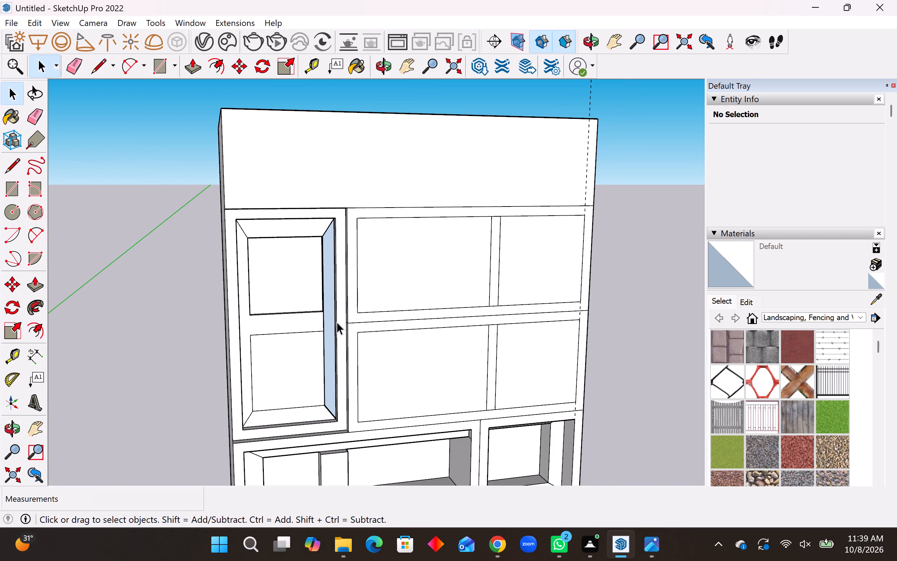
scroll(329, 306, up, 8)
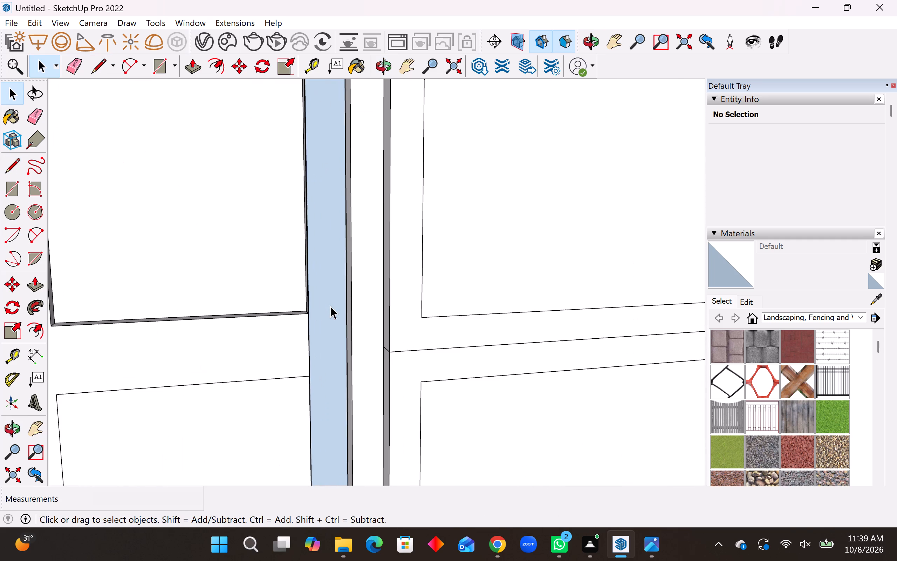
Examine the open right strip of the tall compartment's frame from several angles.
scroll(326, 334, down, 4)
middle_drag(326, 304, 552, 268)
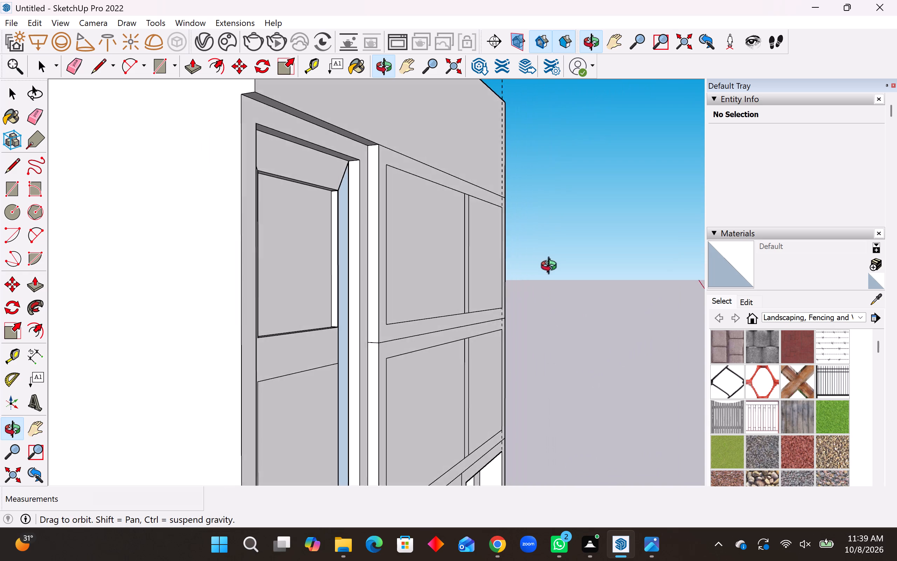
middle_drag(552, 268, 353, 244)
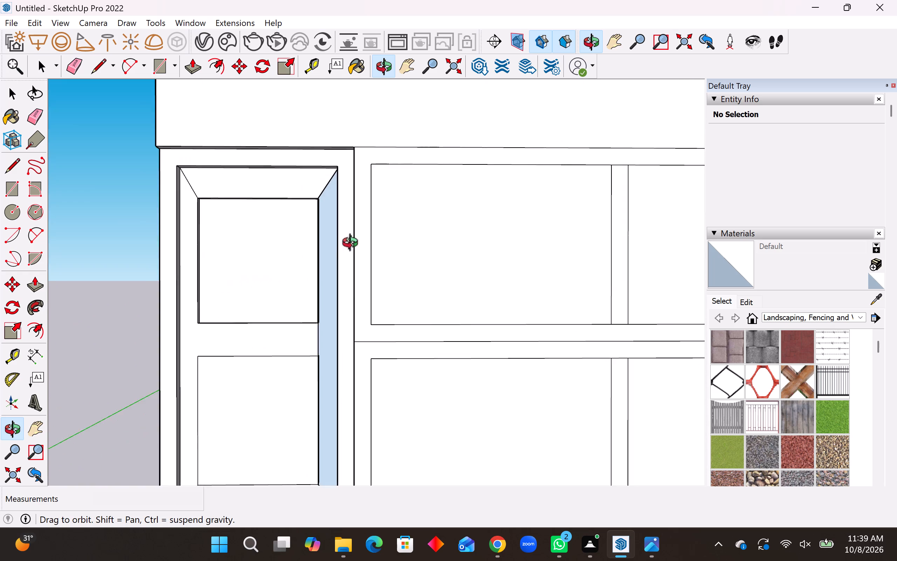
middle_drag(353, 244, 436, 251)
scroll(343, 198, up, 8)
scroll(337, 209, down, 2)
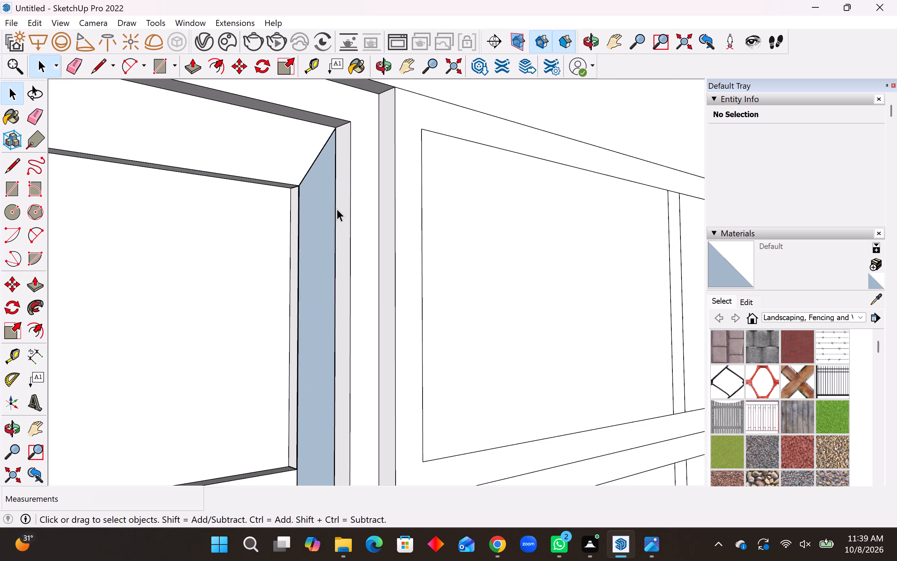
scroll(337, 209, down, 6)
middle_drag(315, 214, 284, 221)
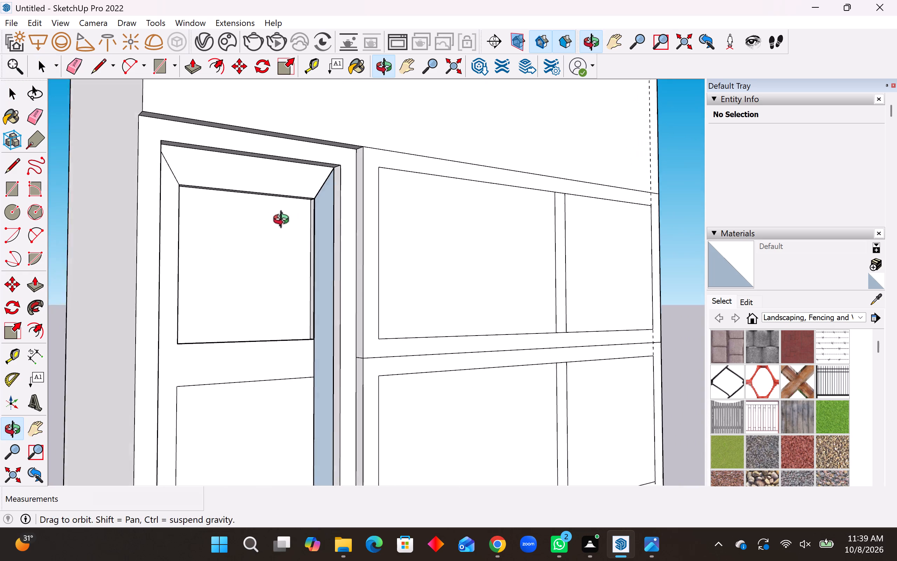
middle_drag(284, 221, 248, 226)
scroll(268, 190, down, 9)
middle_drag(306, 216, 202, 134)
scroll(491, 403, up, 4)
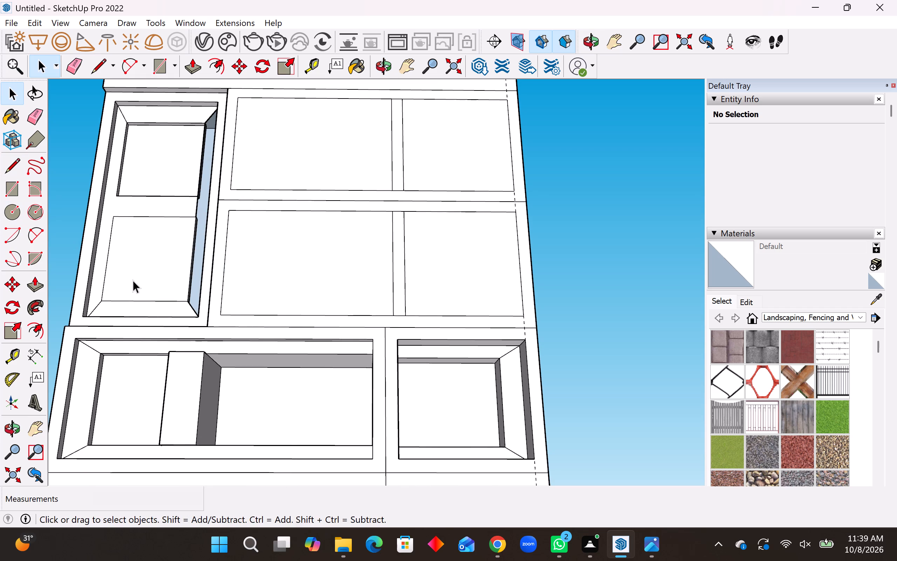
scroll(271, 321, down, 5)
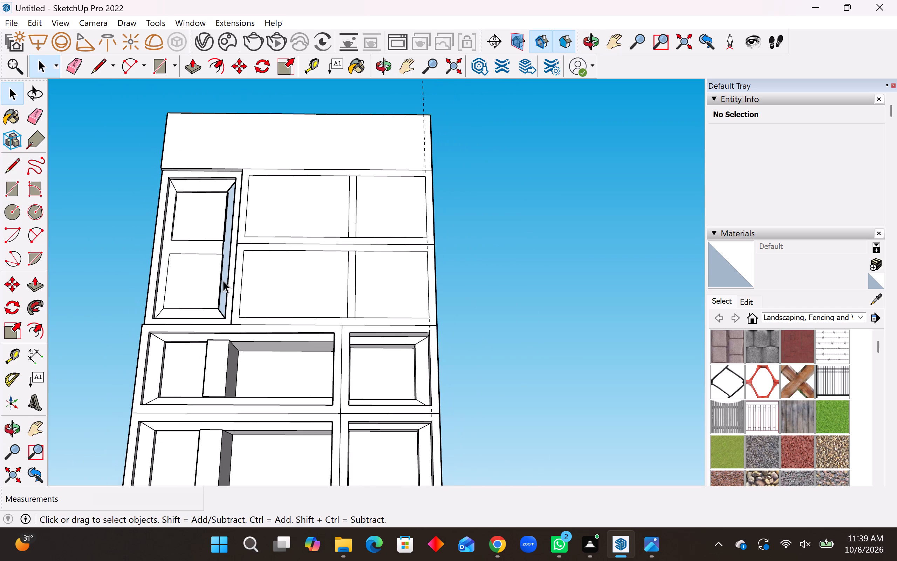
scroll(207, 190, up, 2)
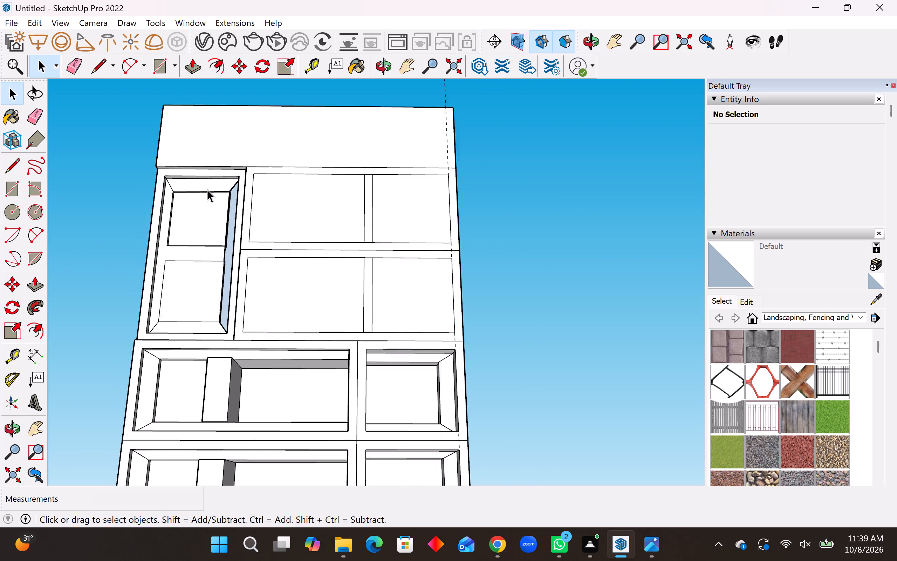
scroll(207, 189, up, 6)
middle_drag(224, 287, 312, 376)
scroll(208, 309, up, 8)
middle_drag(260, 295, 270, 310)
scroll(214, 256, down, 8)
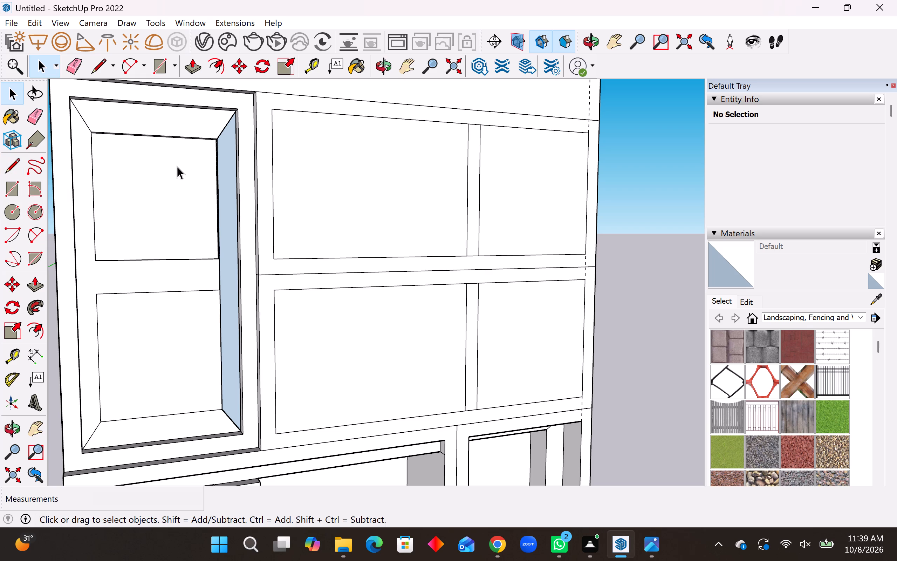
middle_drag(200, 182, 6, 185)
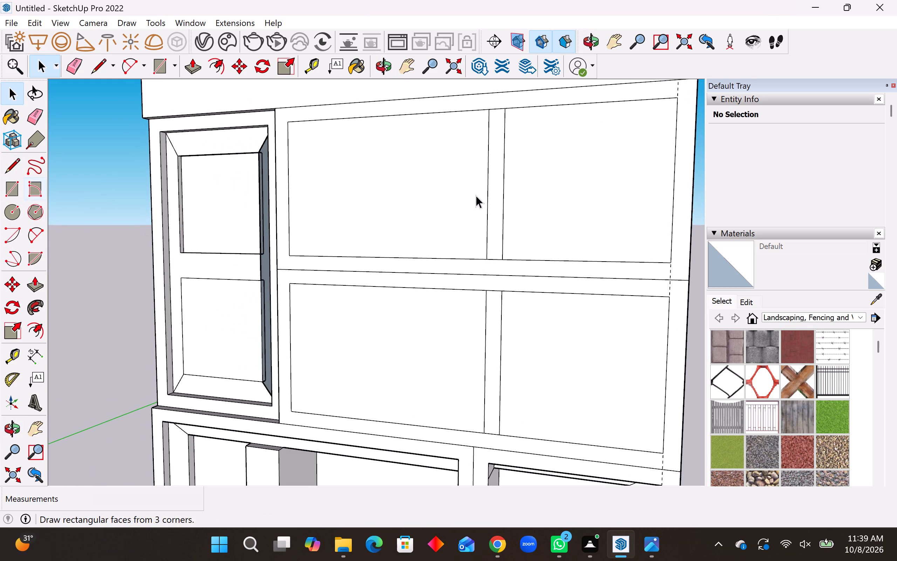
middle_drag(327, 219, 283, 225)
scroll(255, 222, up, 9)
middle_drag(279, 237, 258, 240)
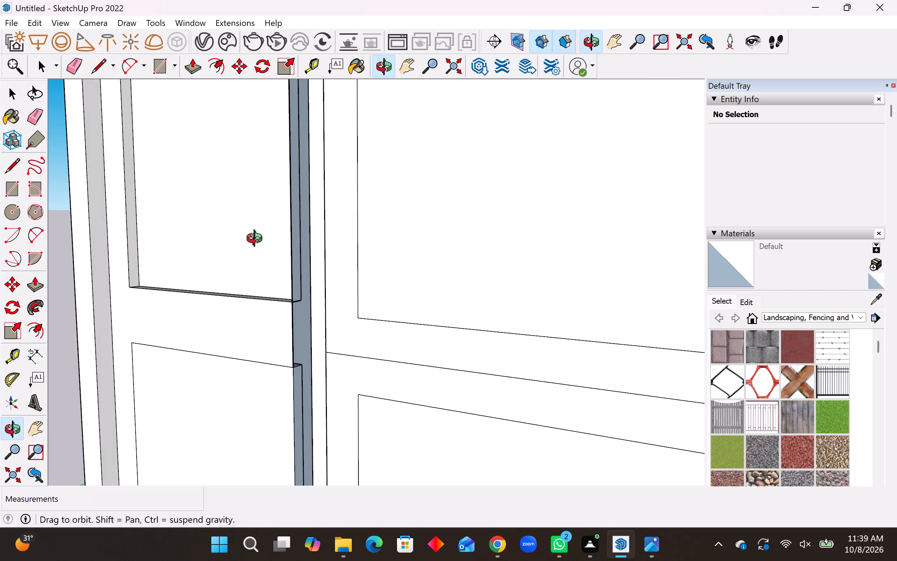
middle_drag(258, 240, 366, 233)
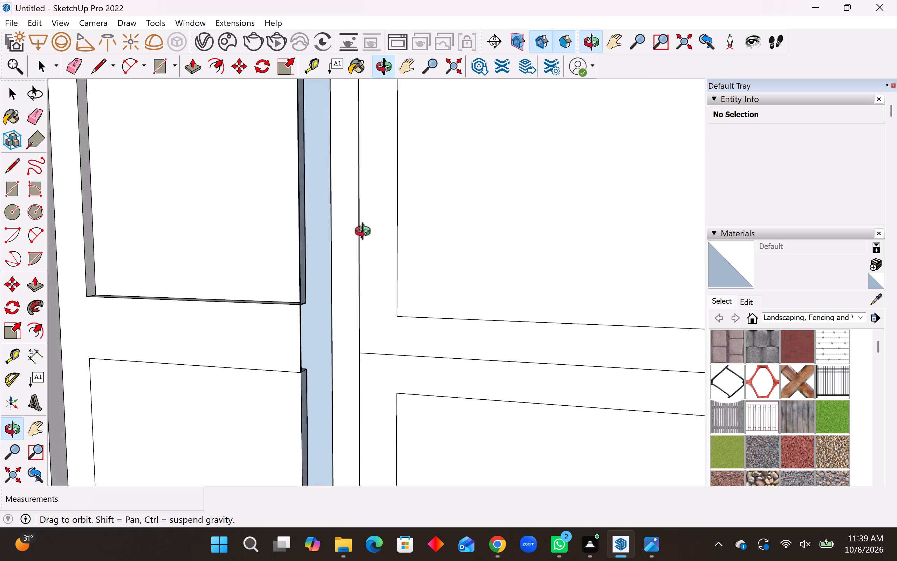
middle_drag(366, 233, 607, 227)
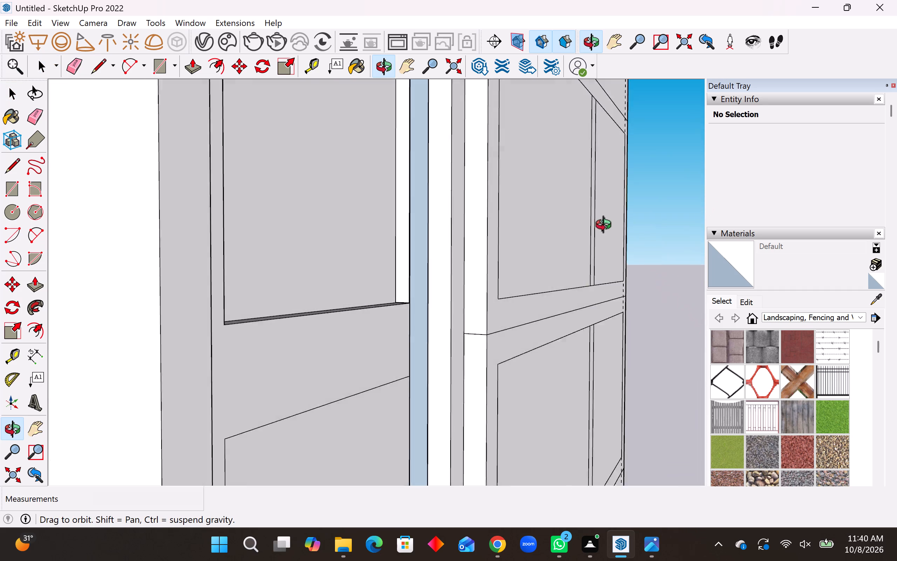
Draw a line of about 8' 6 1/8" across the open right strip, extending the shelf band's upper edge to the strip's outer edge.
middle_drag(607, 227, 529, 251)
scroll(403, 254, up, 5)
middle_drag(393, 254, 392, 276)
click(14, 171)
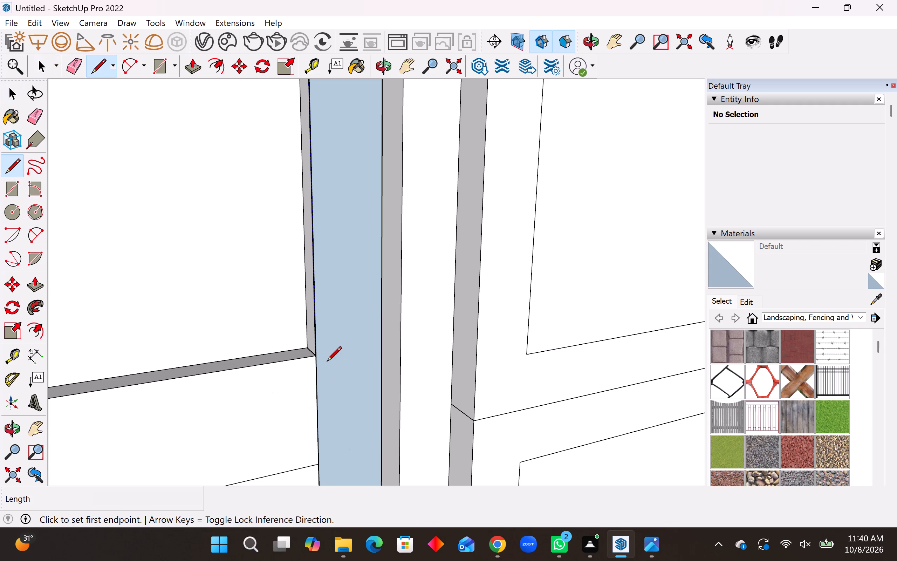
click(318, 355)
click(381, 346)
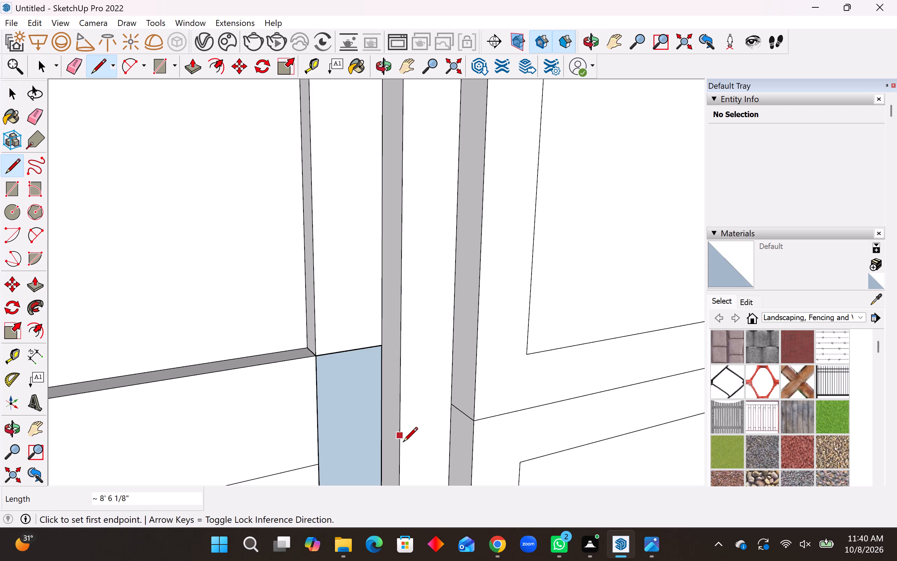
Draw a line of about 8' 6 3/16" across the open right strip, extending the shelf band's lower edge to the strip's outer edge.
scroll(403, 443, down, 9)
middle_drag(387, 444, 372, 423)
scroll(355, 325, down, 8)
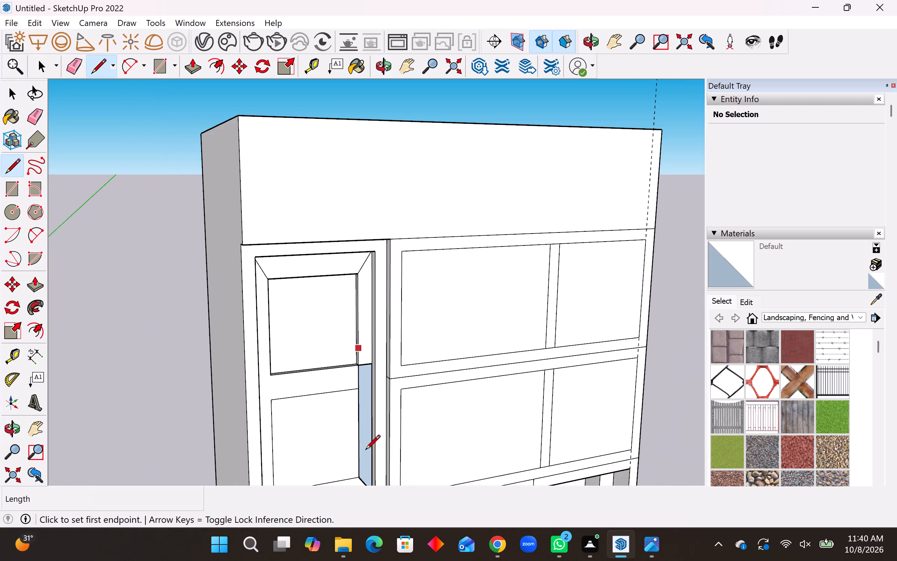
scroll(365, 459, up, 3)
scroll(341, 343, down, 5)
scroll(375, 438, up, 7)
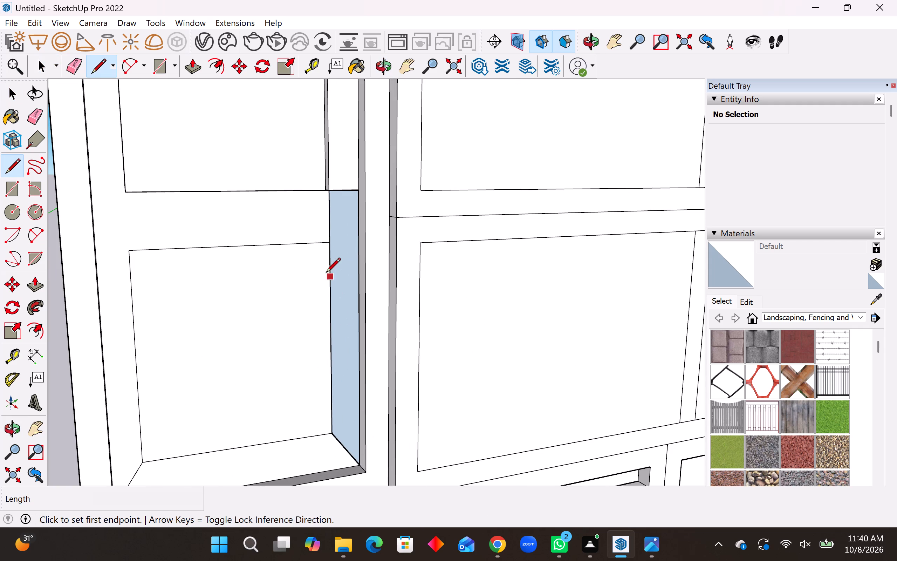
click(331, 245)
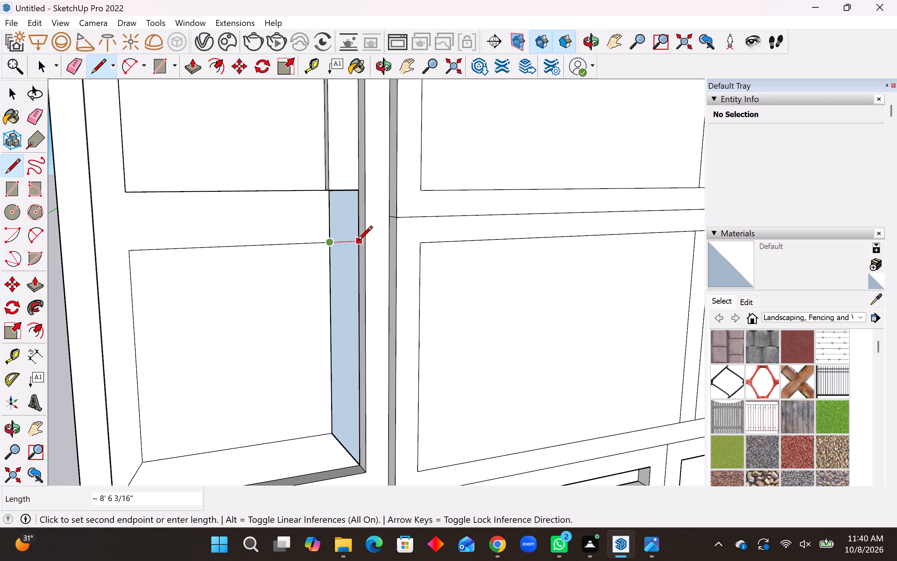
click(358, 242)
Fill the remaining gap beside the shelf band with a rectangle of about 14' by 8' 6 3/16".
middle_drag(348, 361, 305, 368)
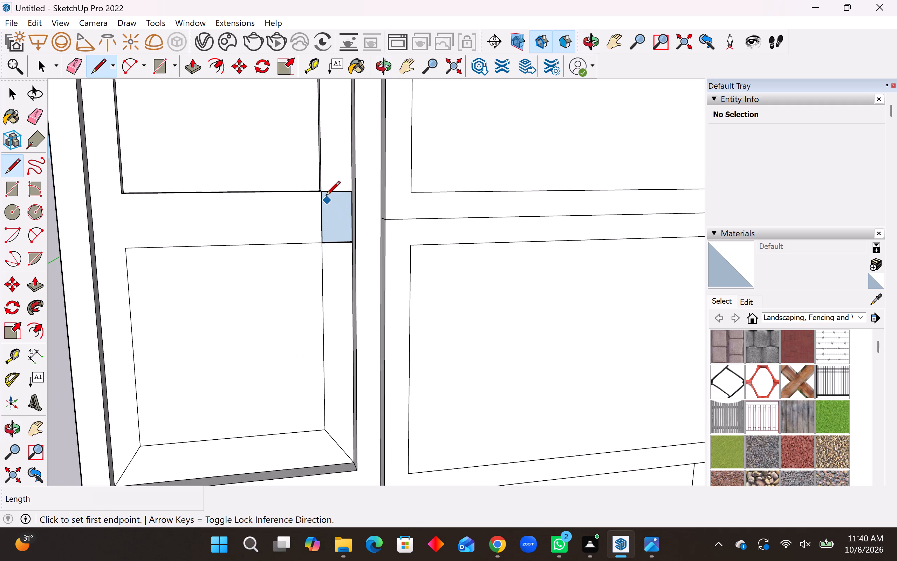
click(321, 195)
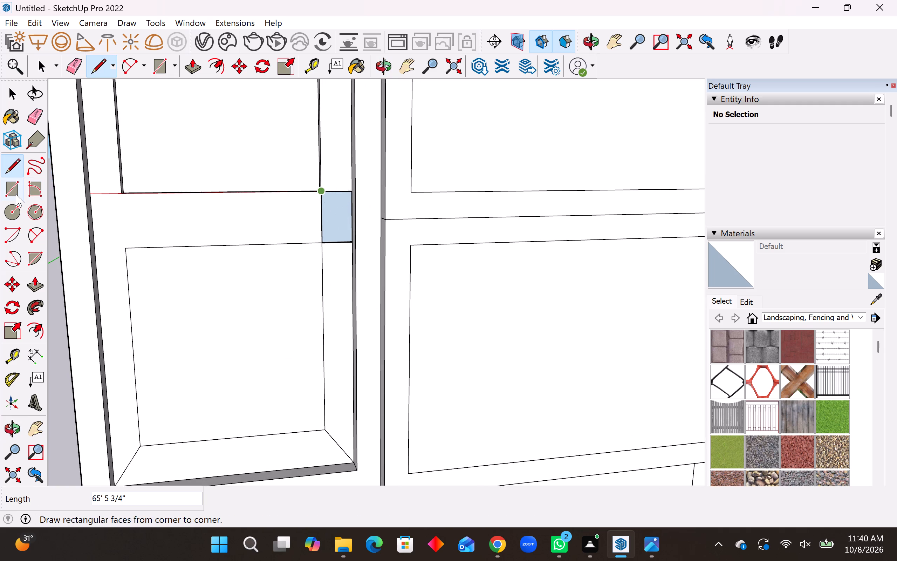
click(12, 193)
click(320, 192)
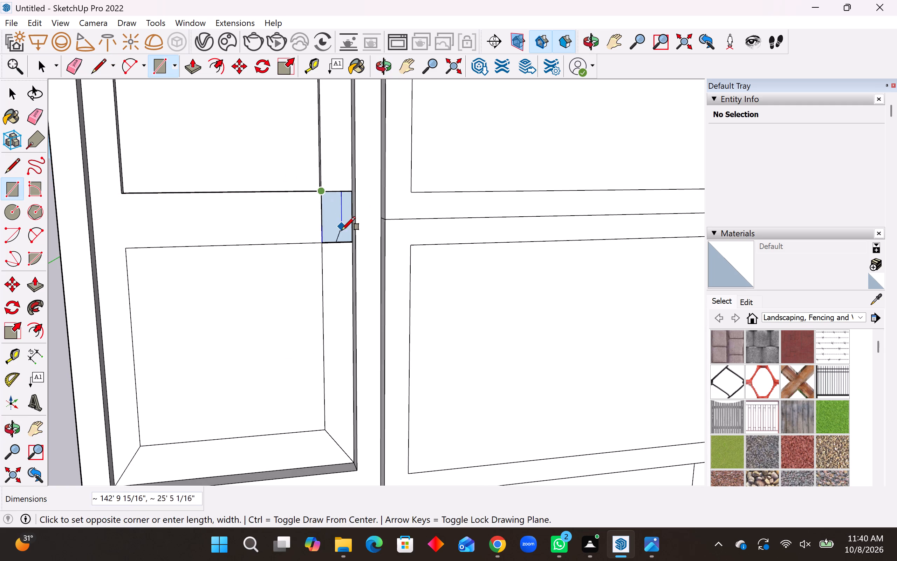
click(352, 242)
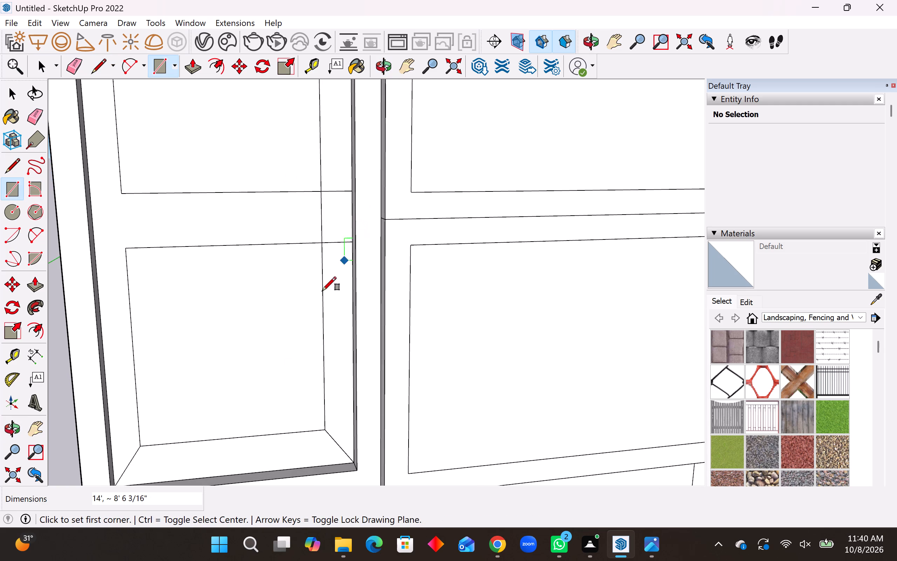
Erase the two horizontal seams across the right strip and the vertical edge between it and the shelf band.
scroll(297, 326, down, 9)
key(space)
middle_drag(301, 331, 281, 322)
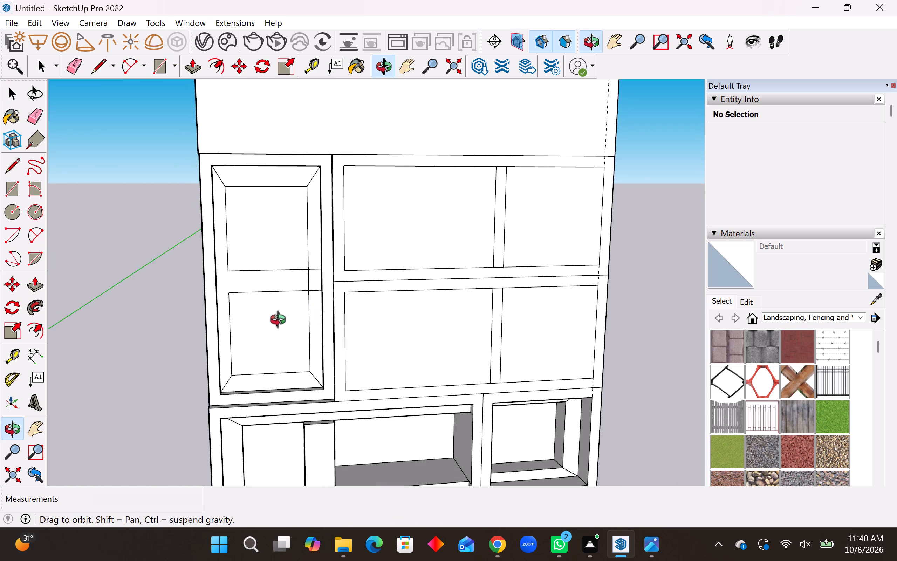
middle_drag(281, 322, 277, 321)
click(37, 109)
scroll(316, 303, up, 4)
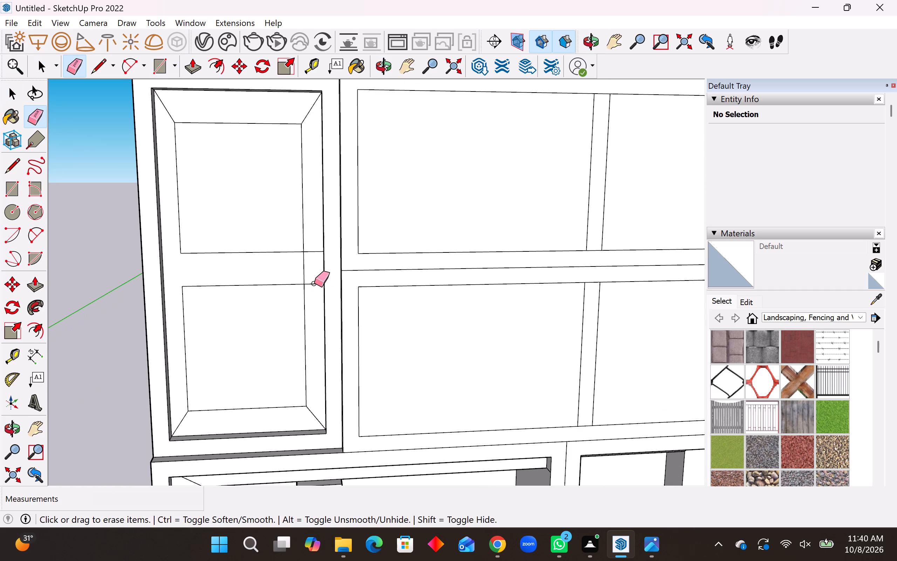
click(314, 283)
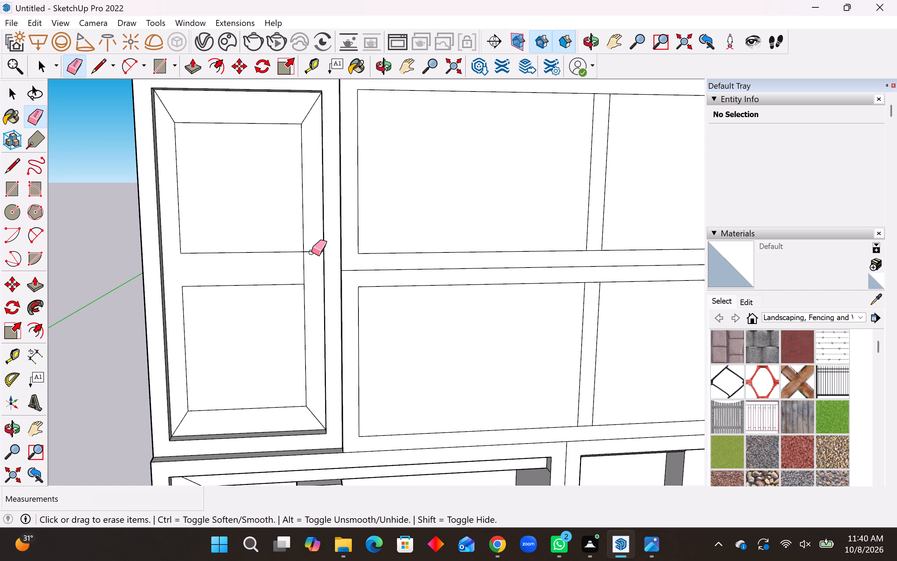
click(311, 252)
click(303, 263)
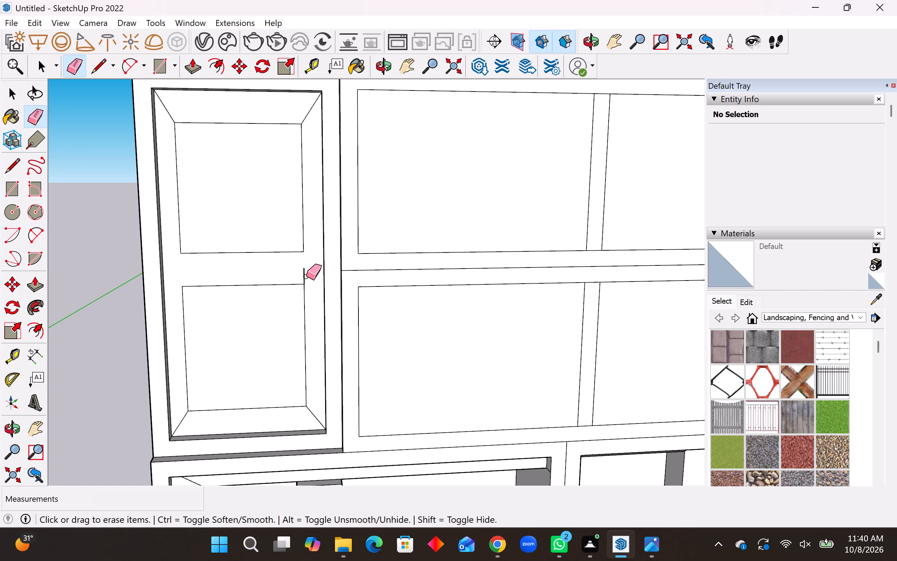
click(304, 276)
Examine the tall left compartment and the whole wall unit from both sides and the front.
scroll(433, 320, down, 5)
middle_drag(431, 320, 418, 317)
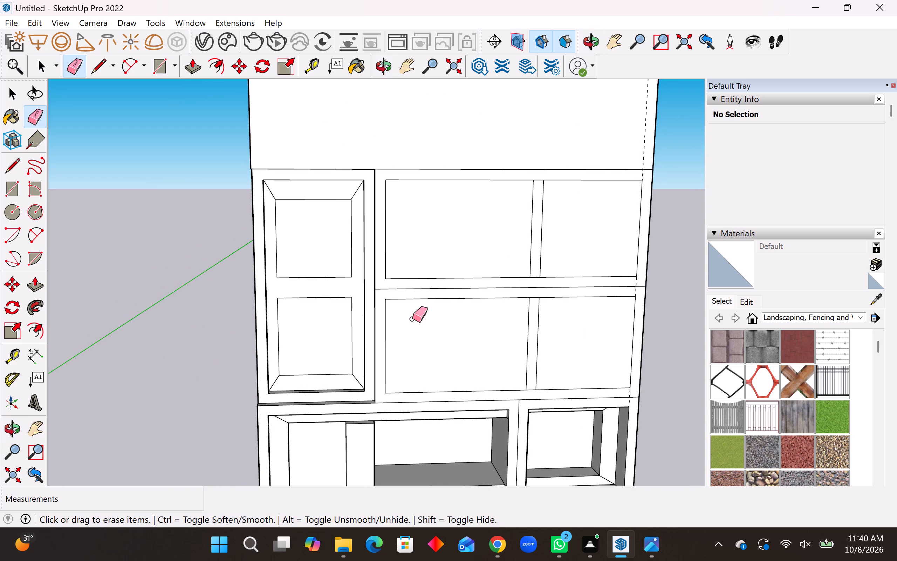
scroll(300, 319, down, 4)
middle_drag(306, 317, 515, 242)
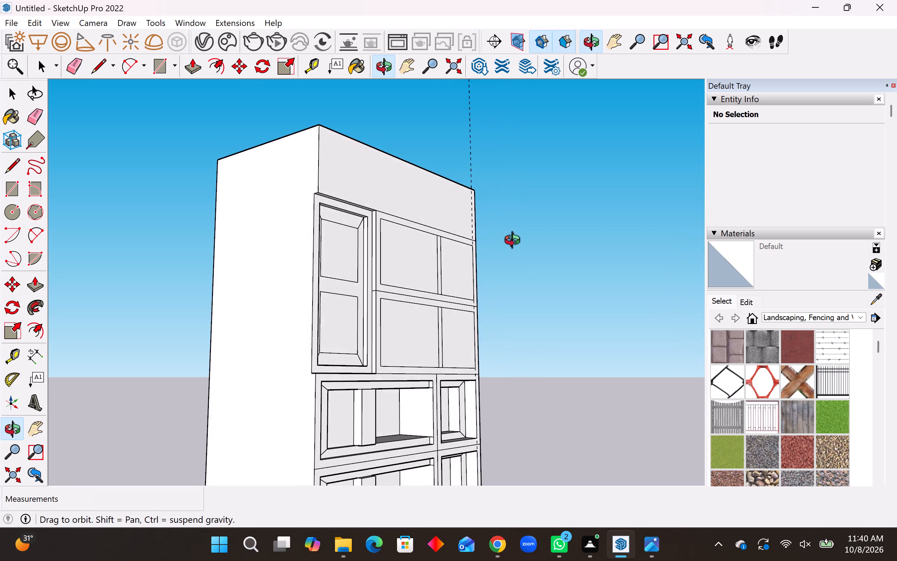
middle_drag(515, 242, 111, 297)
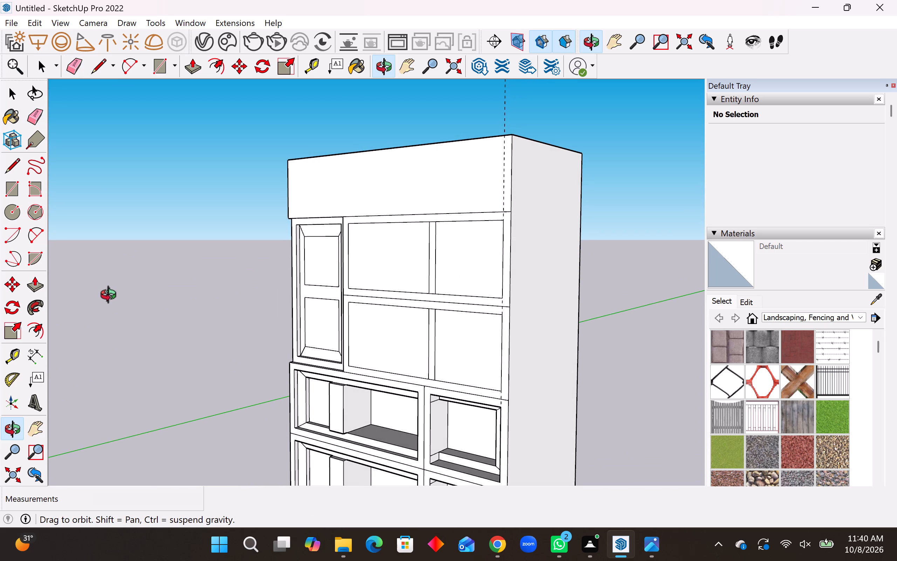
middle_drag(111, 297, 344, 295)
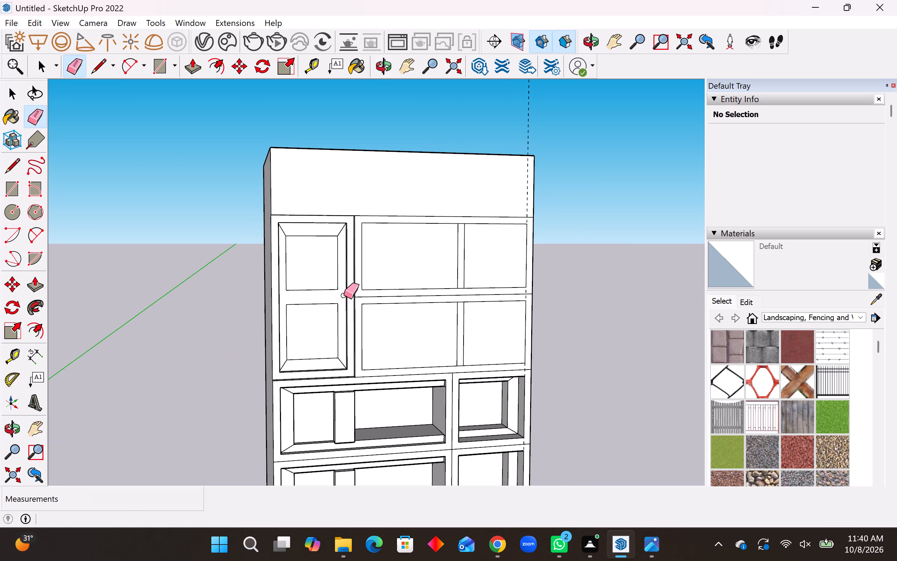
scroll(297, 271, down, 5)
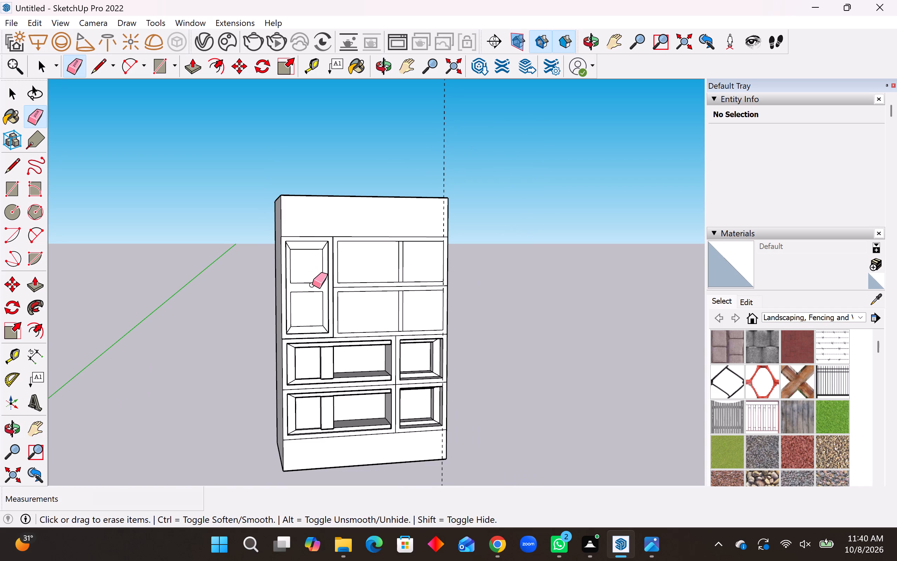
scroll(312, 285, down, 4)
scroll(365, 301, down, 4)
middle_drag(469, 297, 430, 308)
scroll(405, 299, up, 4)
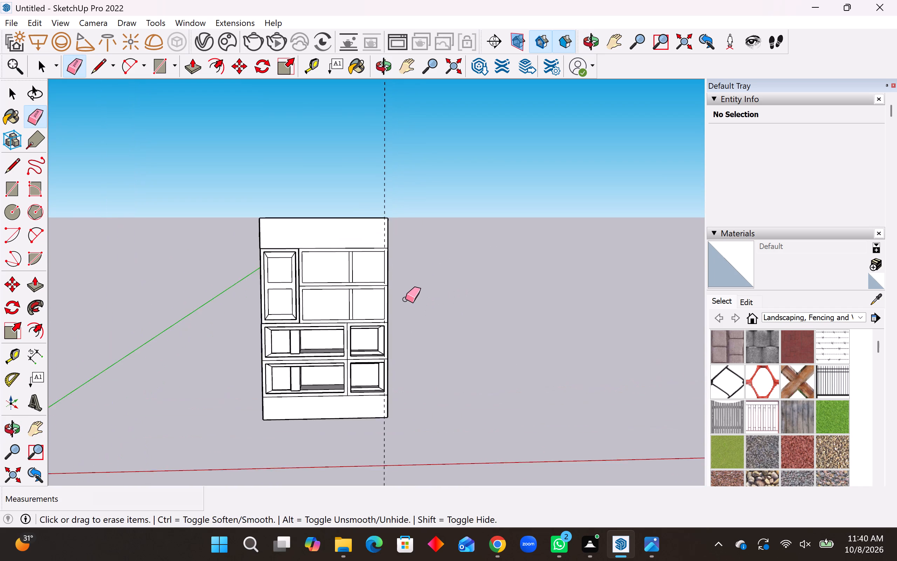
scroll(405, 299, up, 7)
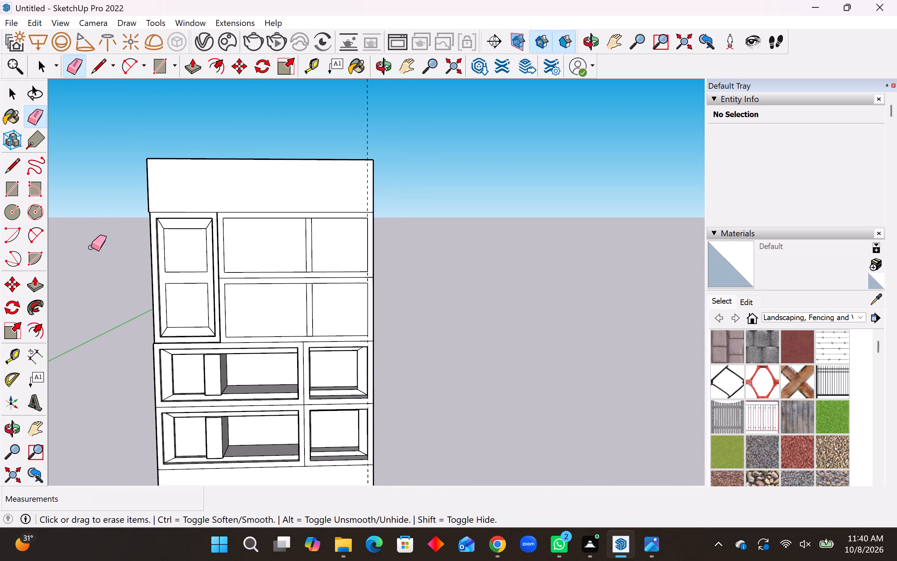
Draw a vertical line of about 63' 6 3/16" on the top panel, along the dashed guide from the panel's bottom edge to its top edge.
click(9, 170)
scroll(425, 276, up, 3)
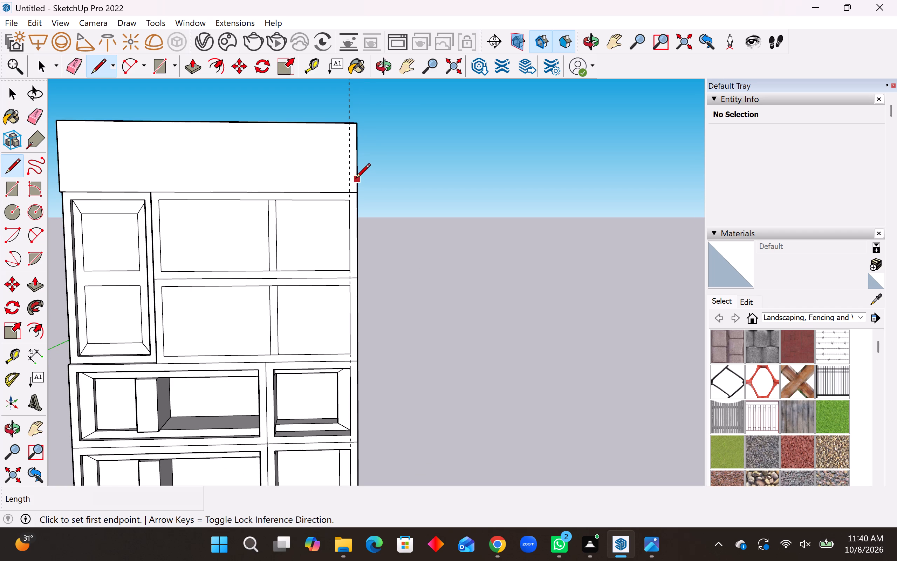
scroll(348, 190, up, 3)
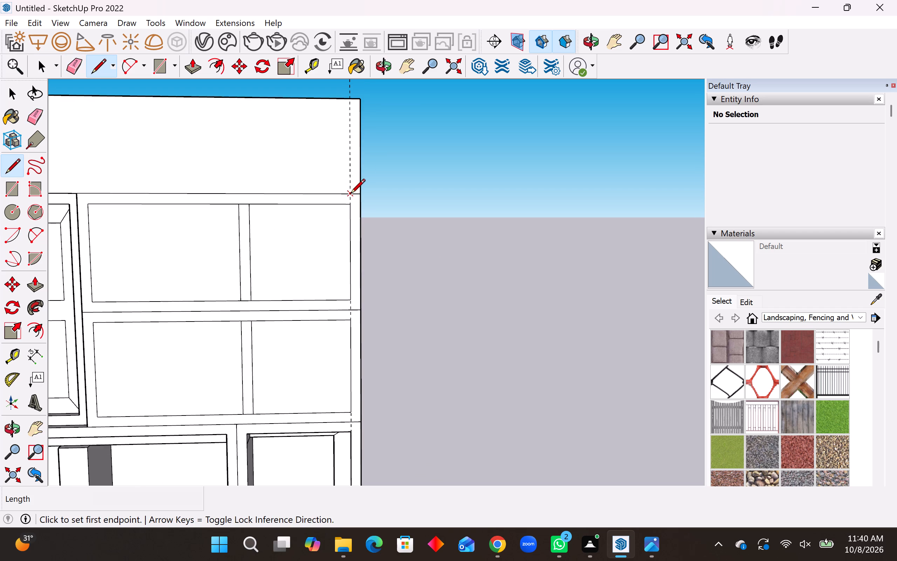
click(350, 195)
click(349, 102)
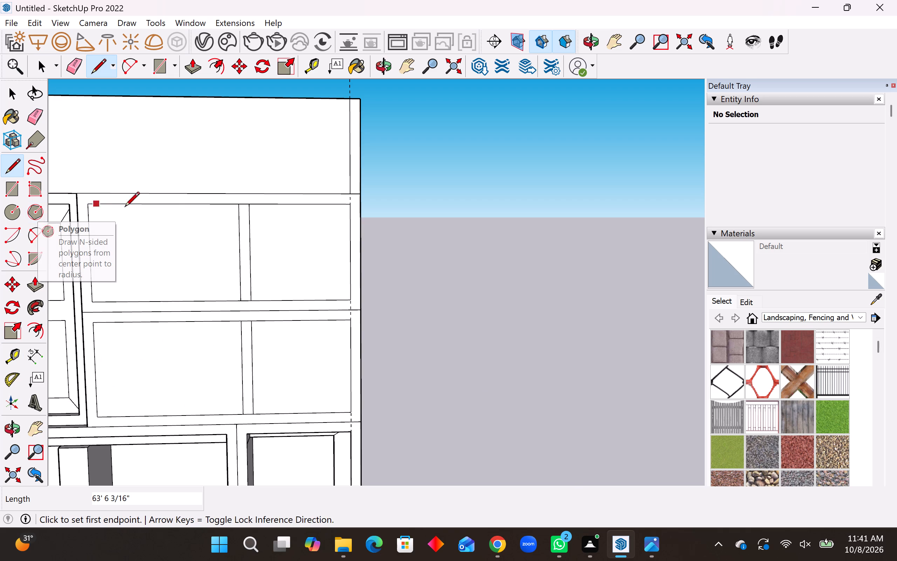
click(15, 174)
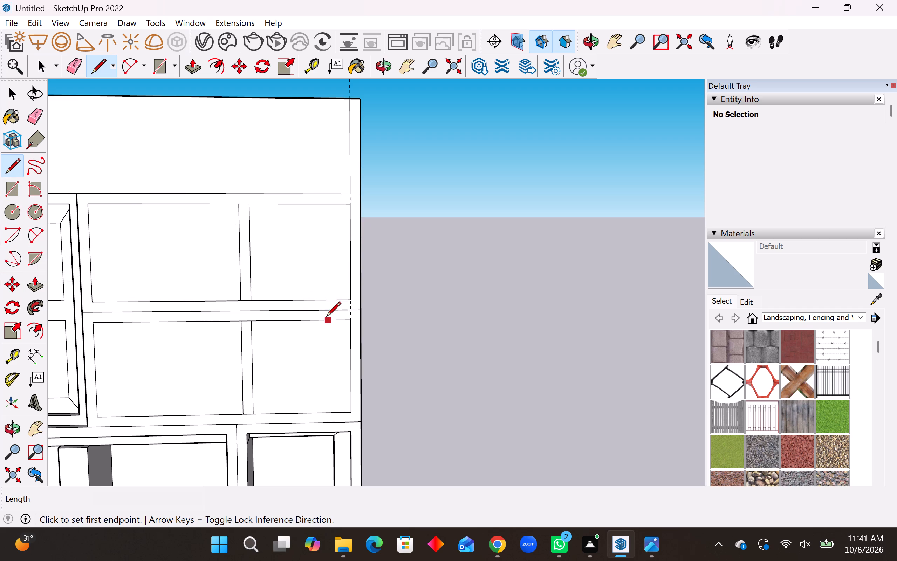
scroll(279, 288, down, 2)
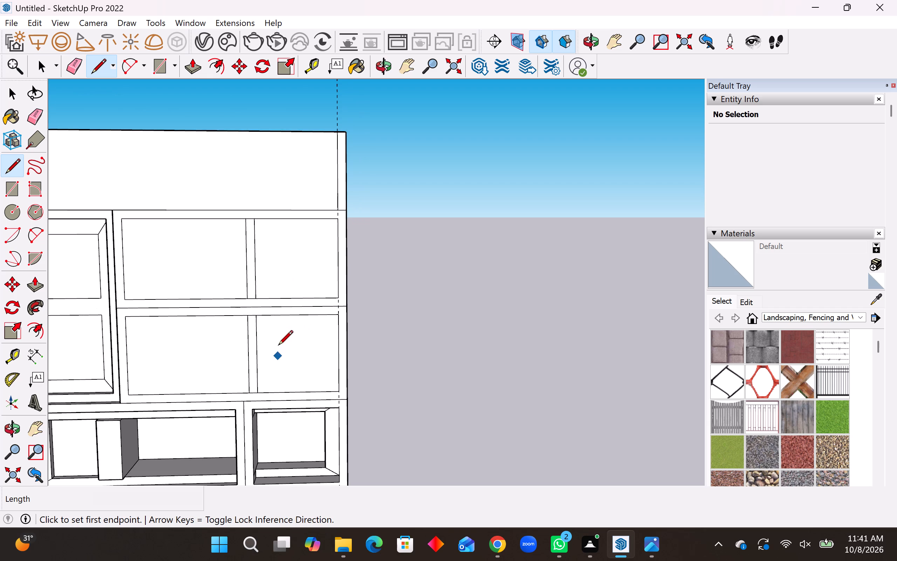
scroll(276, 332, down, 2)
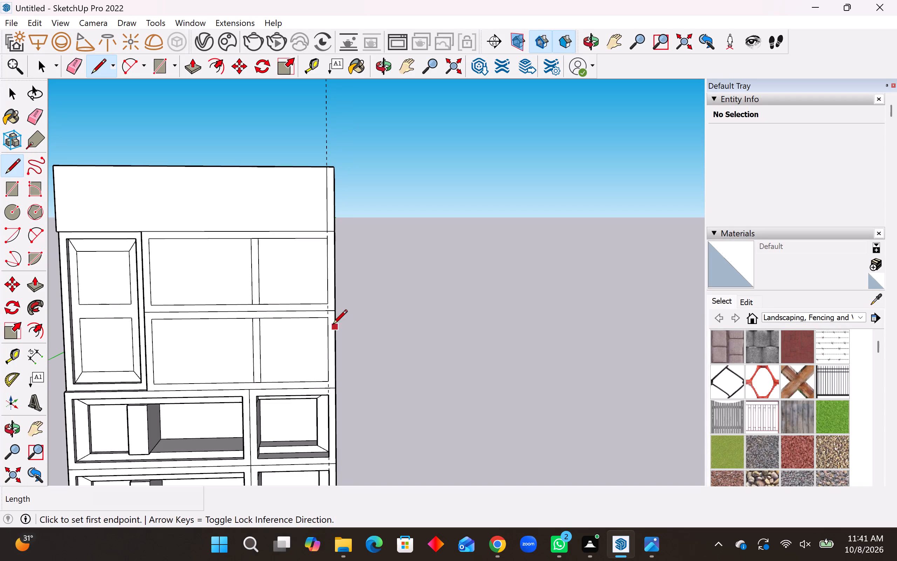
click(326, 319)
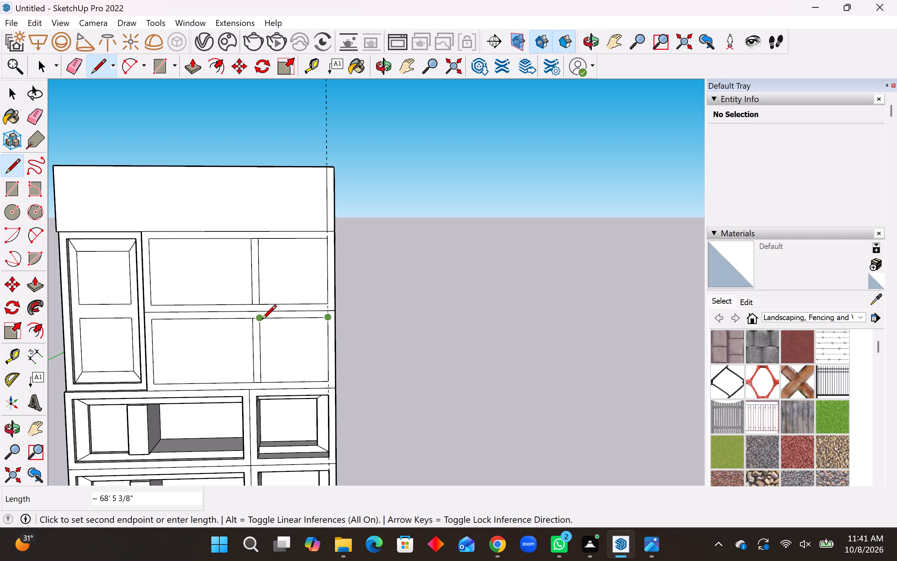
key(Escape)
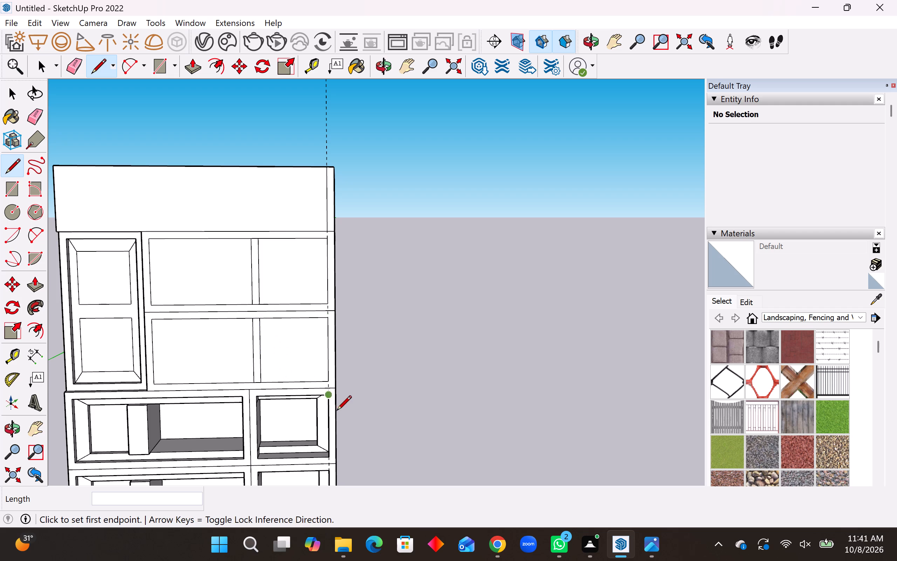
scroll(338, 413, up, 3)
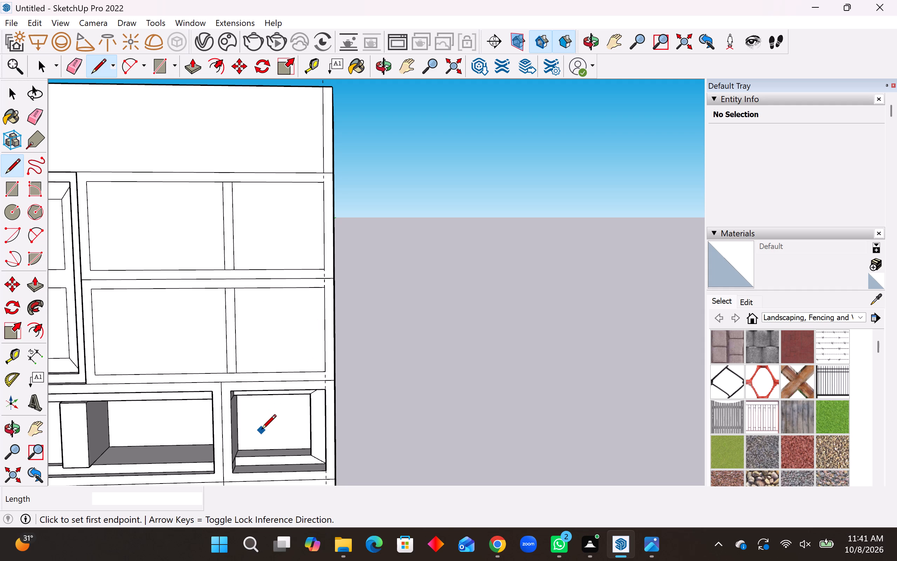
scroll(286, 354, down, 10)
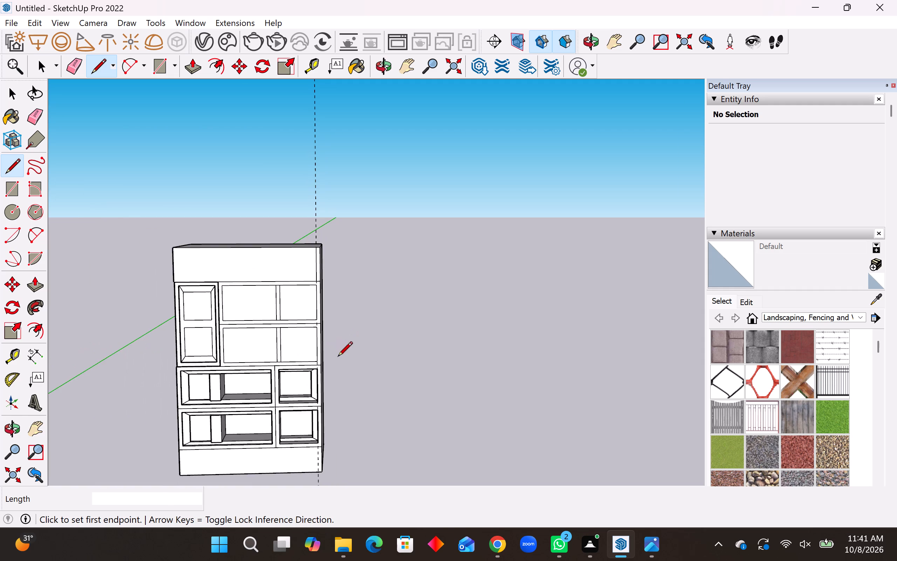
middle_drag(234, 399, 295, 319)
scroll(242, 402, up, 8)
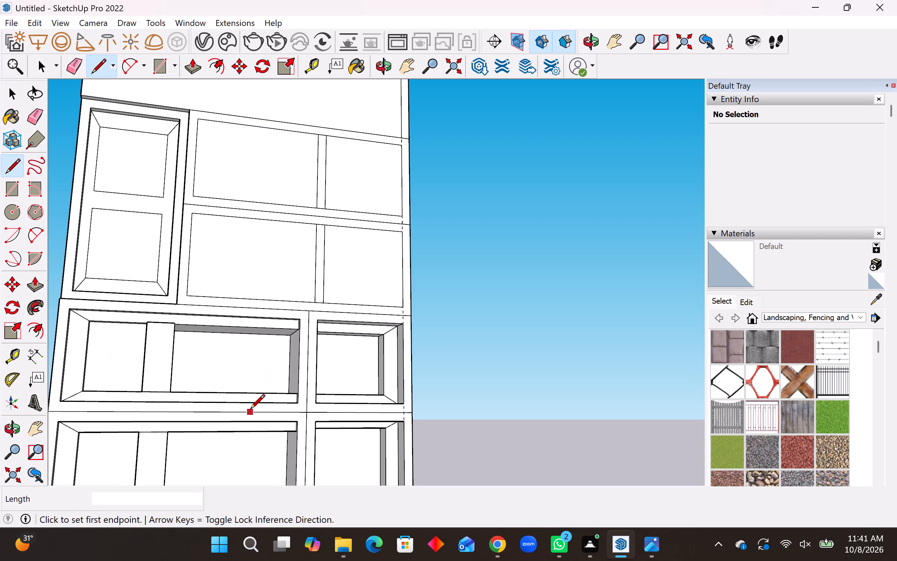
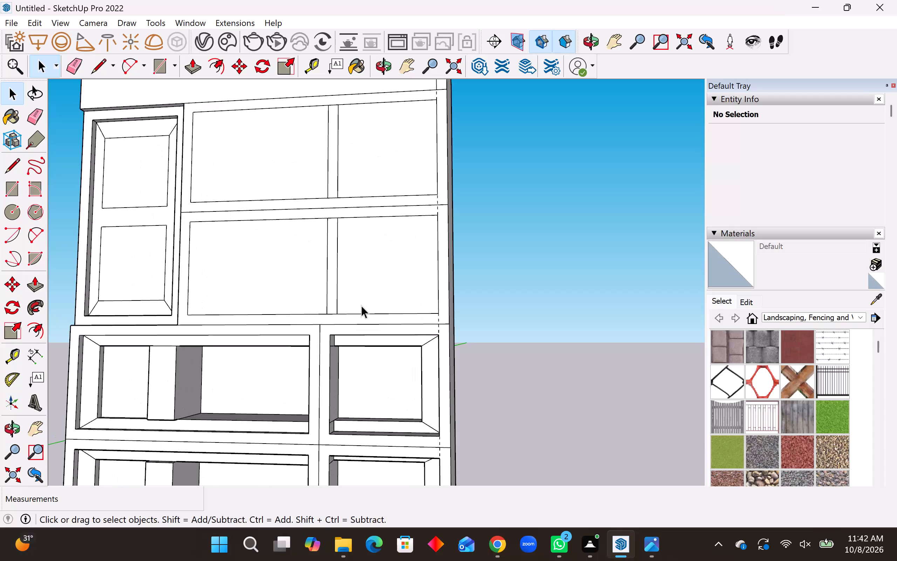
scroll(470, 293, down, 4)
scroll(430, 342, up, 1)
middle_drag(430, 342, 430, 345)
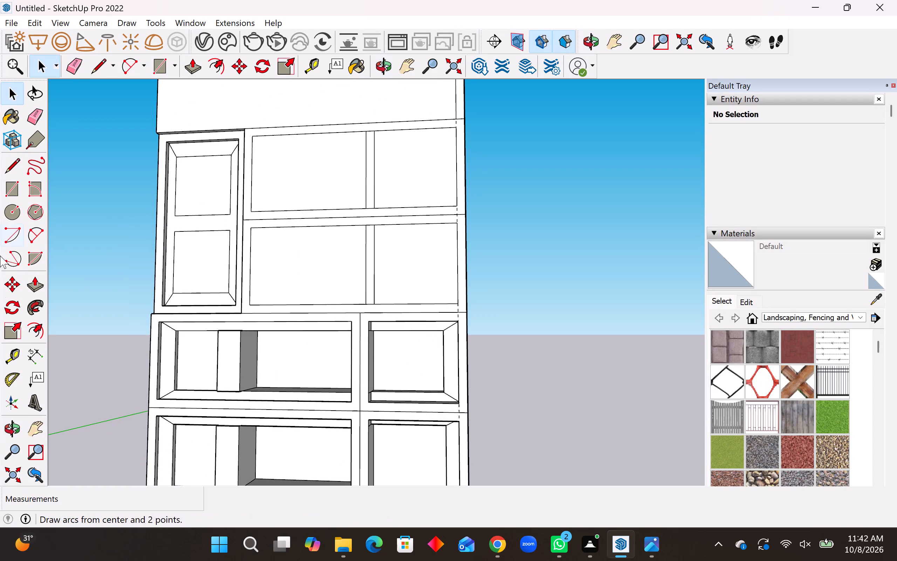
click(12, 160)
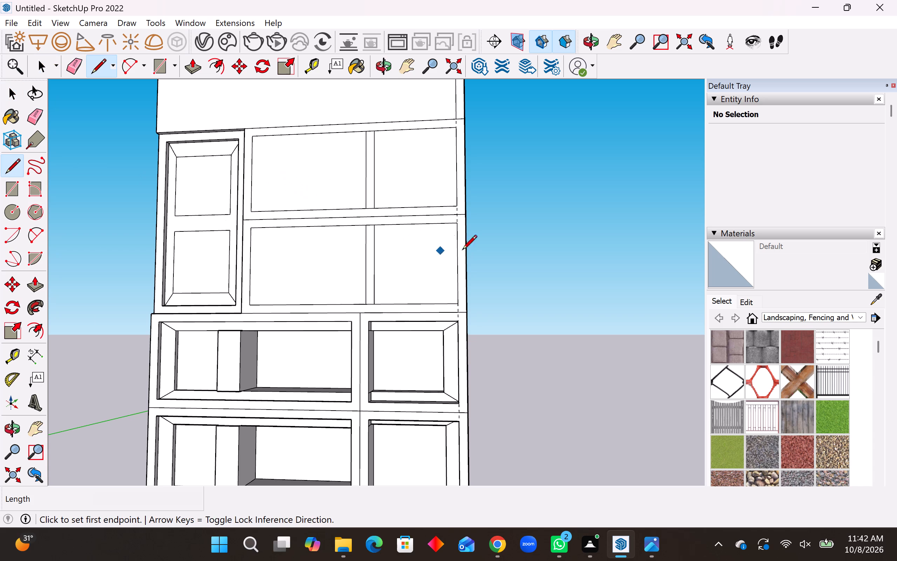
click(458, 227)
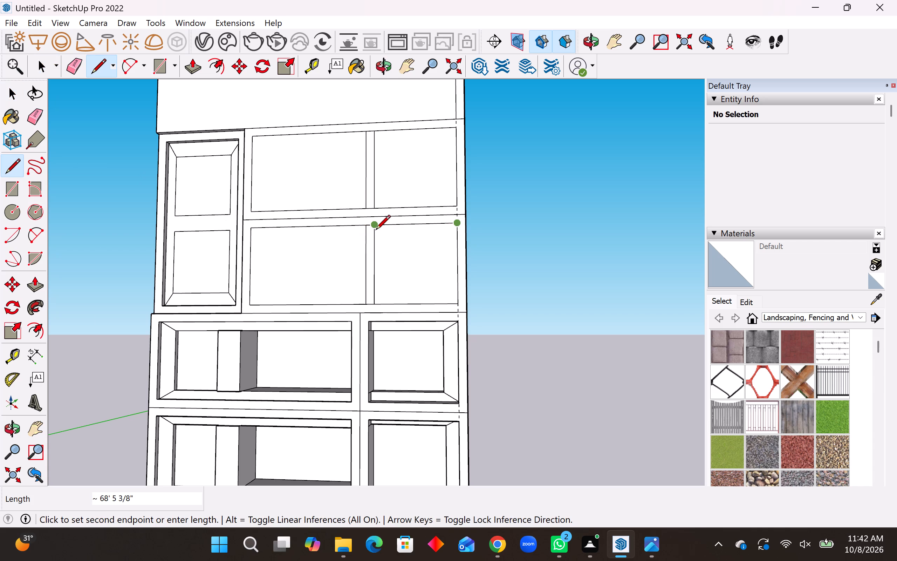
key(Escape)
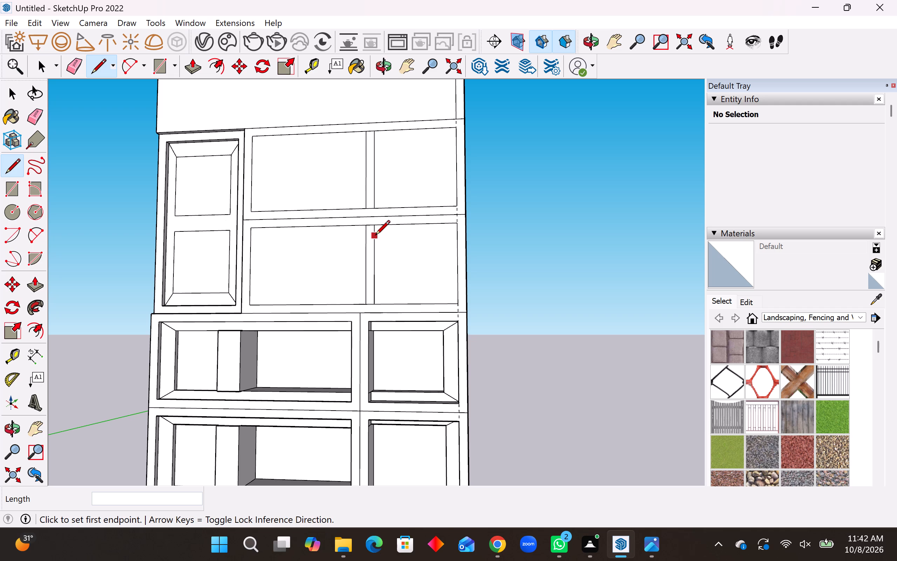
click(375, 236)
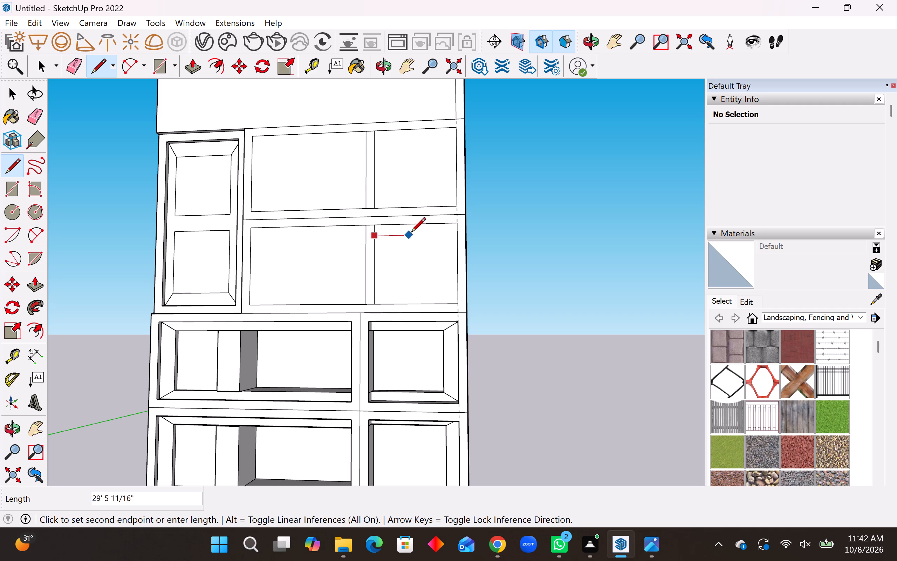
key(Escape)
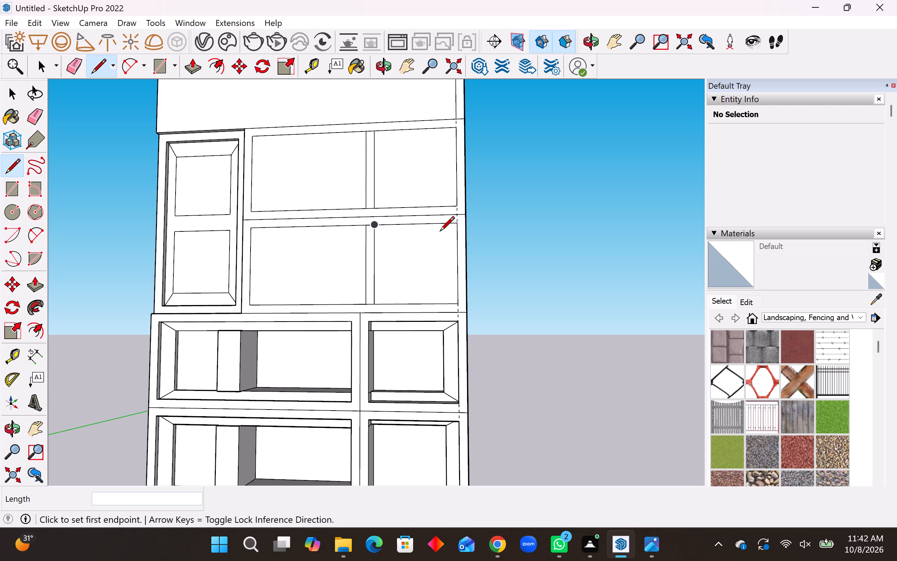
Draw a rectangle of about 58' 8 1/2" by 55' 4 3/4" in the lower narrow compartment, starting from the divider strip's edge.
scroll(381, 234, up, 3)
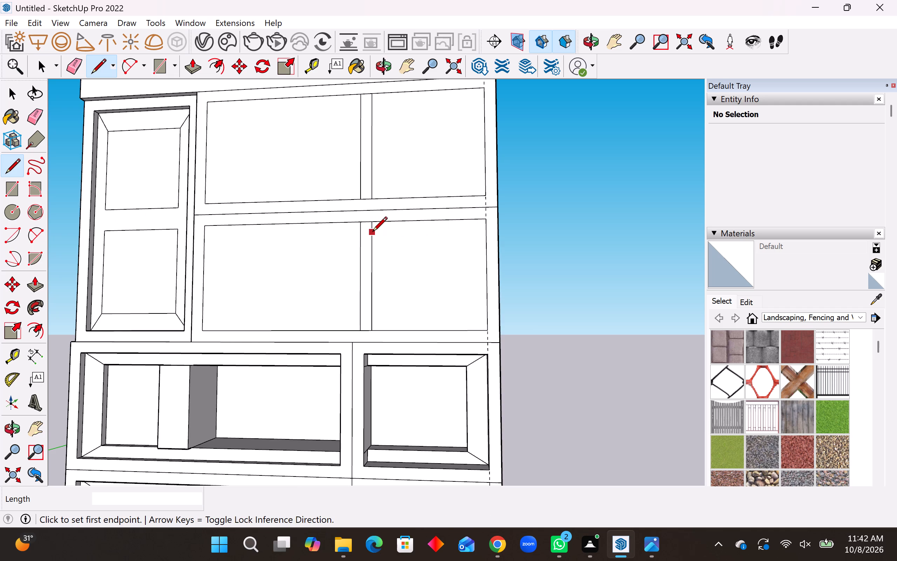
click(372, 231)
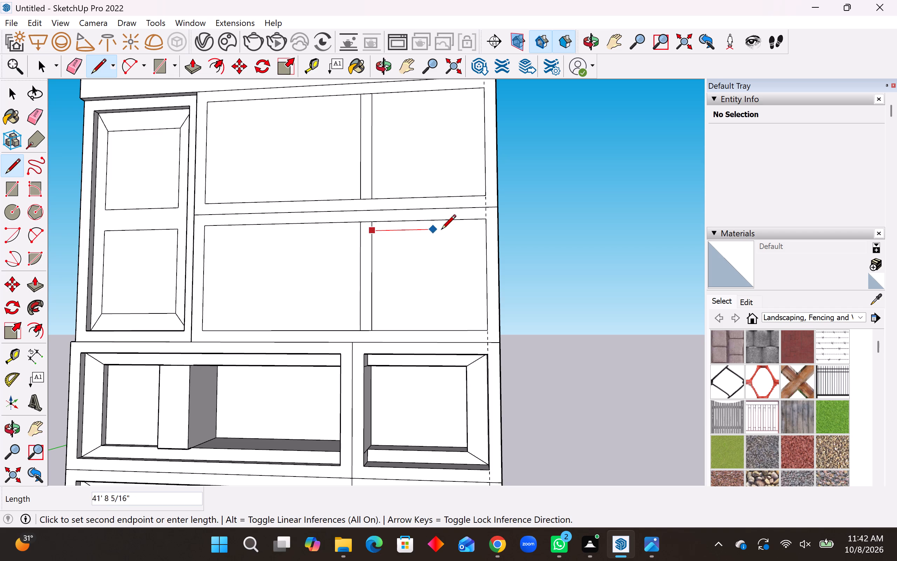
click(470, 231)
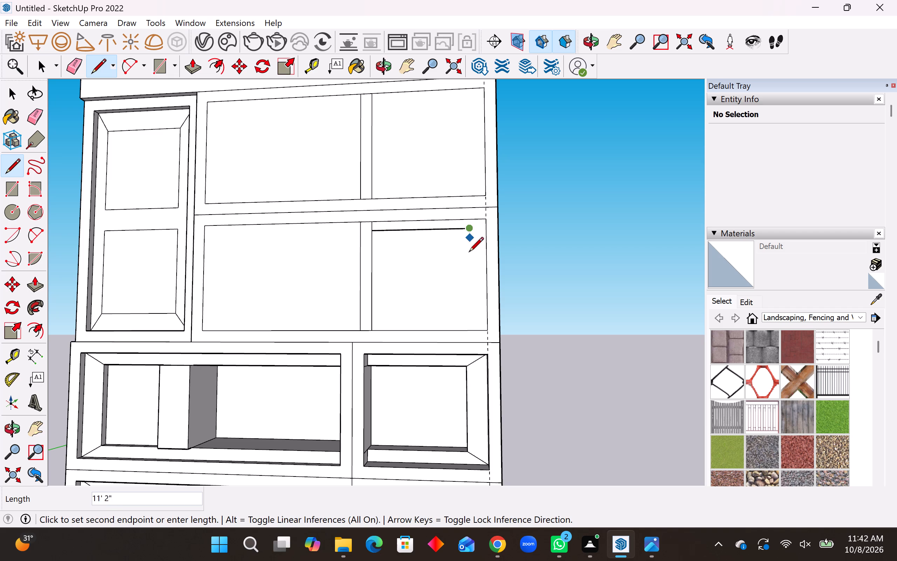
click(471, 322)
click(379, 318)
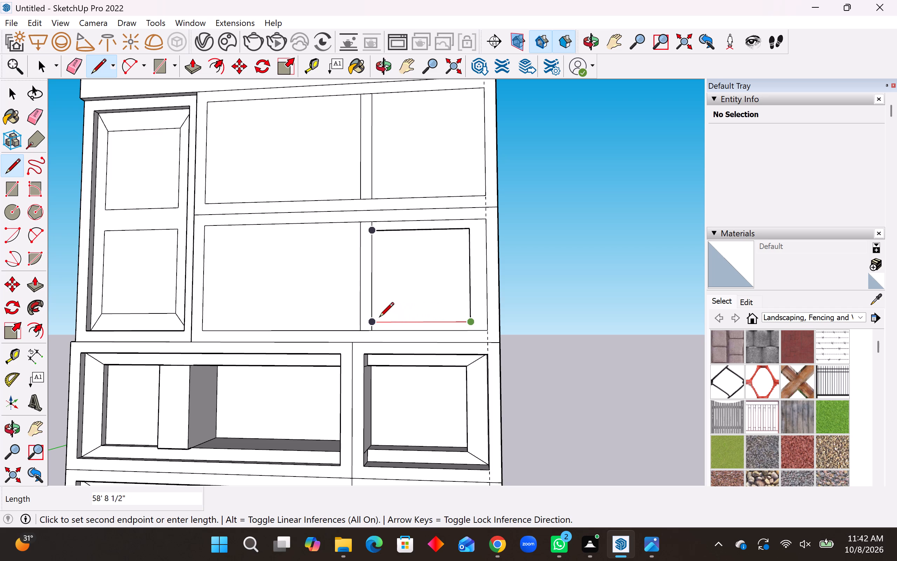
Join the new rectangle's two outer corners to the lower narrow compartment's corners with diagonal lines about 11' long.
click(468, 230)
click(482, 221)
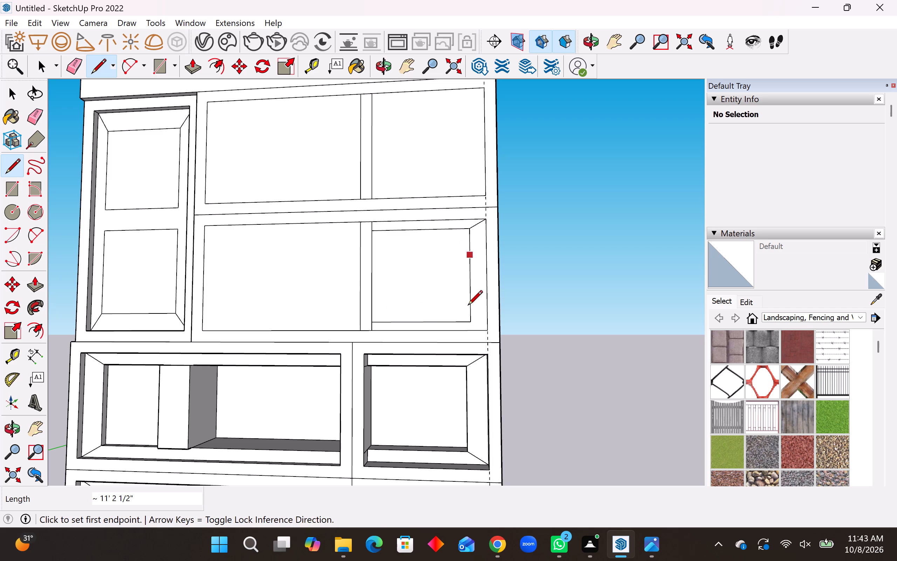
click(469, 322)
click(484, 331)
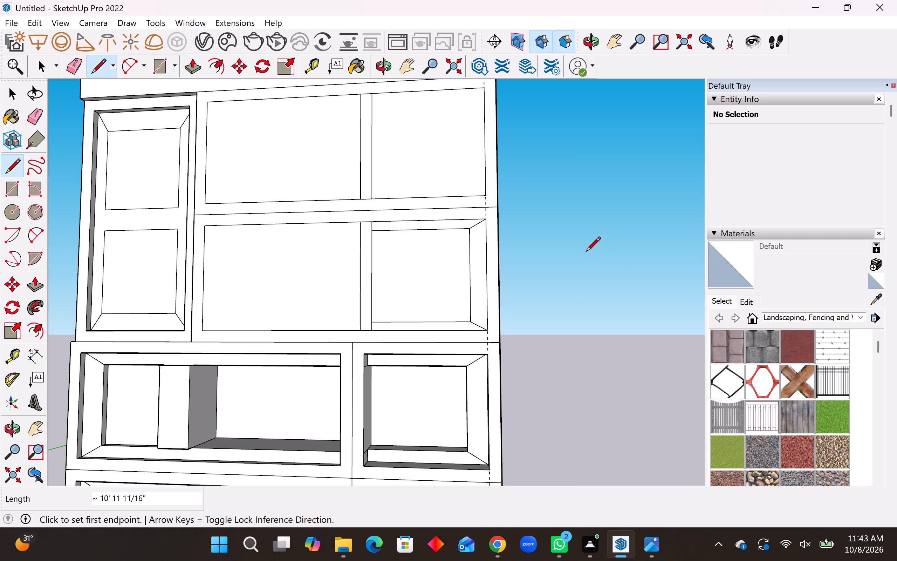
Draw a matching rectangle of about 58' 8 1/2" by 54' 11 1/2" in the upper narrow compartment, starting from the divider strip's edge.
scroll(430, 337, down, 3)
scroll(403, 160, up, 3)
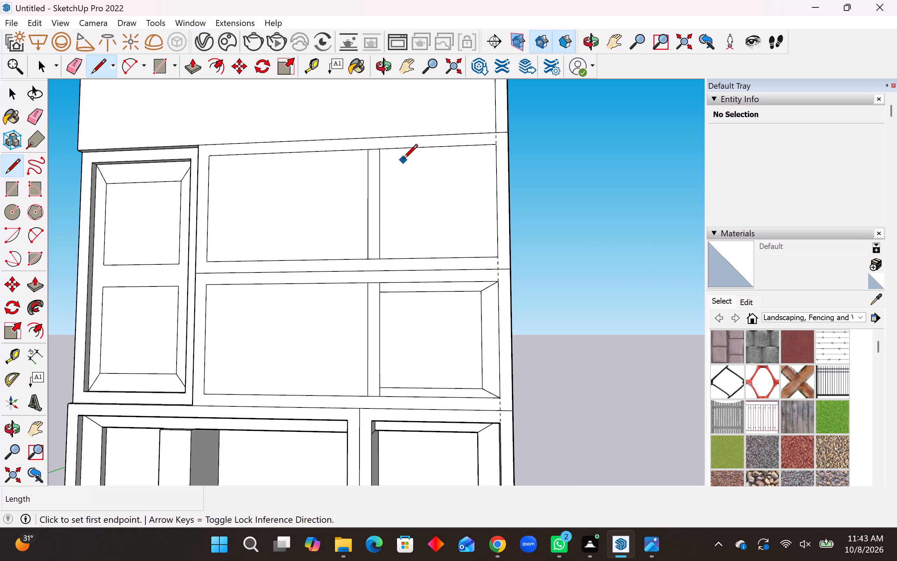
click(379, 158)
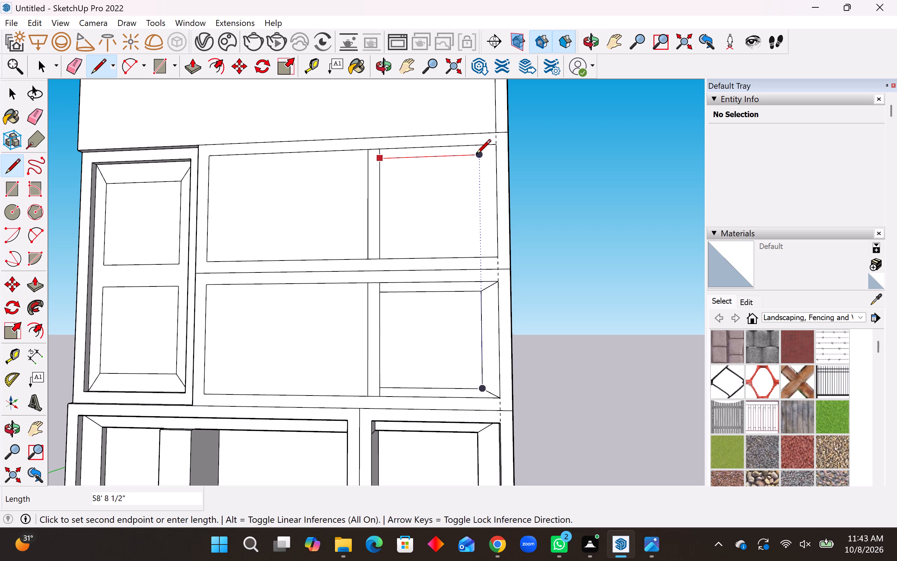
click(476, 155)
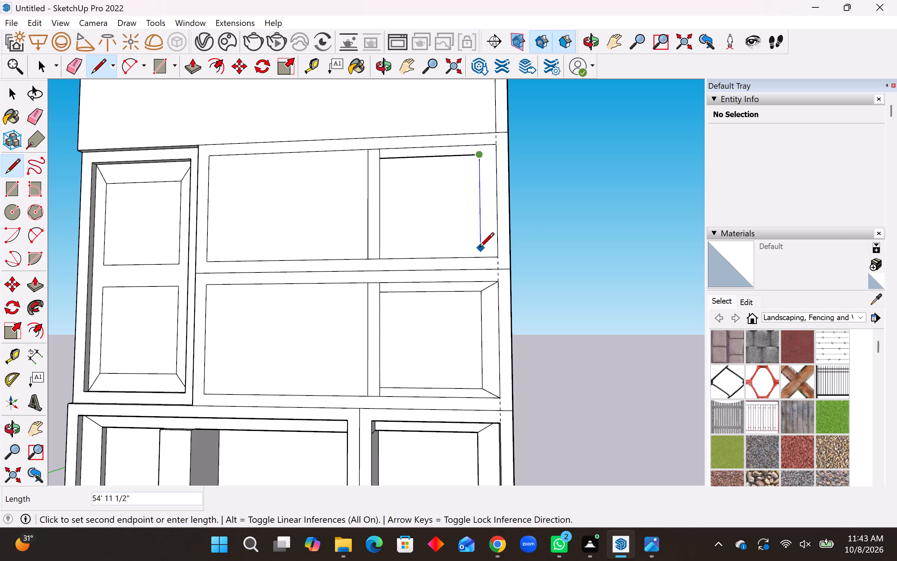
click(479, 248)
click(379, 246)
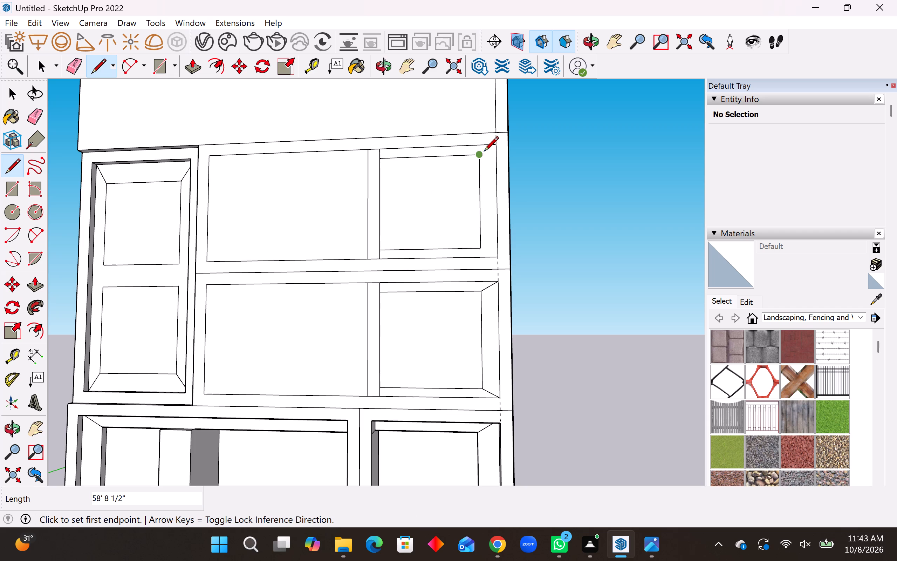
Join the upper rectangle's two outer corners to the compartment's corners with diagonals of about 11' 3 7/8" and 11' 7/8".
click(480, 156)
click(494, 145)
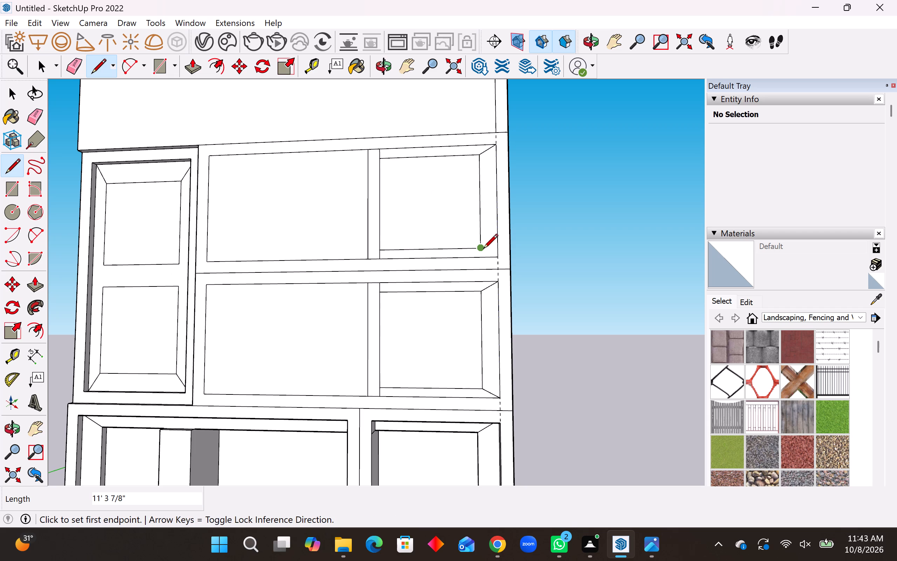
click(483, 250)
click(496, 257)
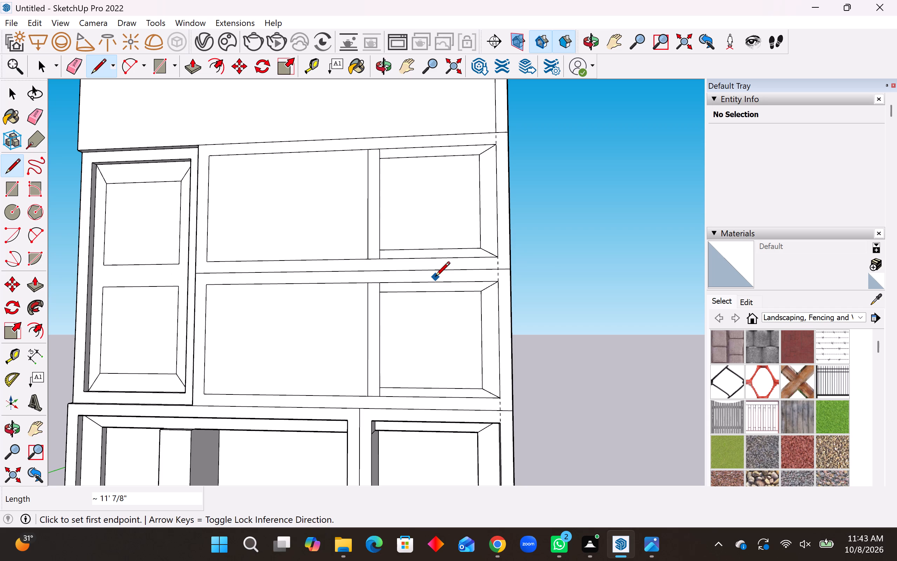
Save the model as "4 sketchup" in the Downloads folder, closing the 4.jpg image in Photos before confirming the save.
scroll(527, 297, down, 5)
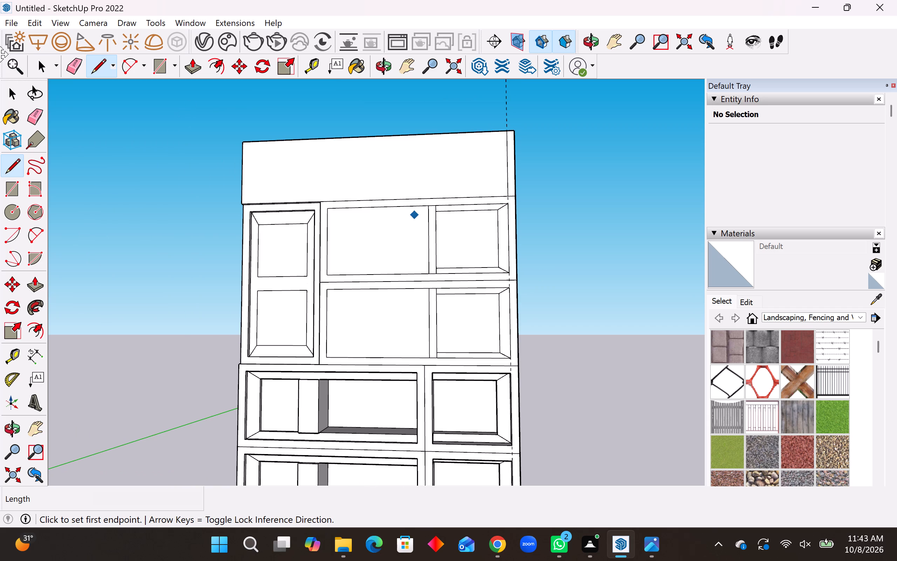
click(9, 23)
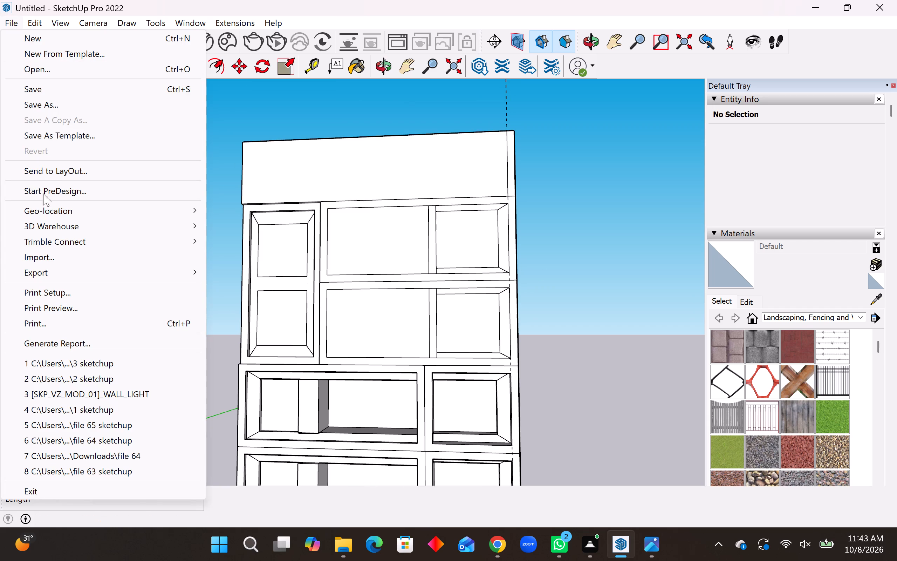
click(59, 106)
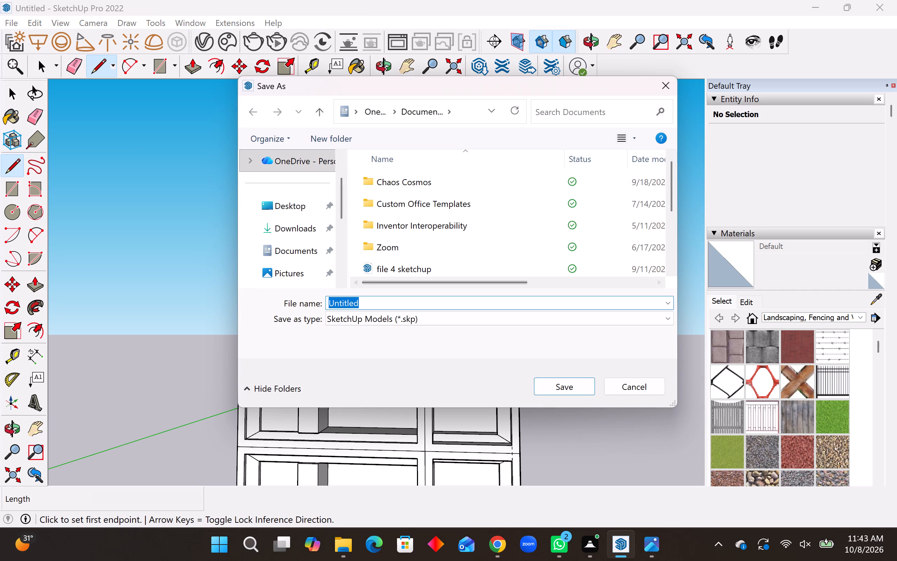
key(4)
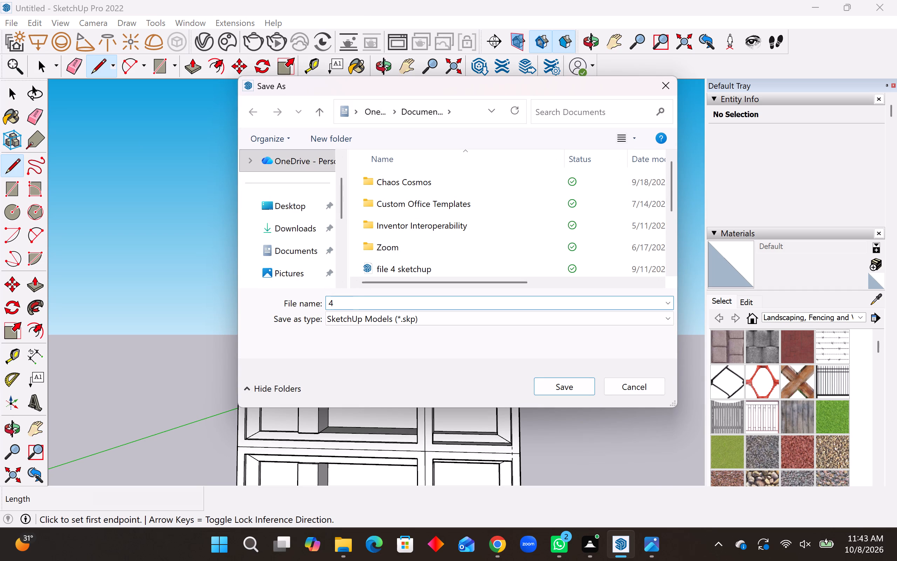
key(space)
text(sketchup)
click(296, 233)
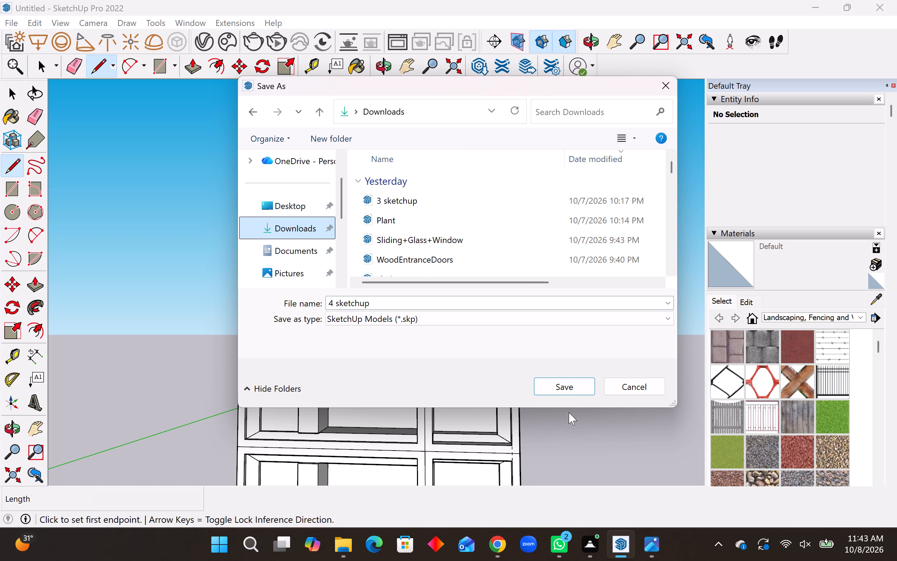
click(645, 545)
click(714, 90)
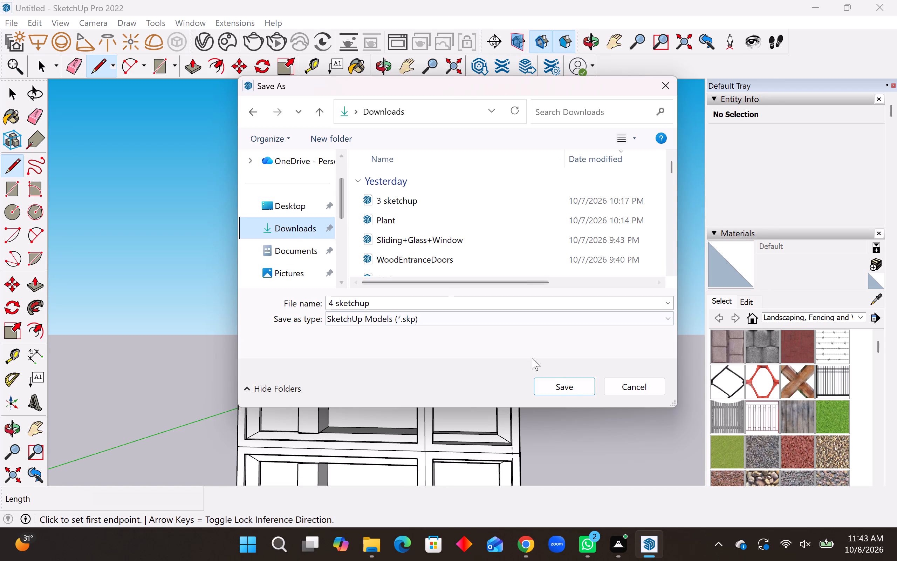
click(558, 387)
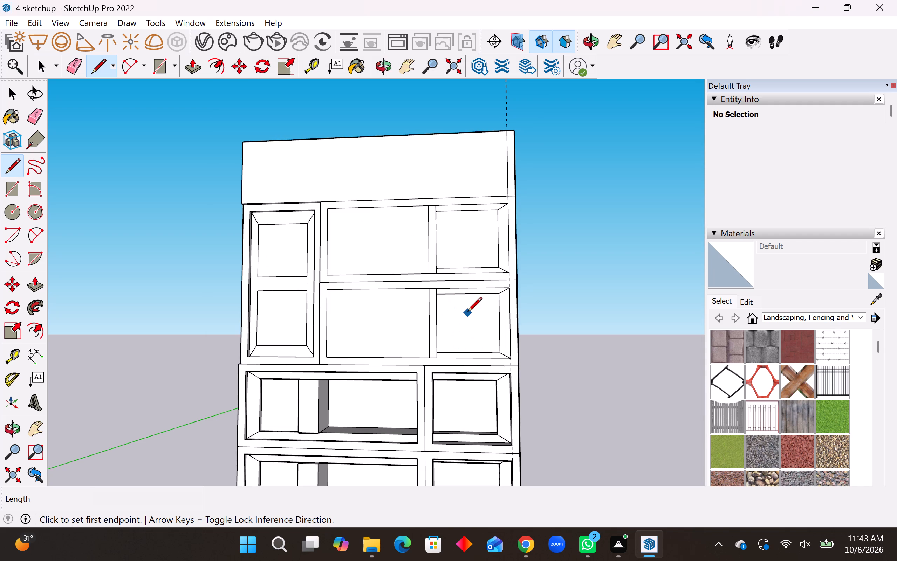
Push the vertical divider strip between the two upper compartments inward by 5'.
middle_drag(436, 311, 451, 304)
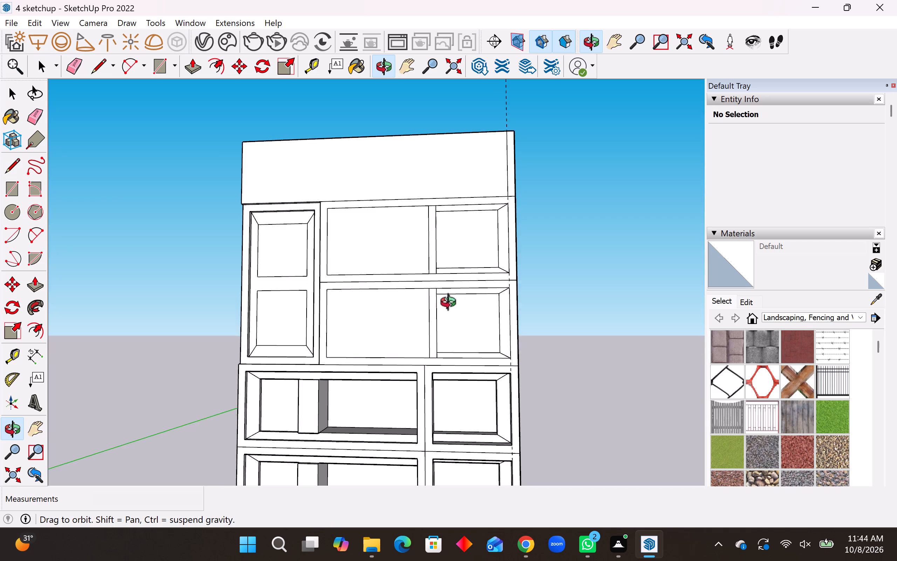
middle_drag(451, 304, 450, 313)
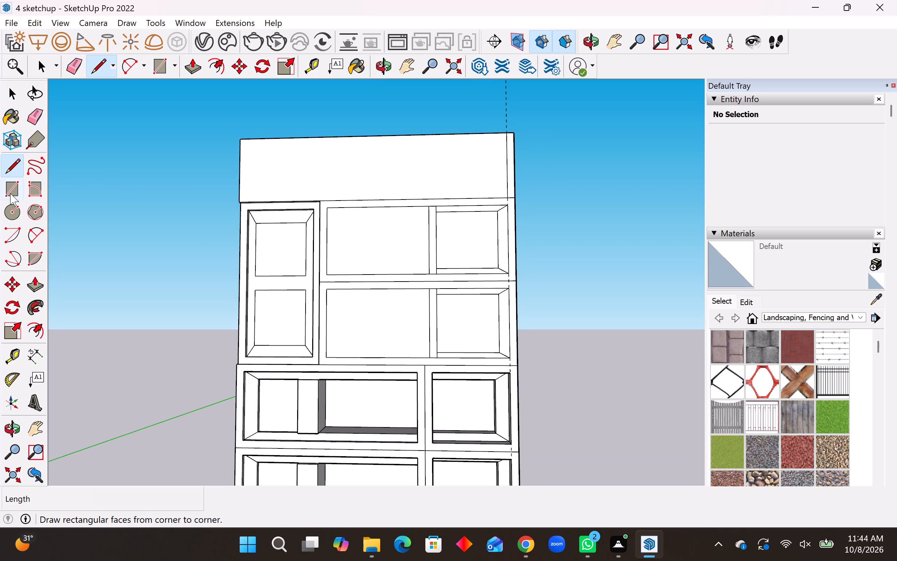
click(37, 286)
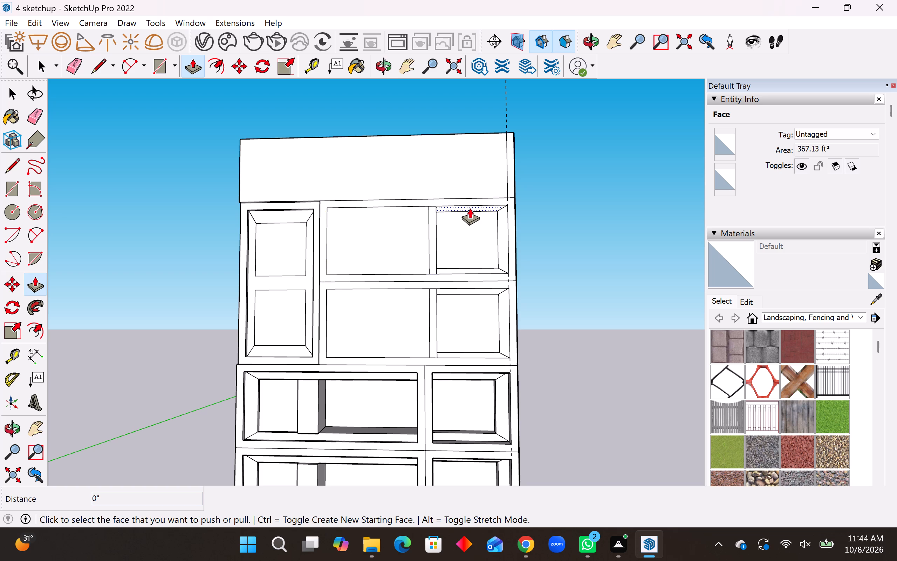
click(429, 231)
middle_drag(426, 224, 433, 264)
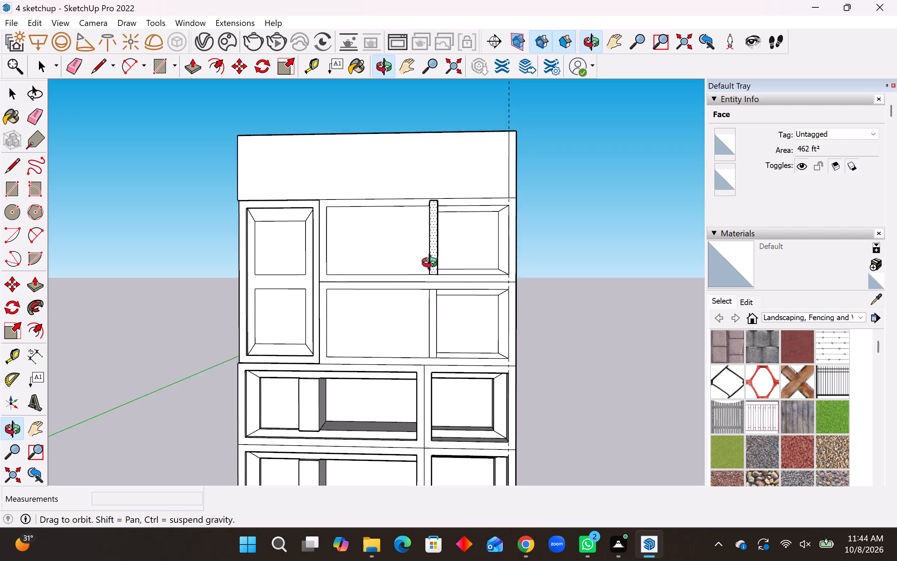
middle_drag(433, 264, 447, 314)
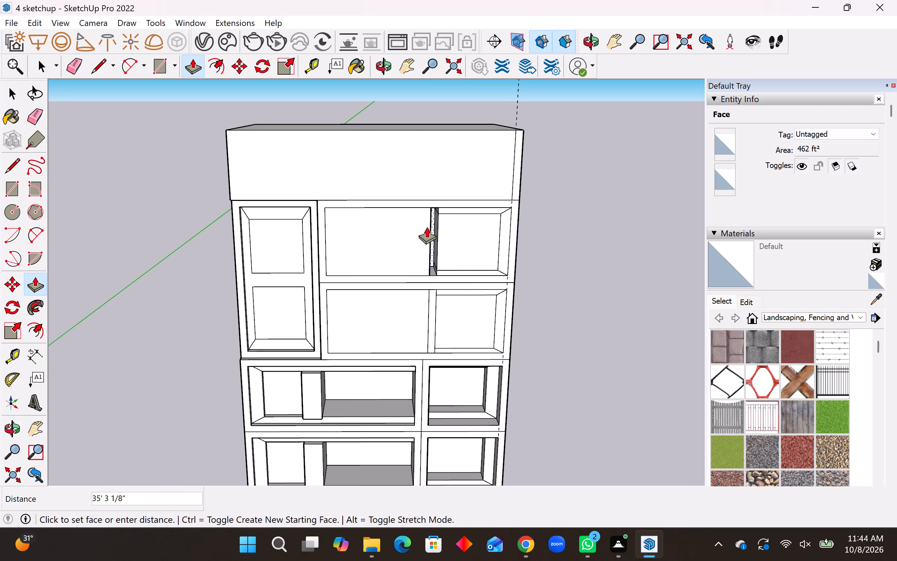
text(5')
key(Return)
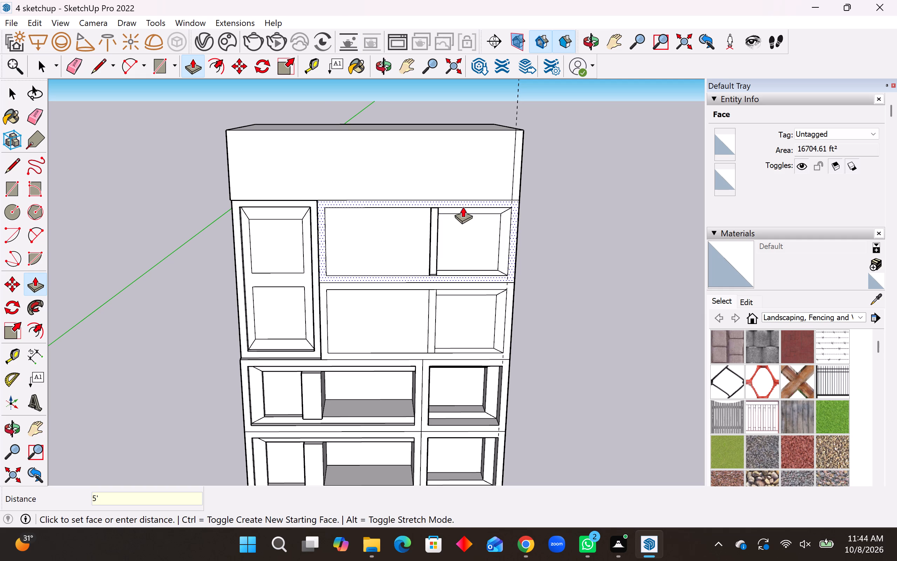
Push the upper, outer and lower frame faces of the upper narrow compartment inward by 5', level with the divider strip.
click(451, 208)
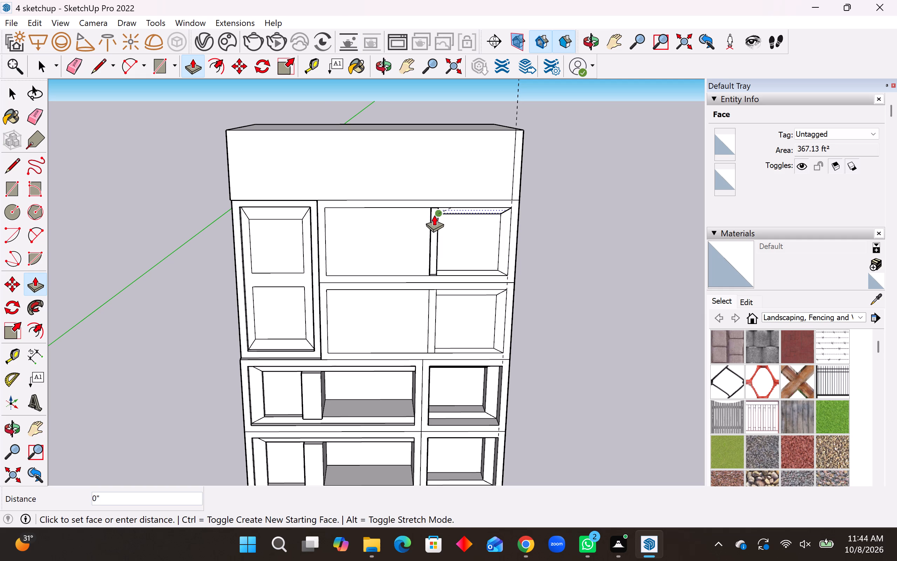
scroll(435, 216, up, 8)
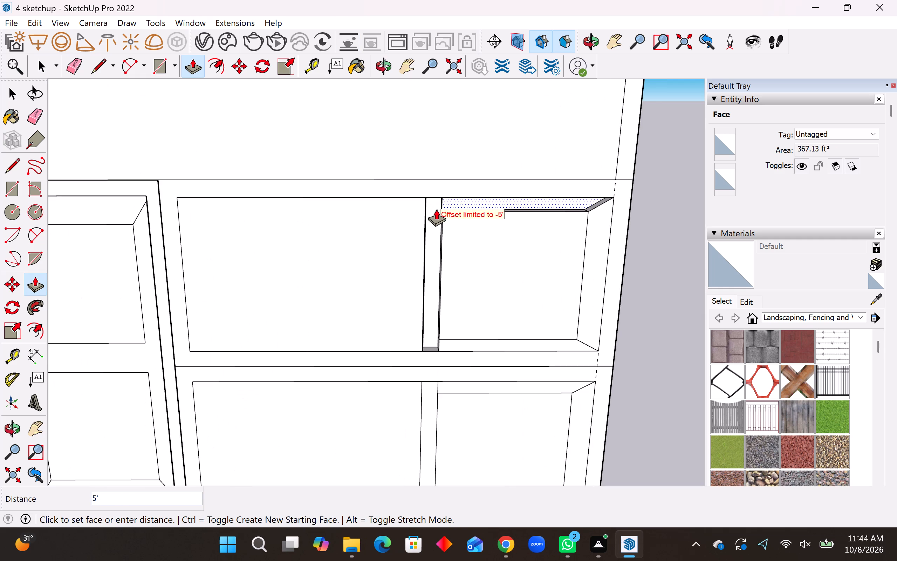
scroll(432, 210, up, 7)
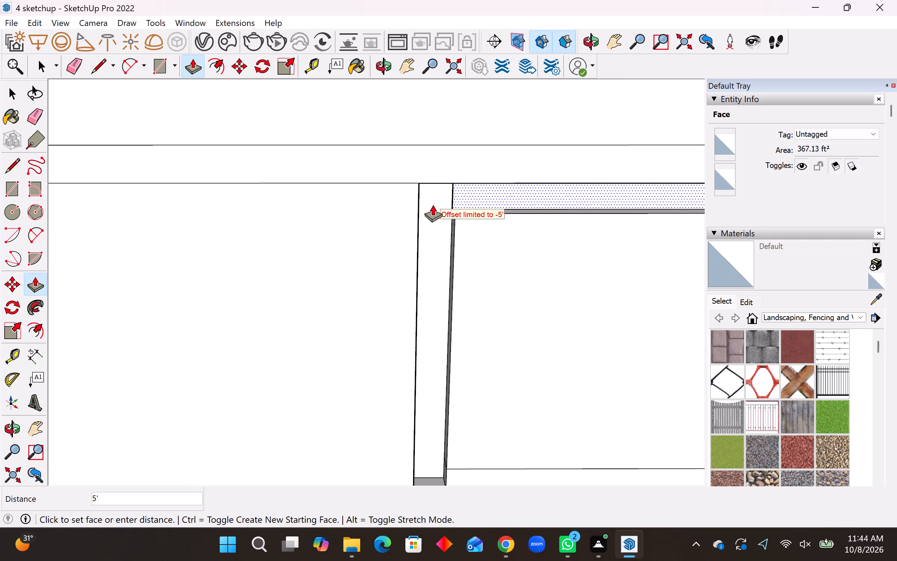
click(430, 198)
scroll(363, 227, down, 5)
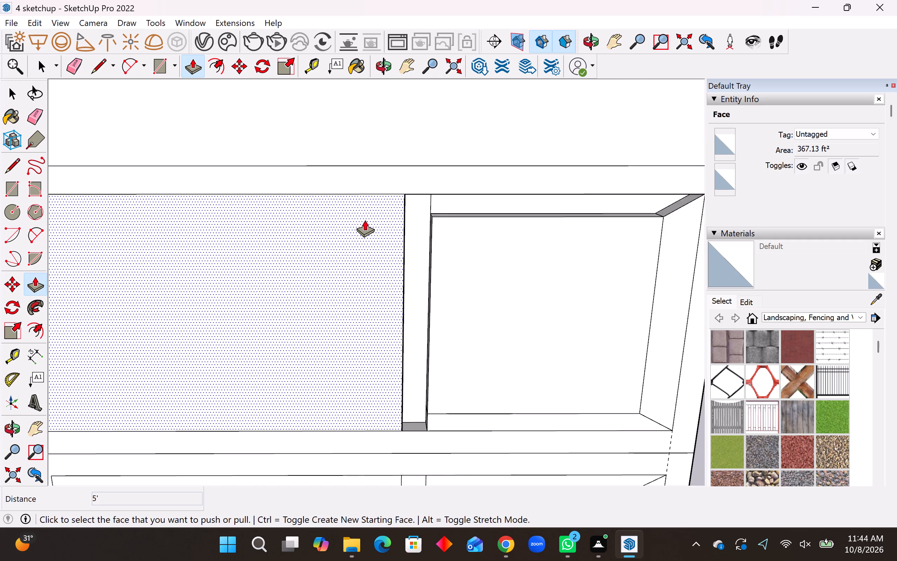
scroll(365, 220, down, 2)
click(577, 236)
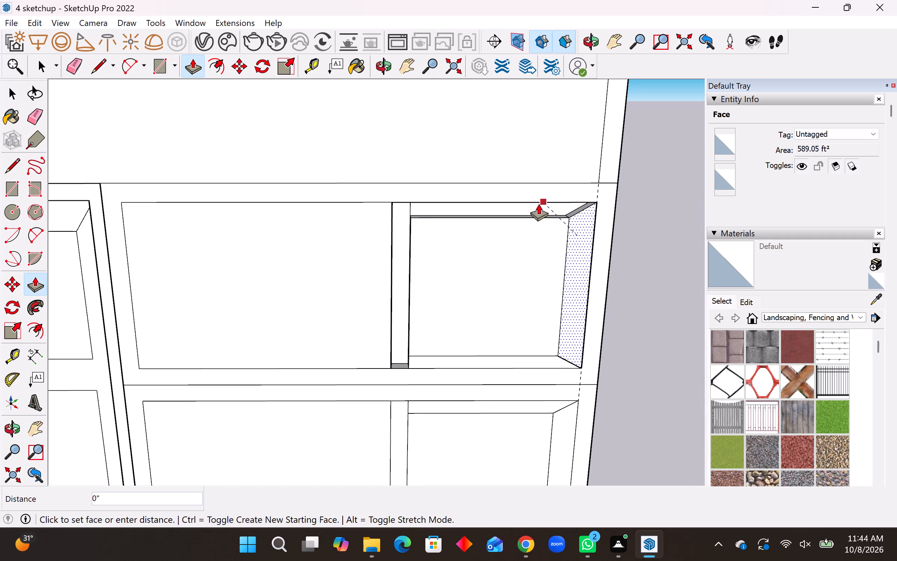
click(526, 204)
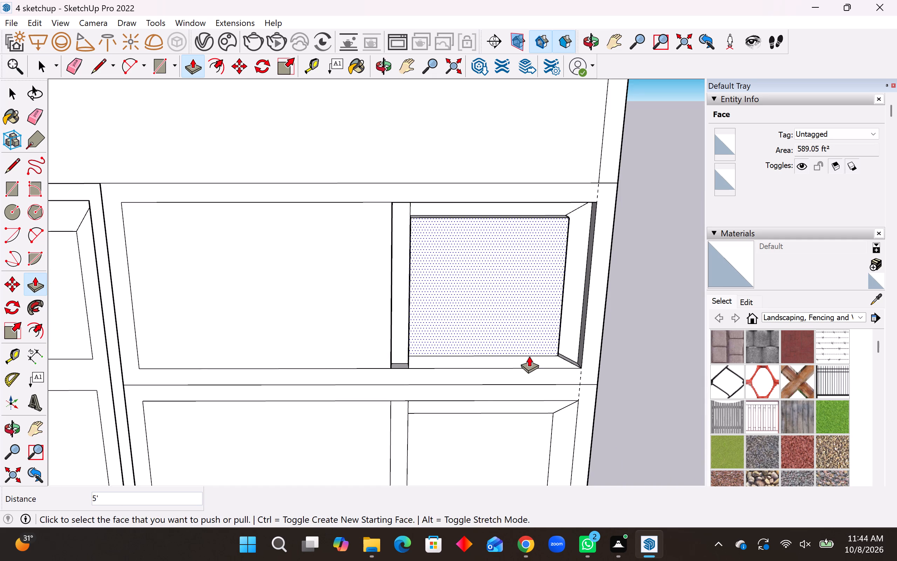
click(529, 358)
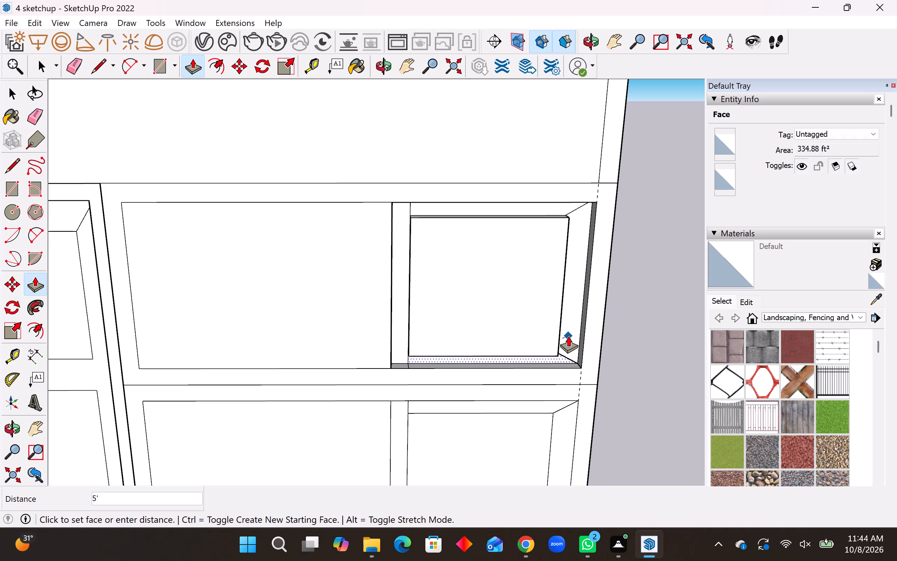
click(568, 336)
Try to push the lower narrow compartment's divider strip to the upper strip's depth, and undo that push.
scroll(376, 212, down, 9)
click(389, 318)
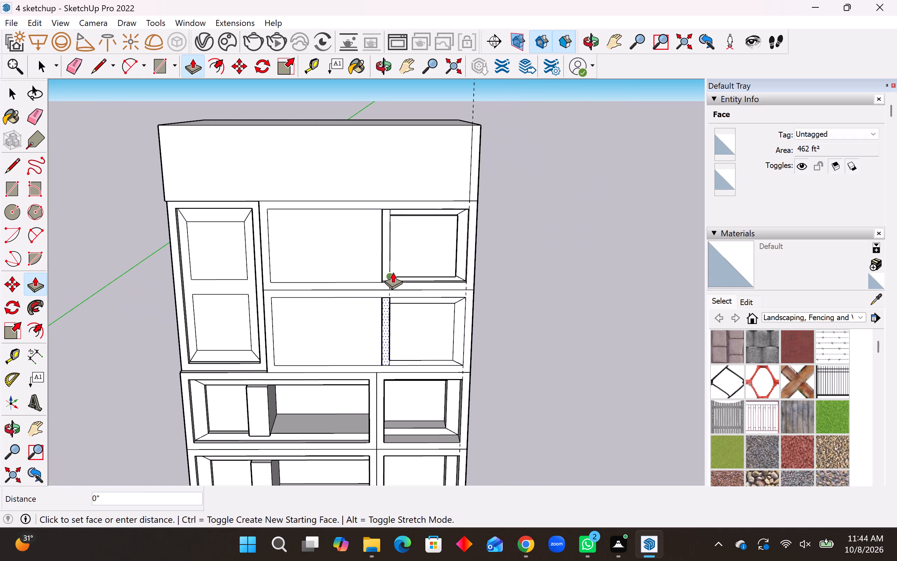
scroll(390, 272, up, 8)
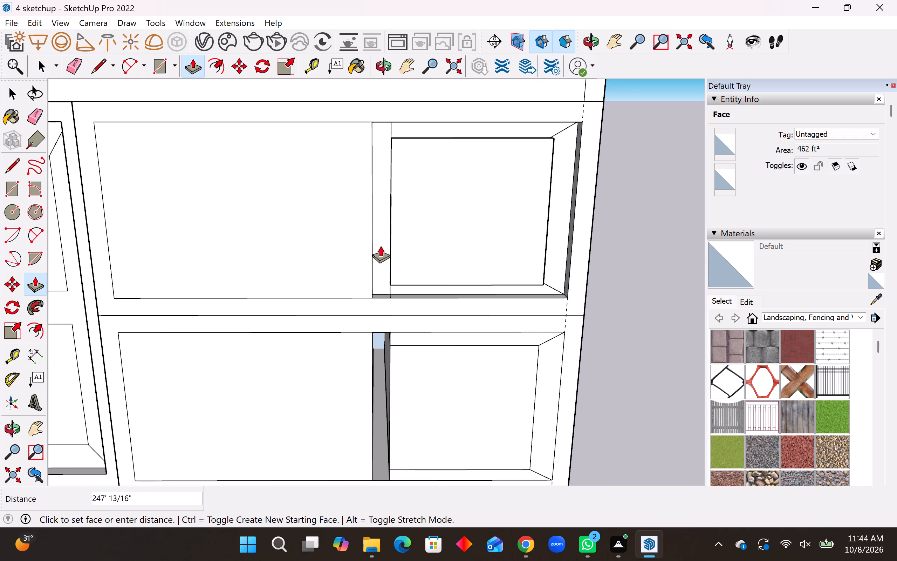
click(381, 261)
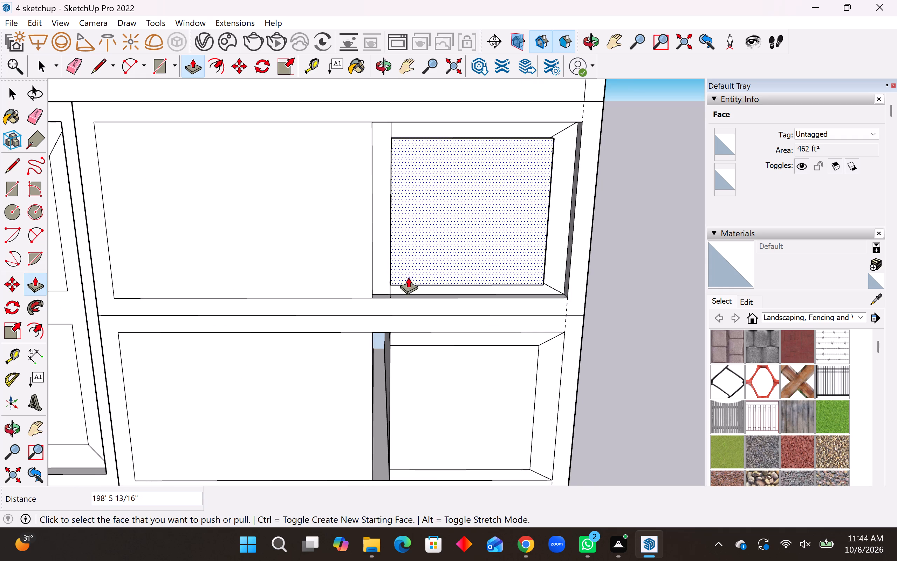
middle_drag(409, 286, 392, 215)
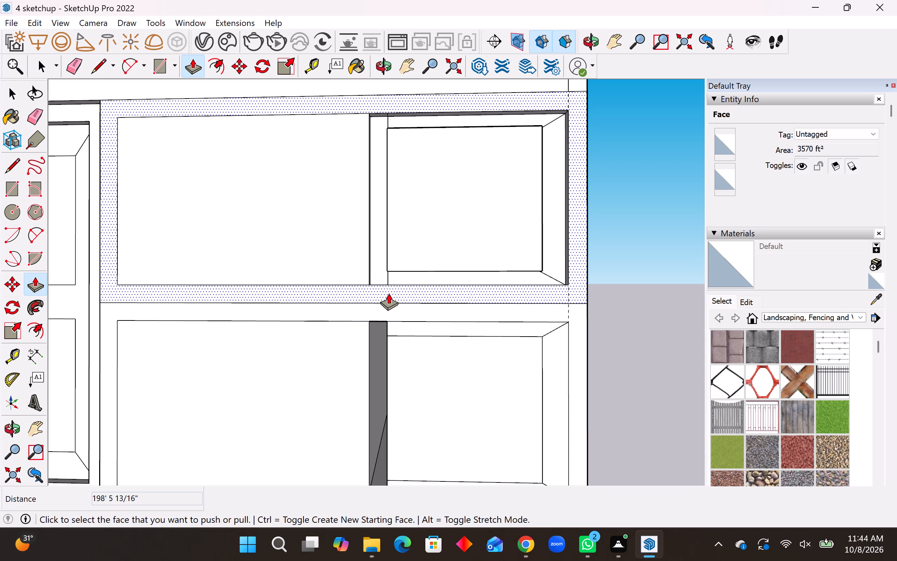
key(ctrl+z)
Recess the lower narrow compartment's divider strip by 5' and its upper, outer and lower frame faces to the same depth.
click(378, 363)
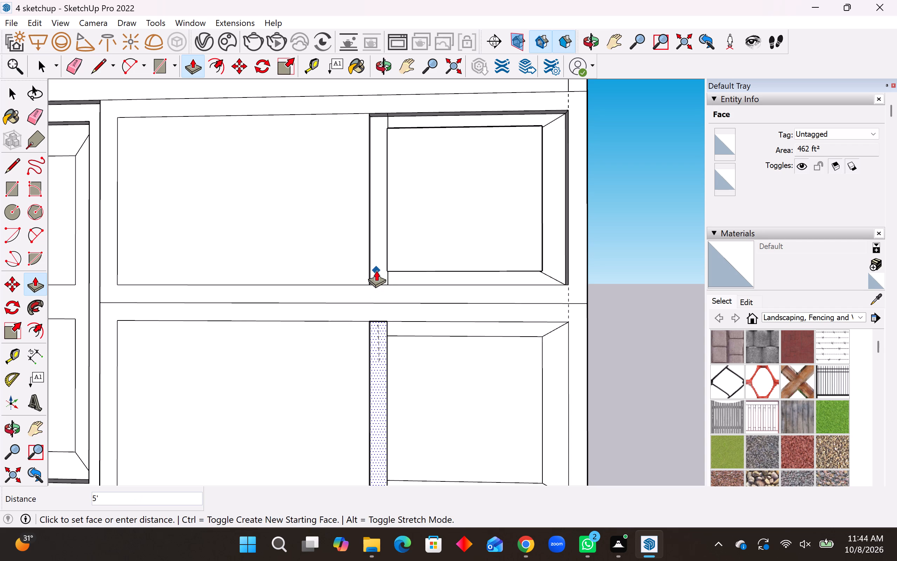
click(376, 270)
scroll(370, 316, down, 2)
click(398, 323)
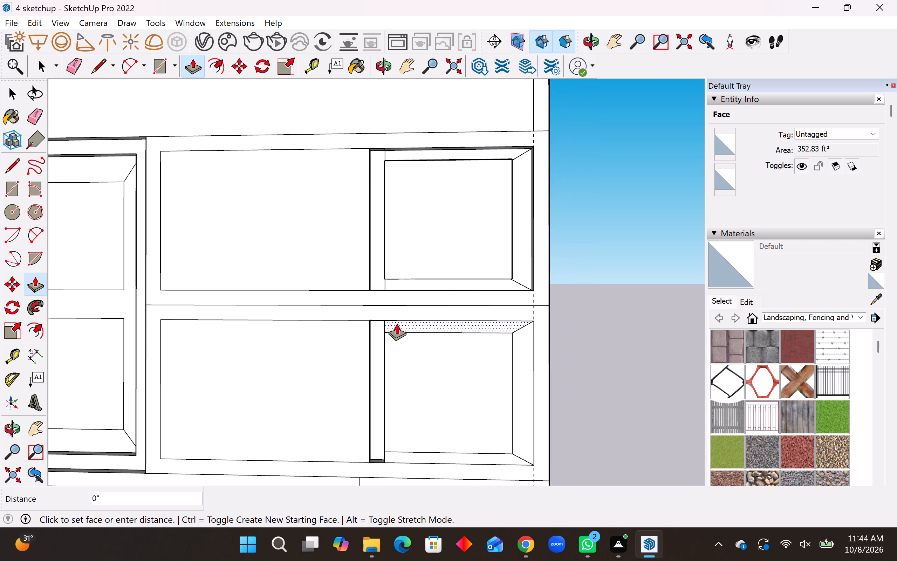
scroll(379, 332, up, 9)
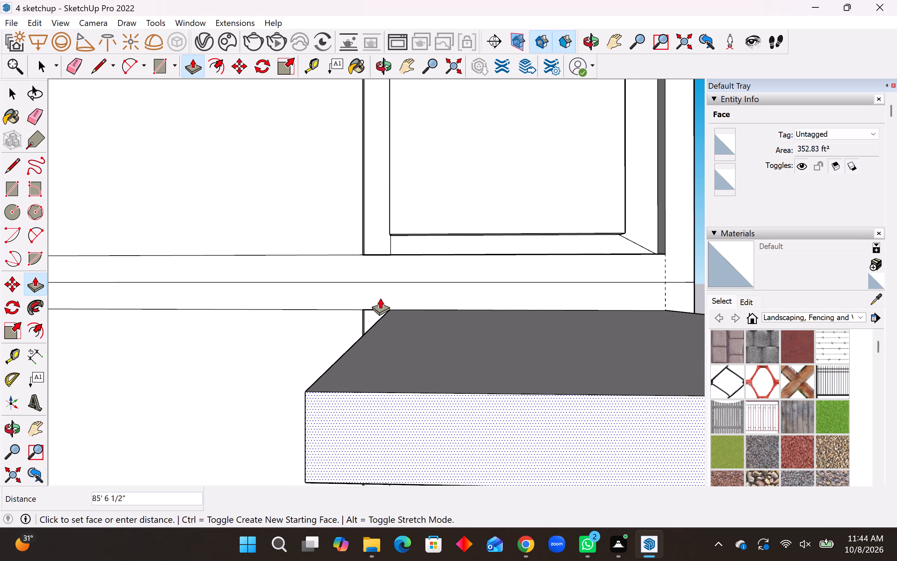
middle_drag(365, 318, 419, 303)
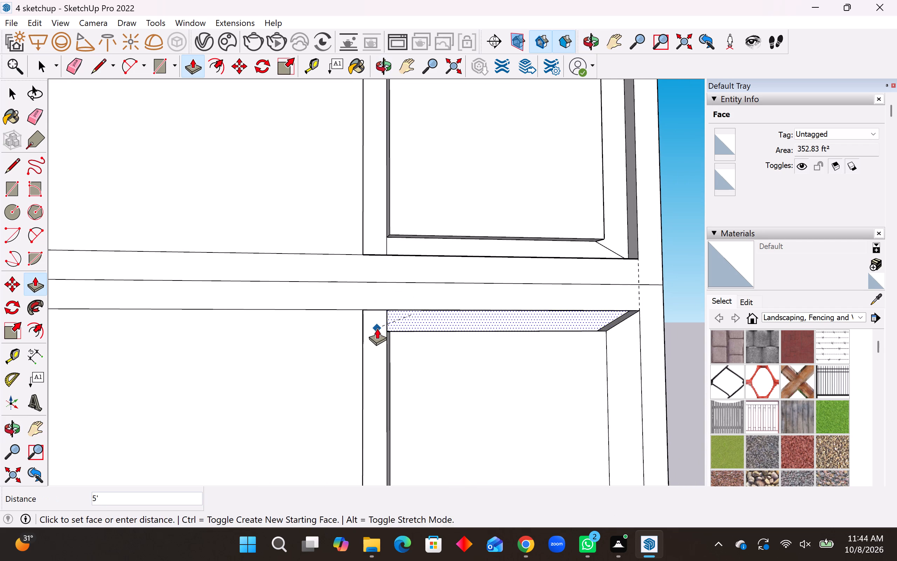
click(376, 328)
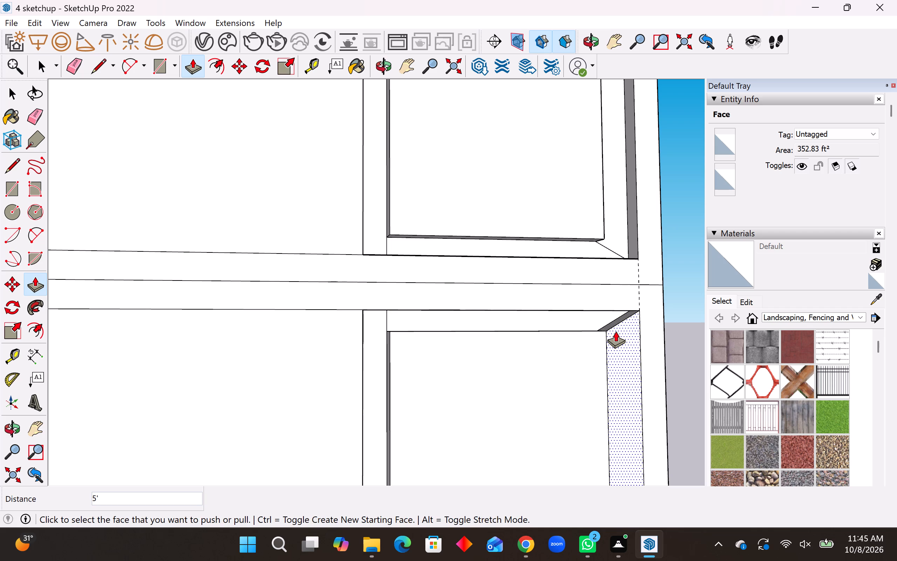
click(616, 331)
click(597, 319)
scroll(493, 293, down, 9)
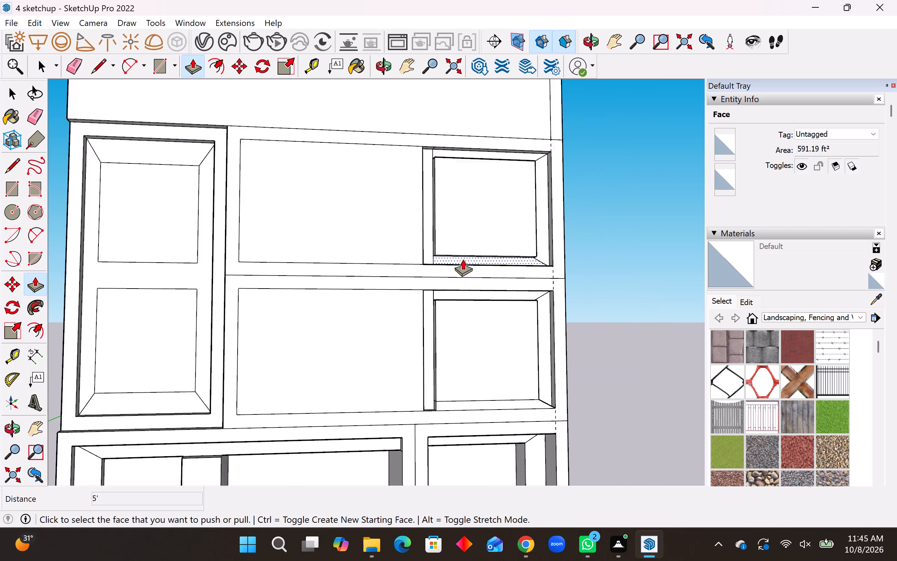
scroll(469, 387, up, 6)
middle_drag(420, 372, 357, 370)
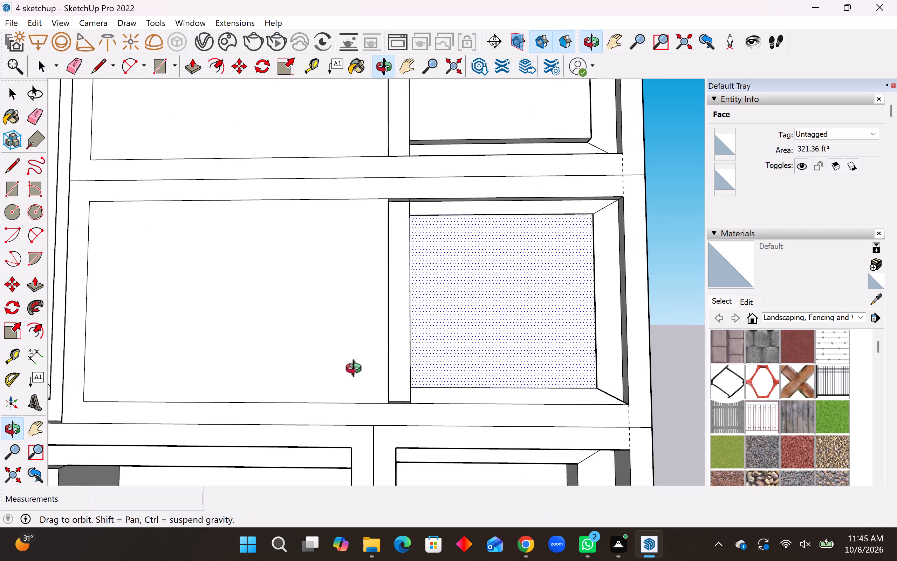
middle_drag(357, 370, 507, 393)
click(424, 386)
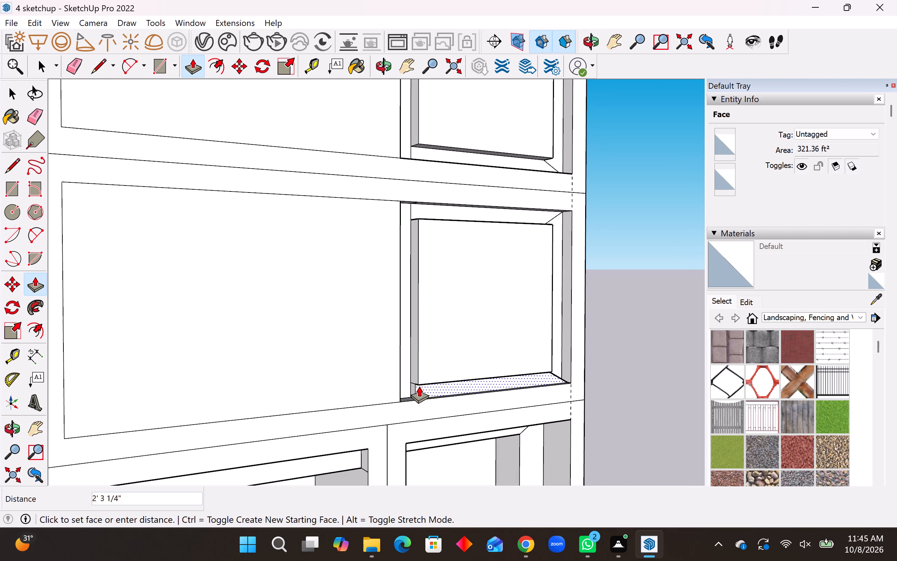
click(409, 380)
Pull the divider strips beside both narrow compartments back out by 5', flush with the front faces.
middle_drag(540, 360, 507, 360)
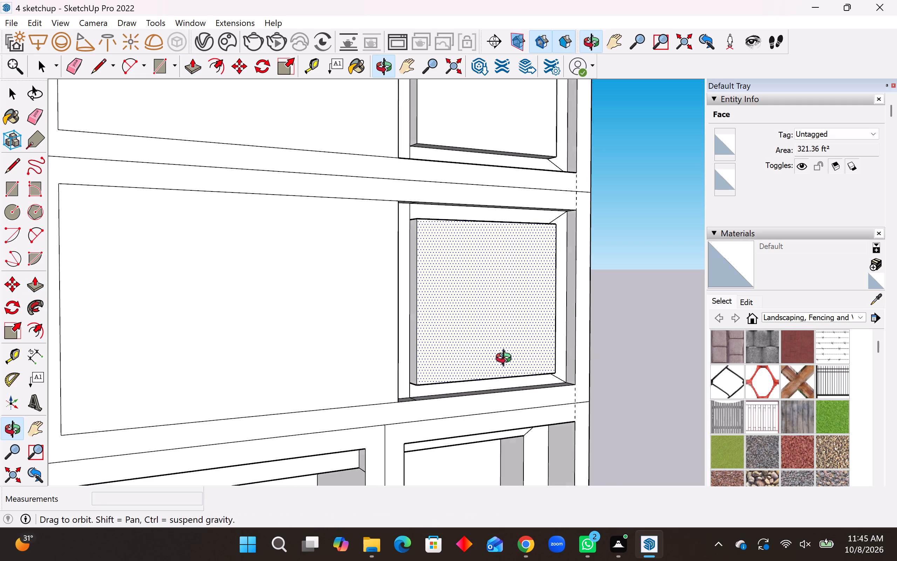
middle_drag(507, 360, 440, 363)
scroll(439, 362, down, 4)
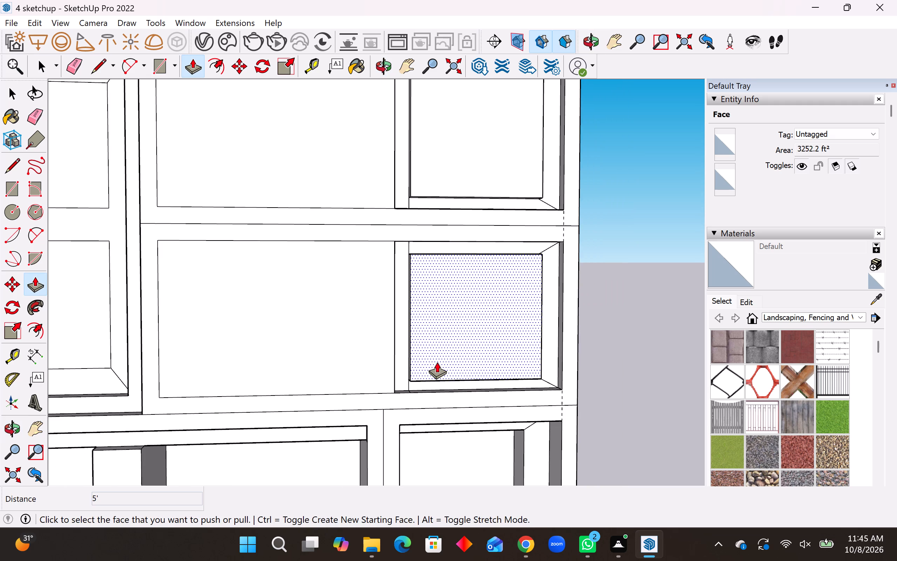
scroll(432, 363, down, 3)
middle_drag(467, 335, 412, 386)
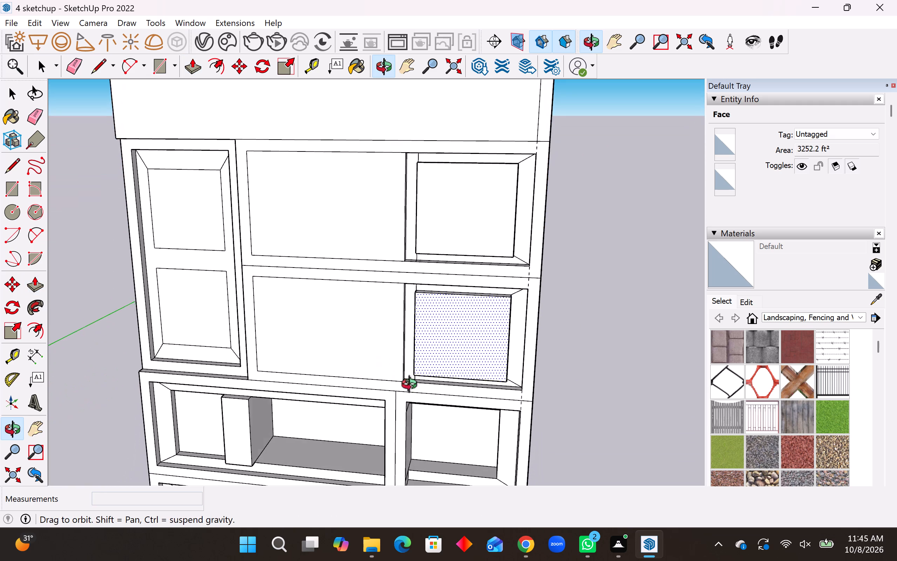
middle_drag(412, 386, 481, 357)
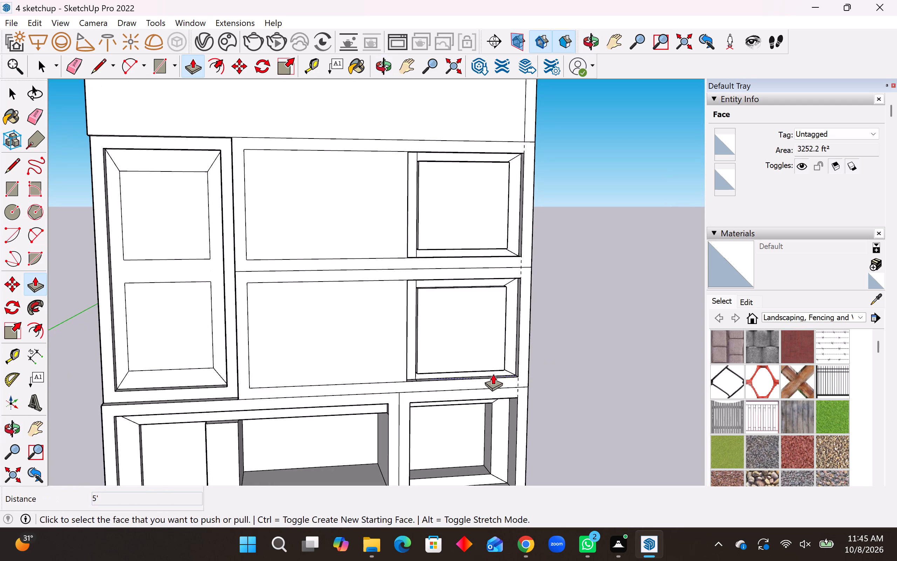
scroll(416, 335, down, 3)
middle_drag(441, 321, 383, 319)
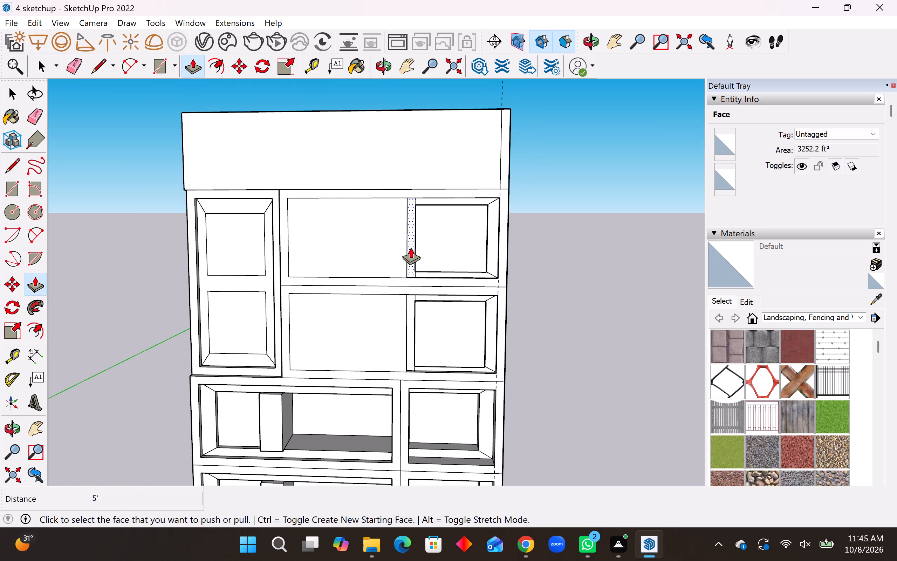
click(411, 248)
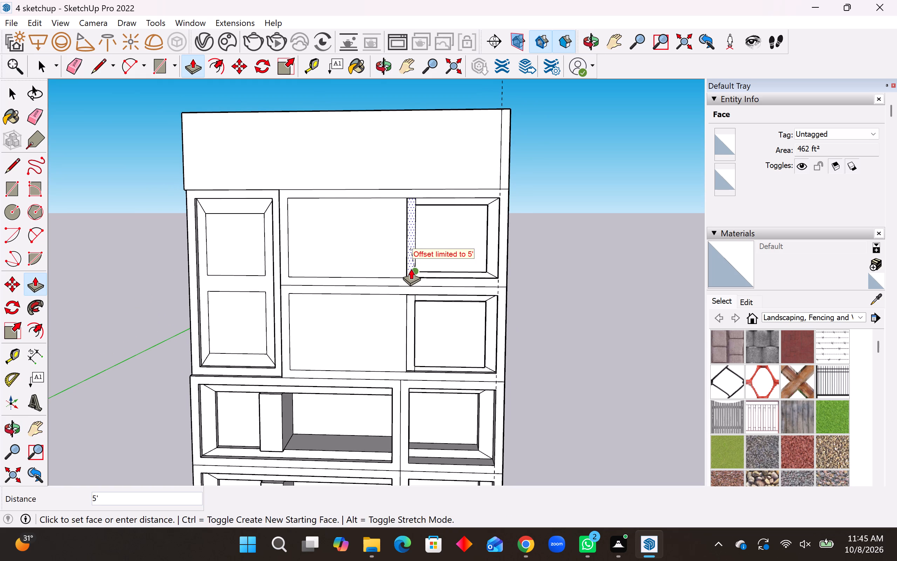
click(411, 269)
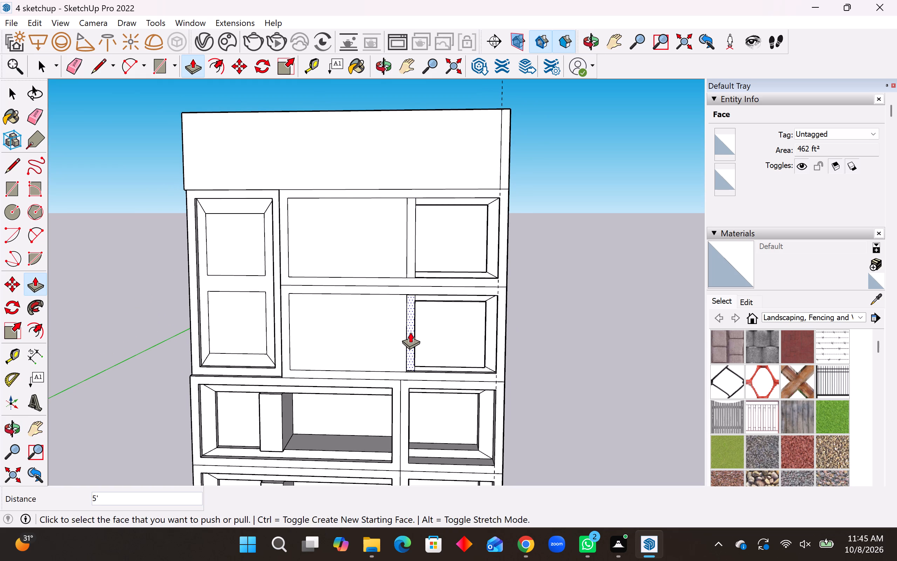
click(410, 332)
click(409, 263)
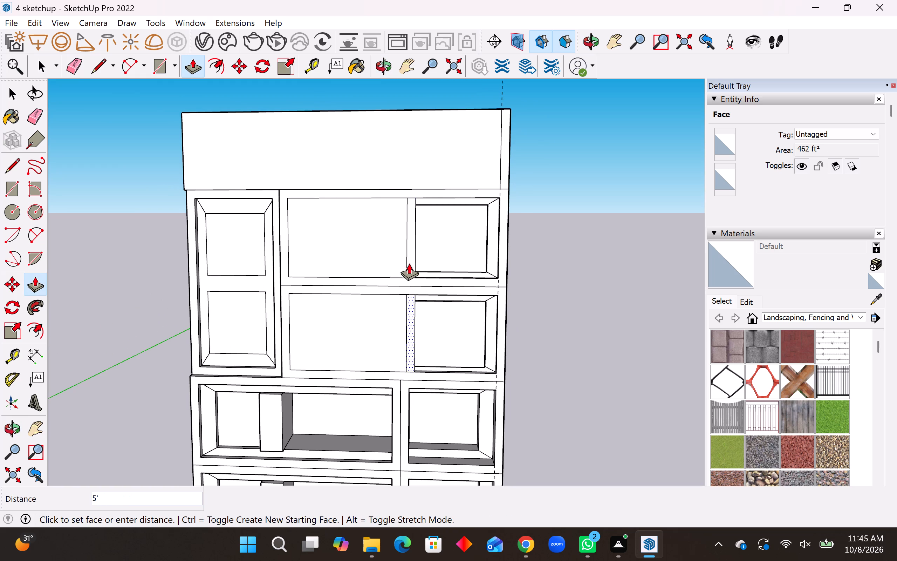
Push the lower narrow compartment's centre panel inward 5' to its frame's level, and a further 5' behind the frame.
middle_drag(388, 344, 228, 295)
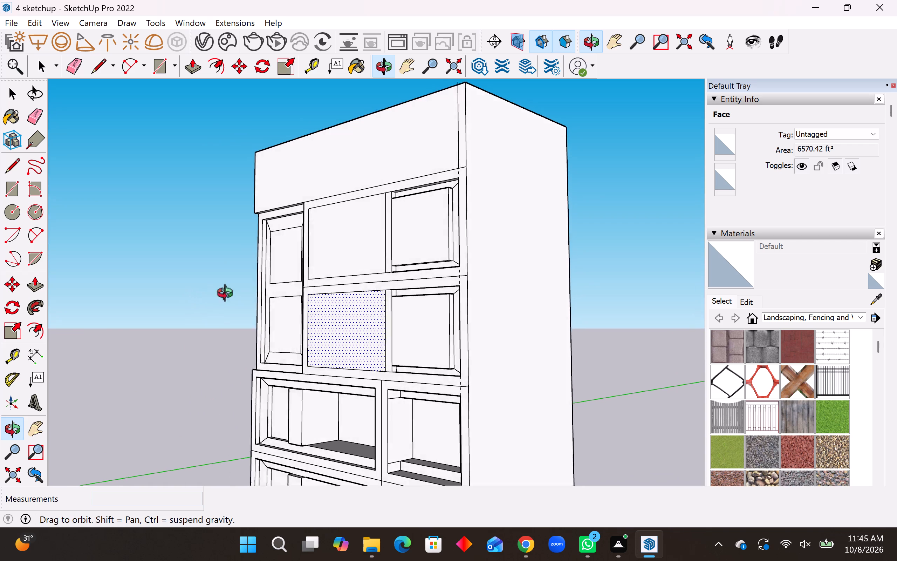
middle_drag(228, 295, 300, 289)
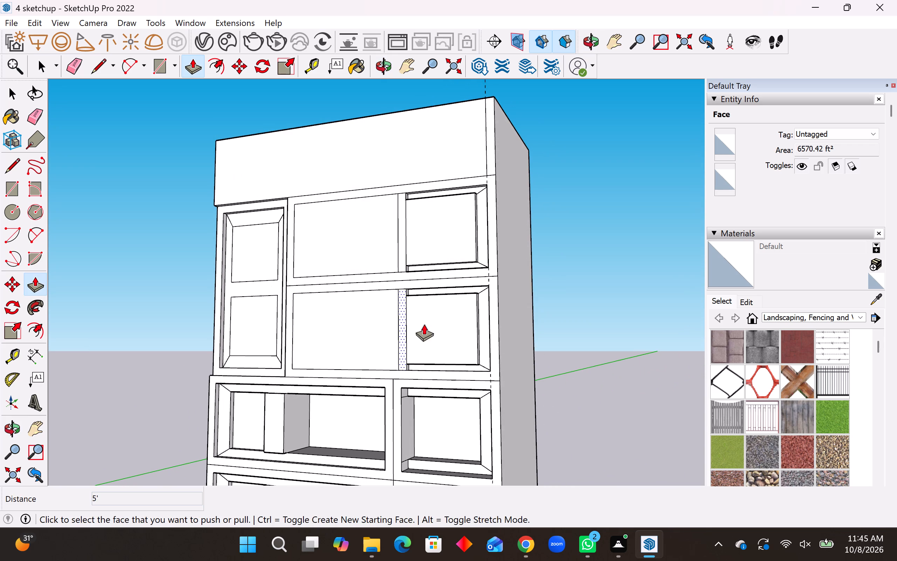
click(435, 329)
click(456, 314)
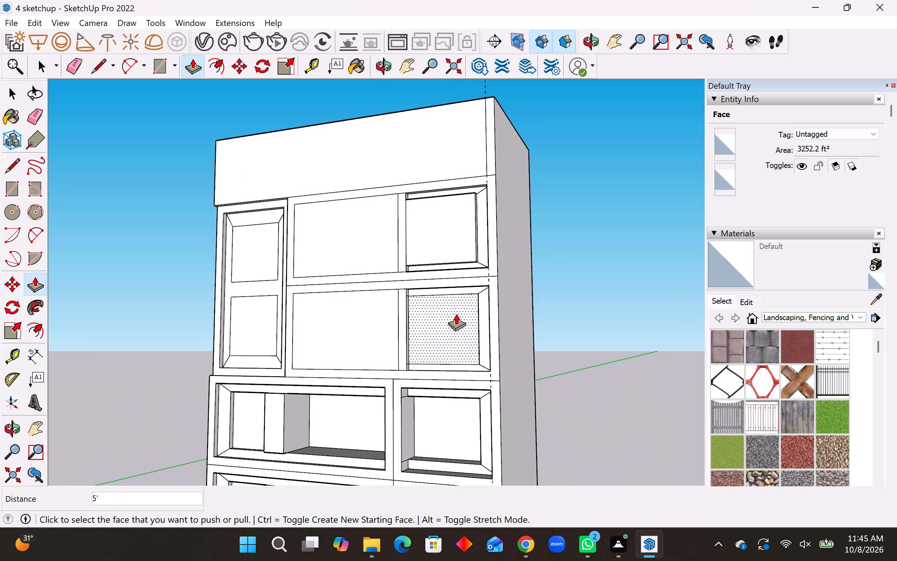
click(456, 315)
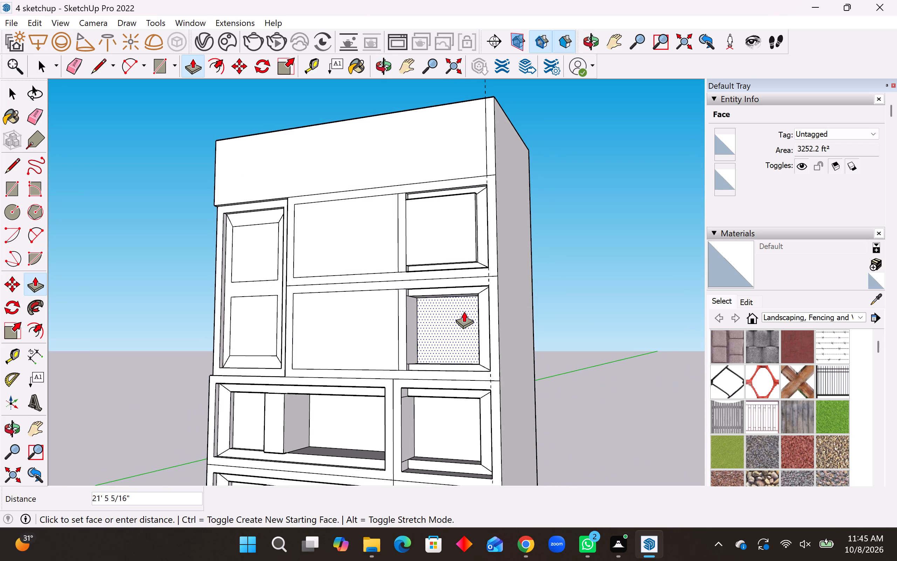
text(5')
key(Return)
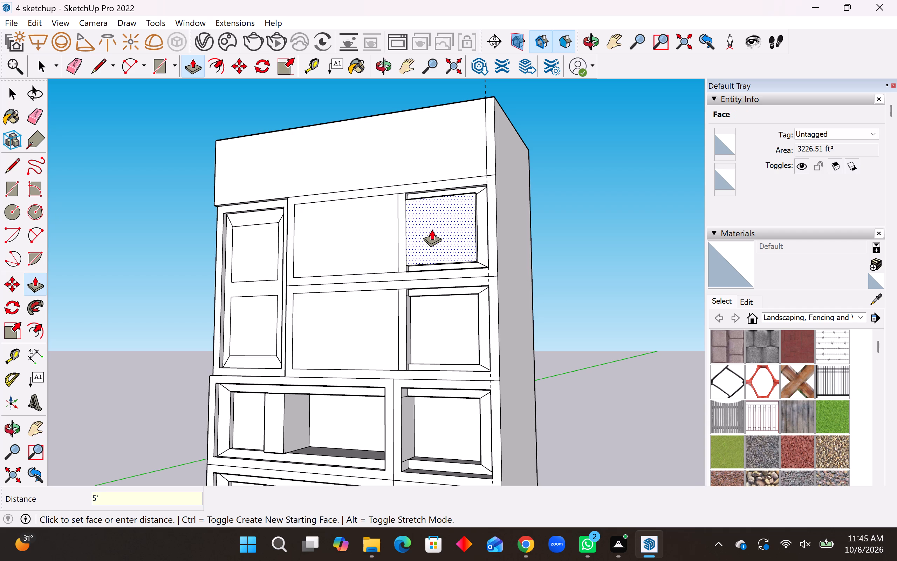
Push the upper narrow compartment's centre panel inward 5' to its frame's level, and a further 5' behind the frame.
click(432, 229)
click(440, 228)
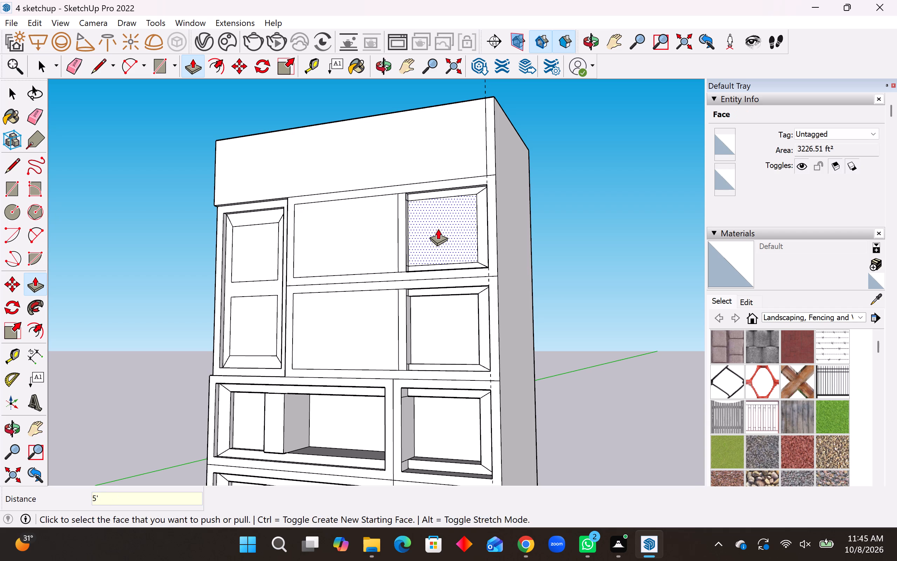
click(438, 229)
text(5')
key(Return)
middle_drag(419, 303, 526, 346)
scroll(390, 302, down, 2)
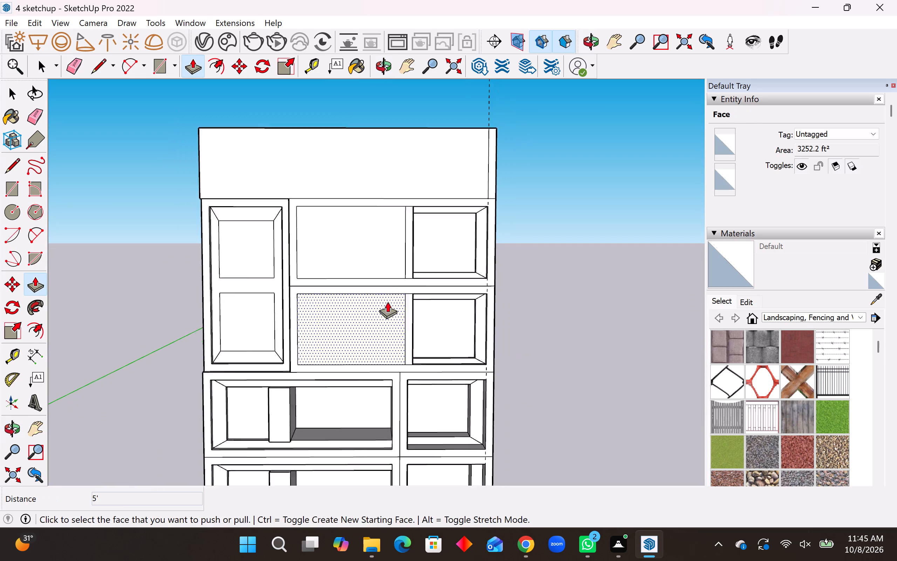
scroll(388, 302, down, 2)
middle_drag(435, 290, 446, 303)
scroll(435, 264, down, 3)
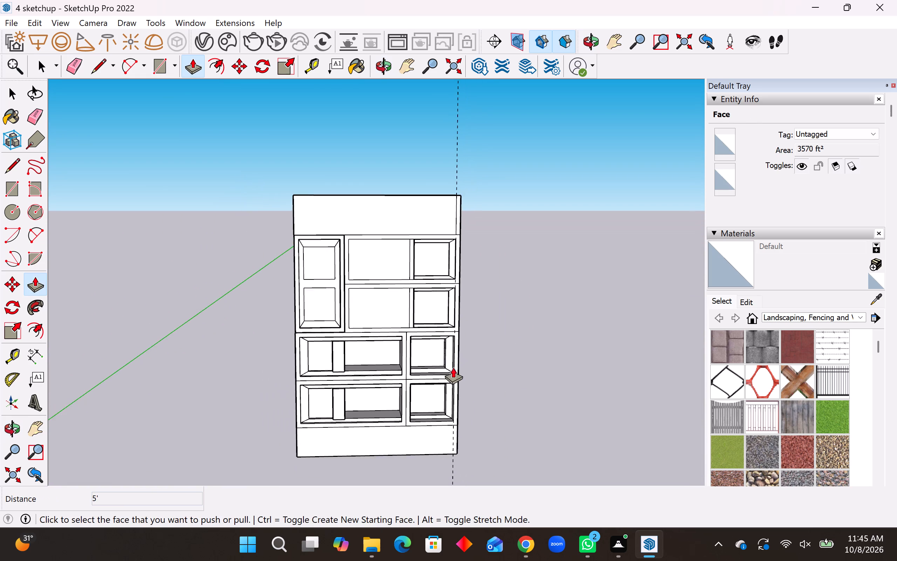
Push the centre panels of the upper section's two narrow compartments inward a further 20', level with the panels in the compartments below.
scroll(454, 367, up, 4)
click(424, 283)
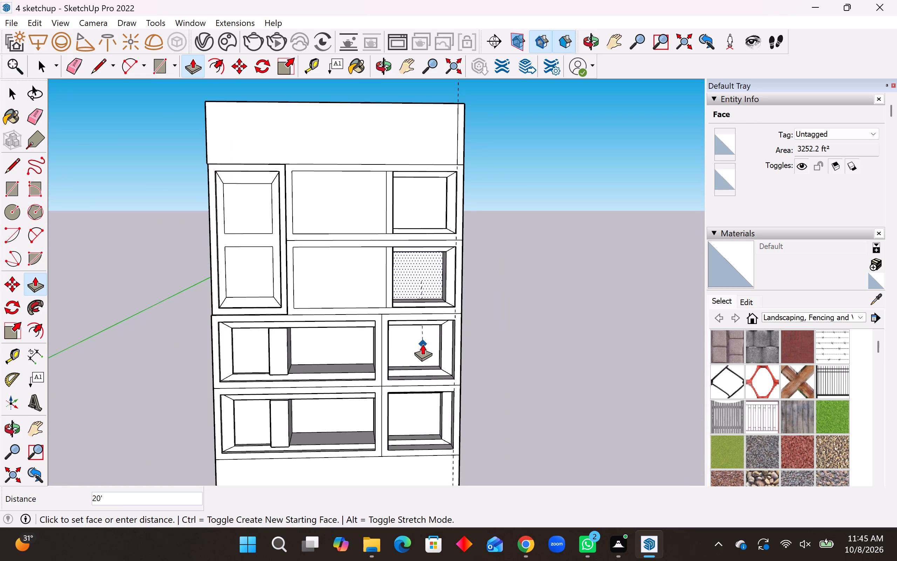
click(423, 344)
click(426, 210)
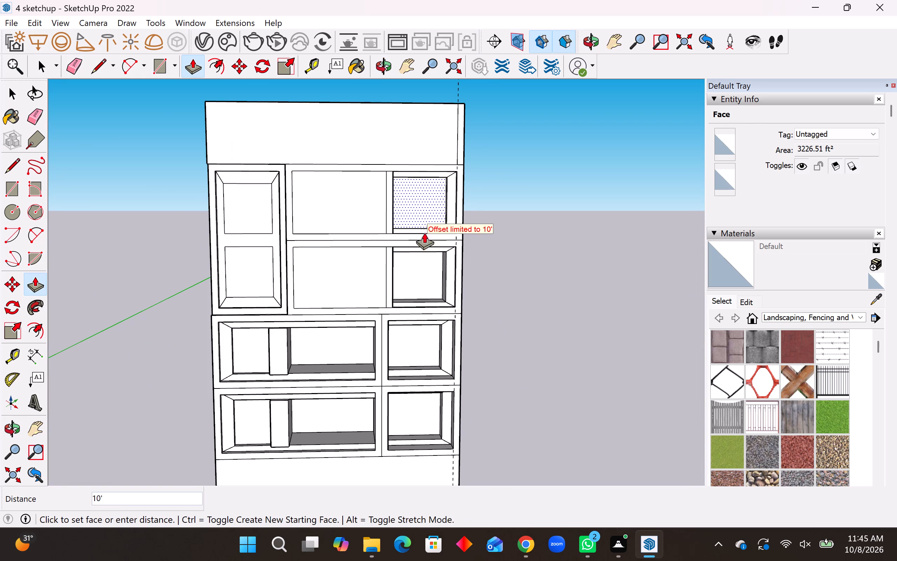
click(418, 260)
Recess the lower, outer and upper frame faces of the upper section's lower narrow compartment by 10', matching the frame beneath it.
middle_drag(463, 251, 417, 235)
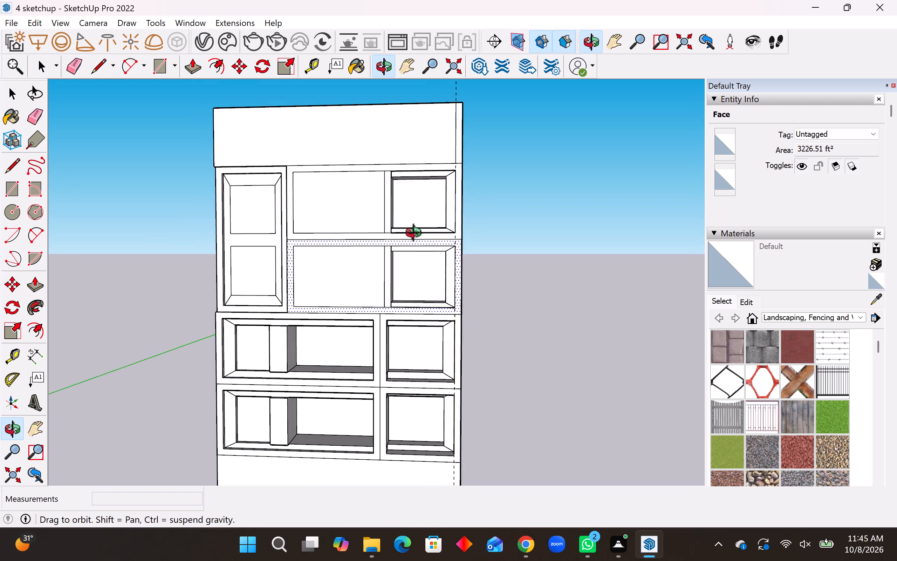
middle_drag(417, 235, 374, 251)
scroll(435, 323, up, 4)
middle_drag(443, 283, 472, 238)
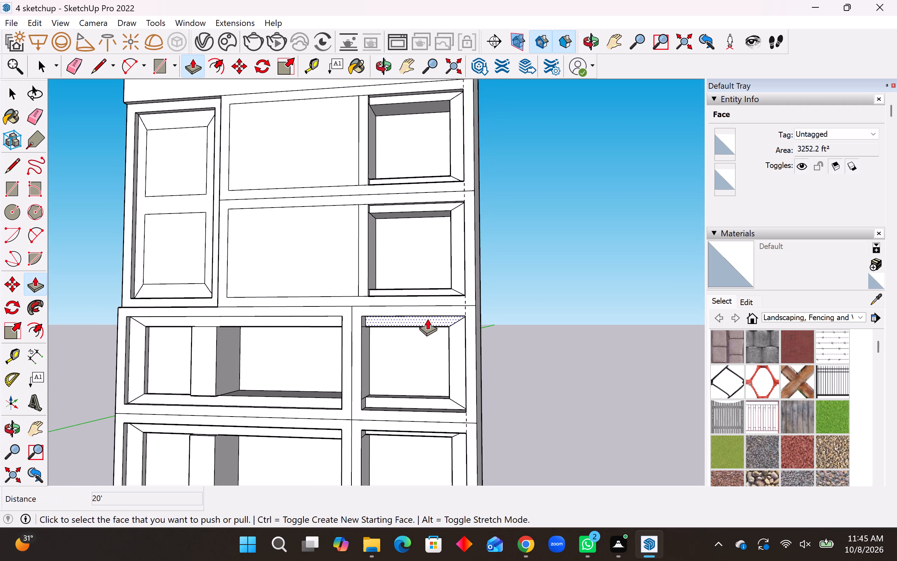
middle_drag(405, 288, 406, 293)
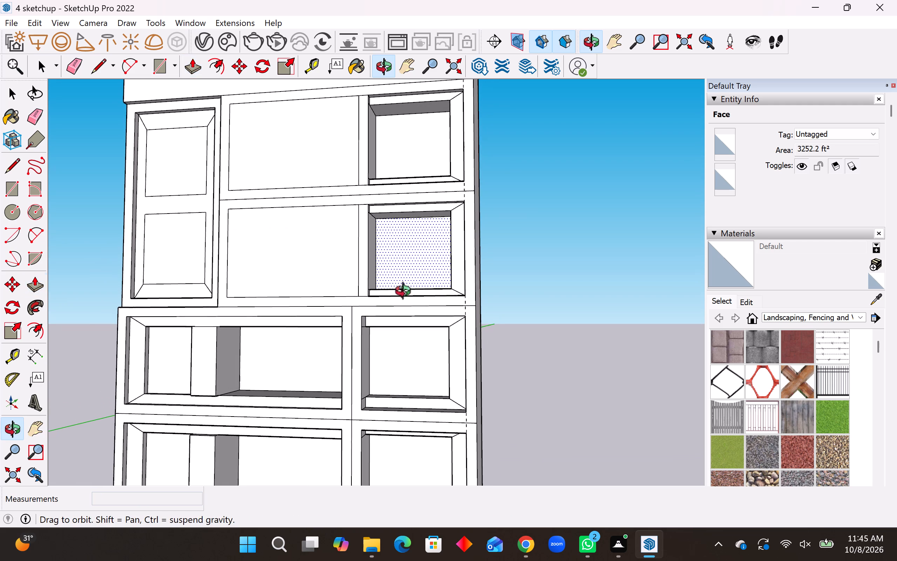
middle_drag(406, 293, 432, 314)
click(434, 295)
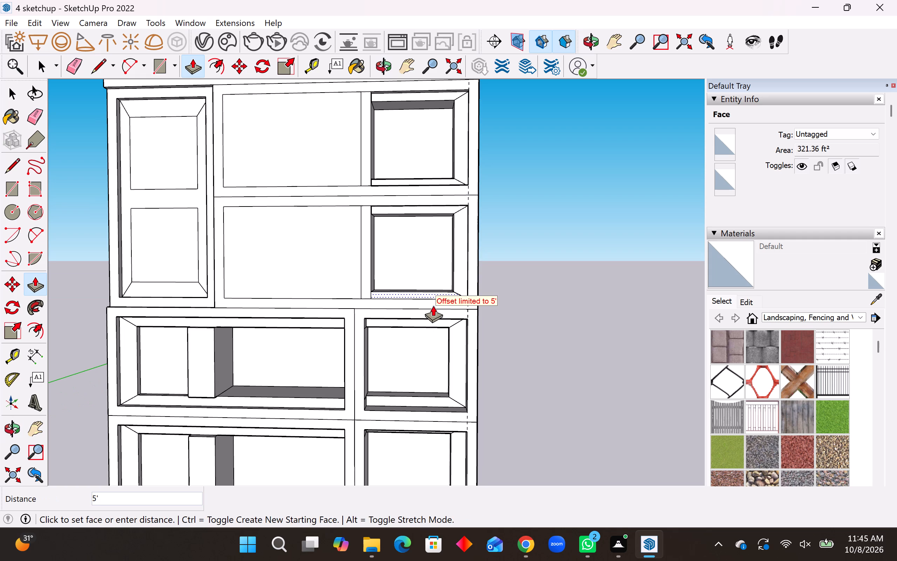
scroll(429, 319, up, 2)
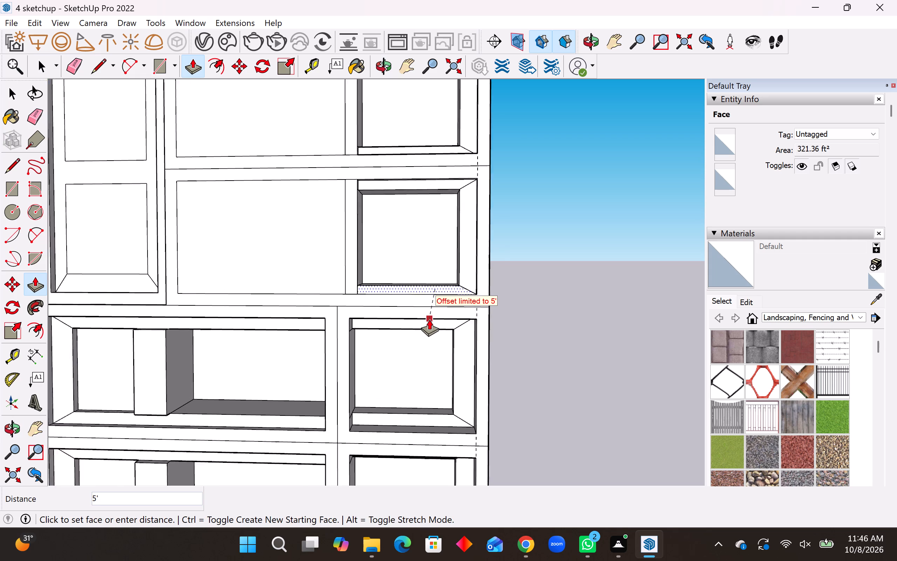
scroll(429, 319, up, 2)
middle_drag(420, 322, 447, 266)
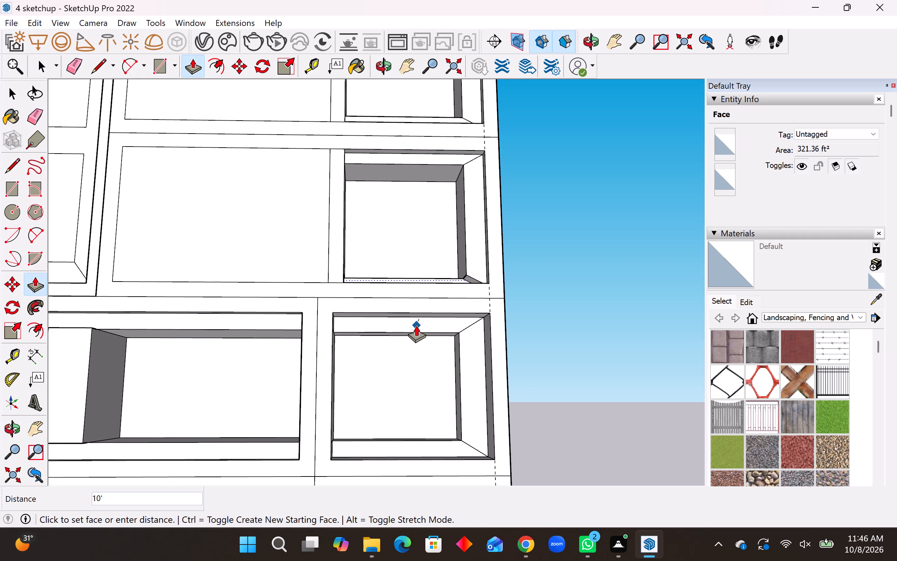
click(416, 319)
click(474, 258)
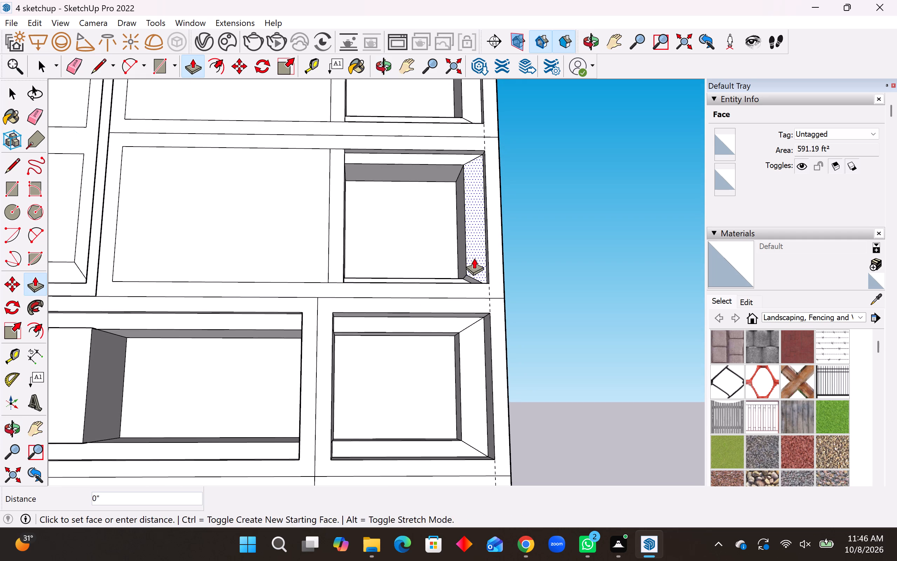
middle_drag(456, 261, 444, 351)
click(438, 277)
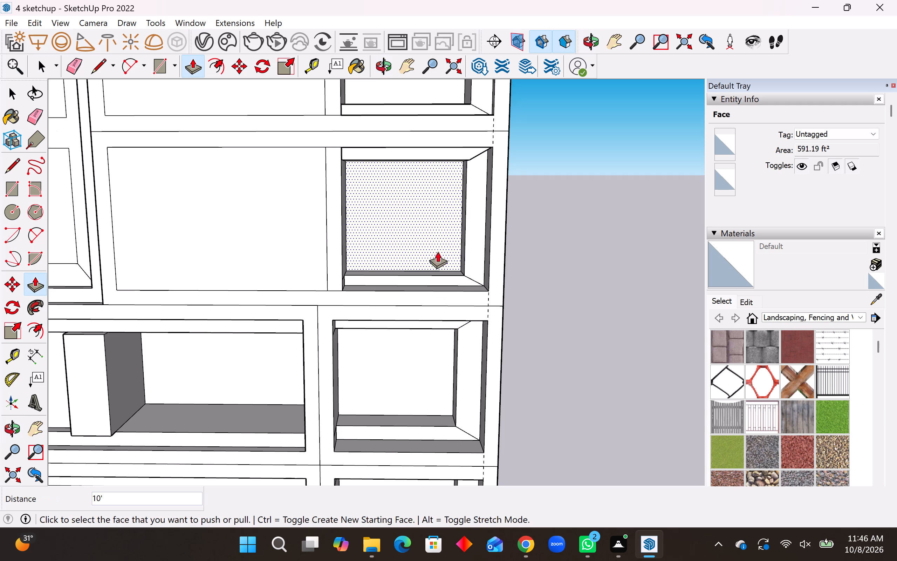
click(451, 151)
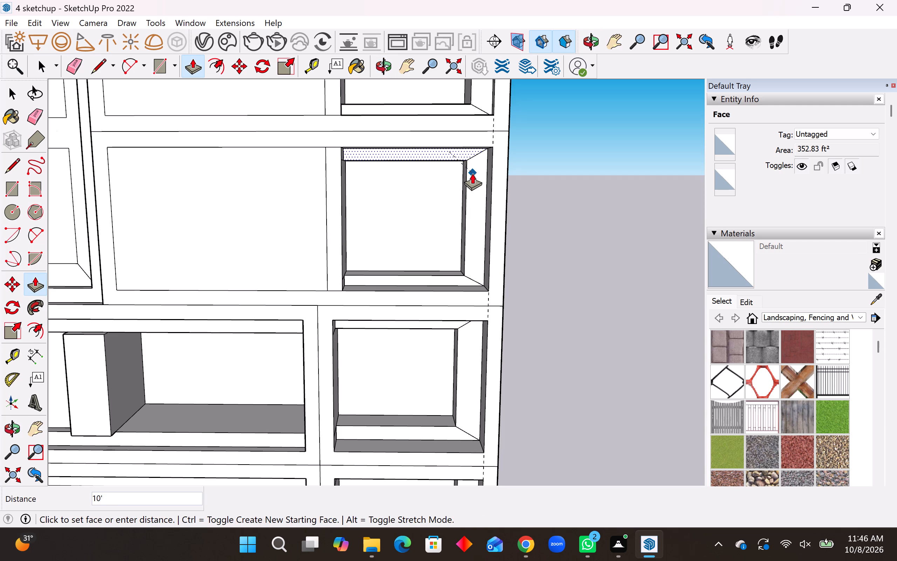
click(472, 173)
Recess the upper, outer and lower frame faces of the upper section's top narrow compartment by 10'.
scroll(385, 357, down, 4)
scroll(410, 127, up, 2)
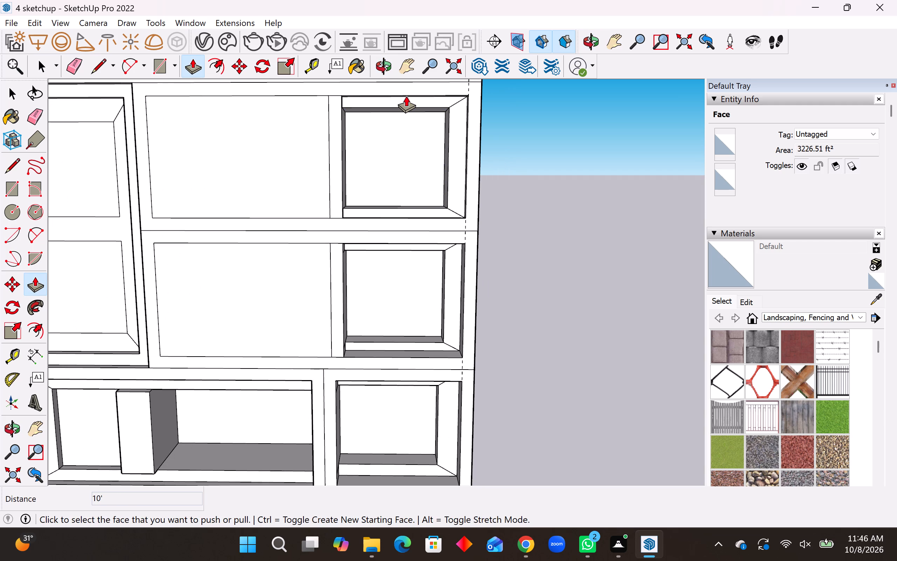
click(406, 100)
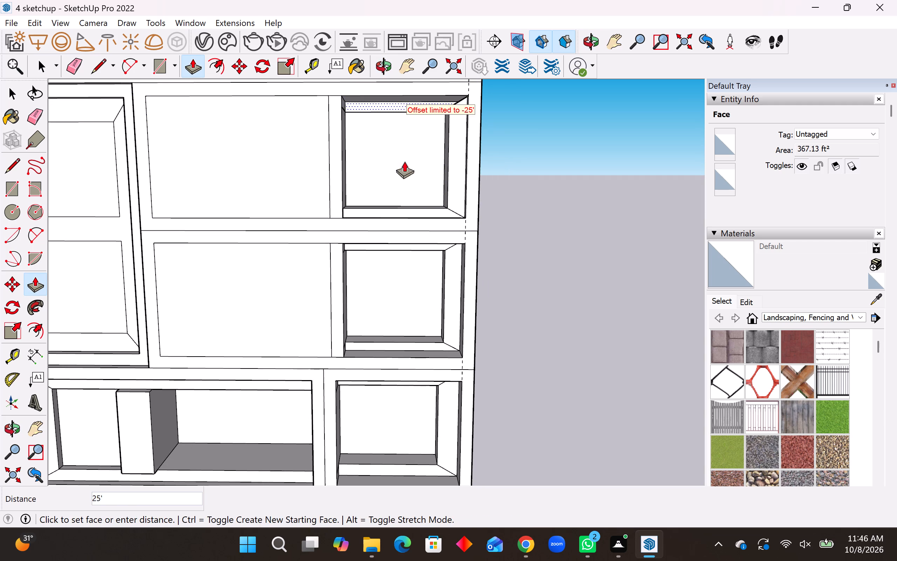
middle_drag(408, 248, 392, 178)
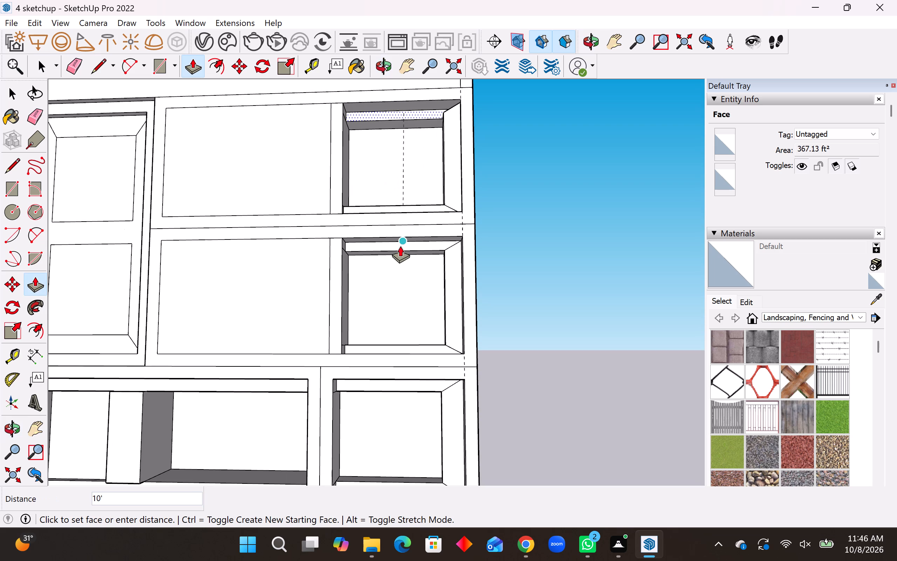
scroll(406, 245, up, 8)
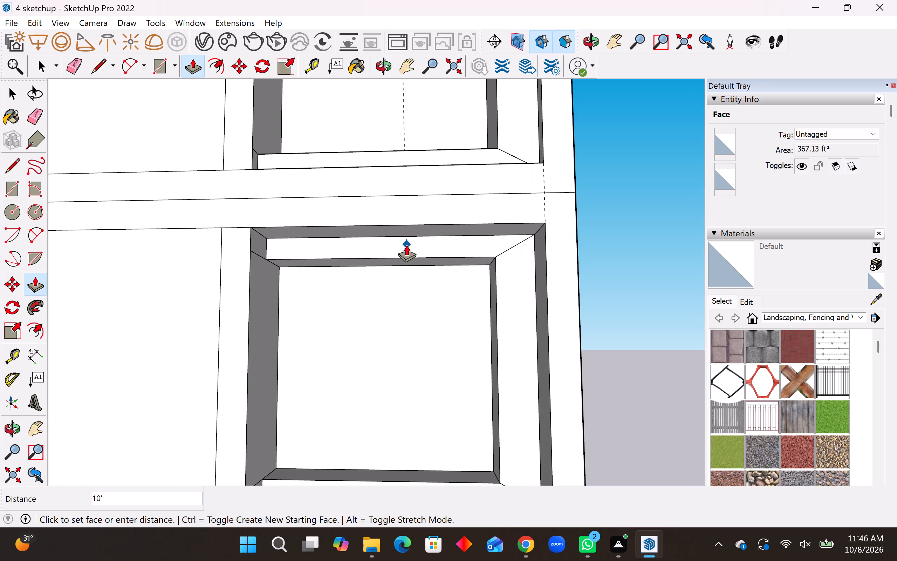
click(411, 244)
scroll(477, 272, down, 8)
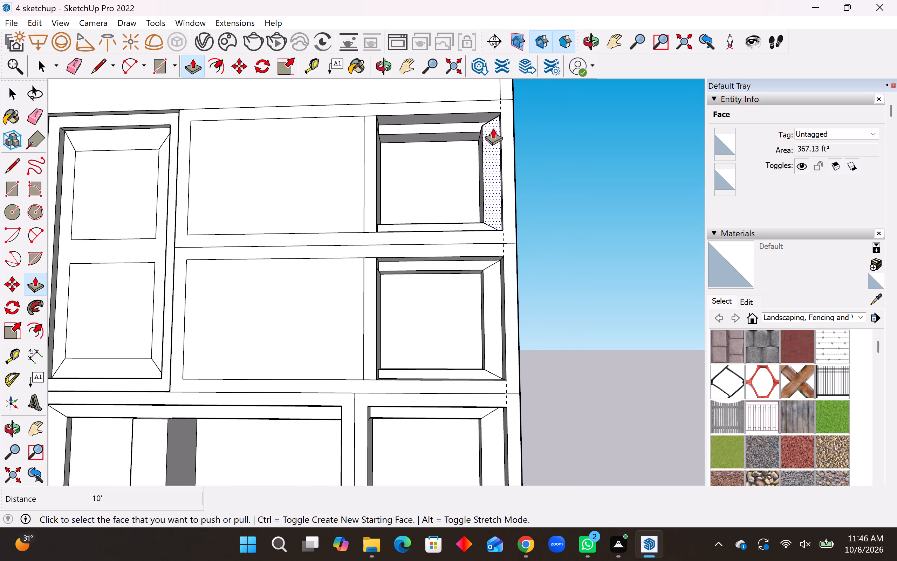
click(492, 128)
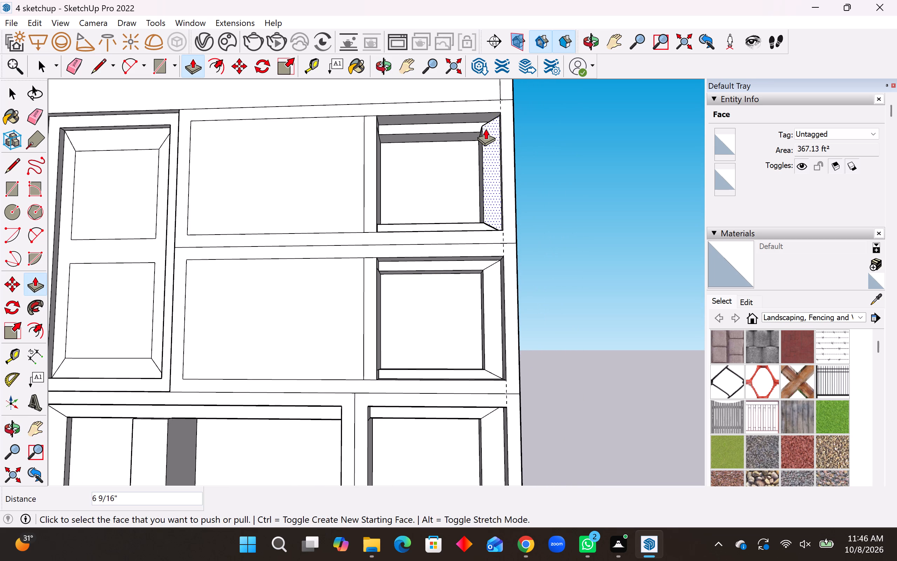
click(486, 129)
click(472, 126)
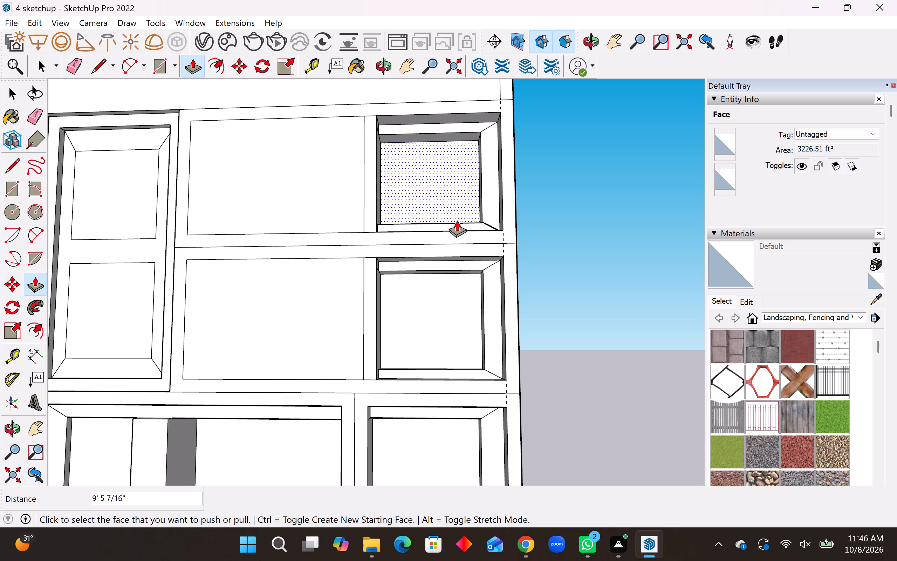
middle_drag(457, 220, 433, 349)
click(455, 240)
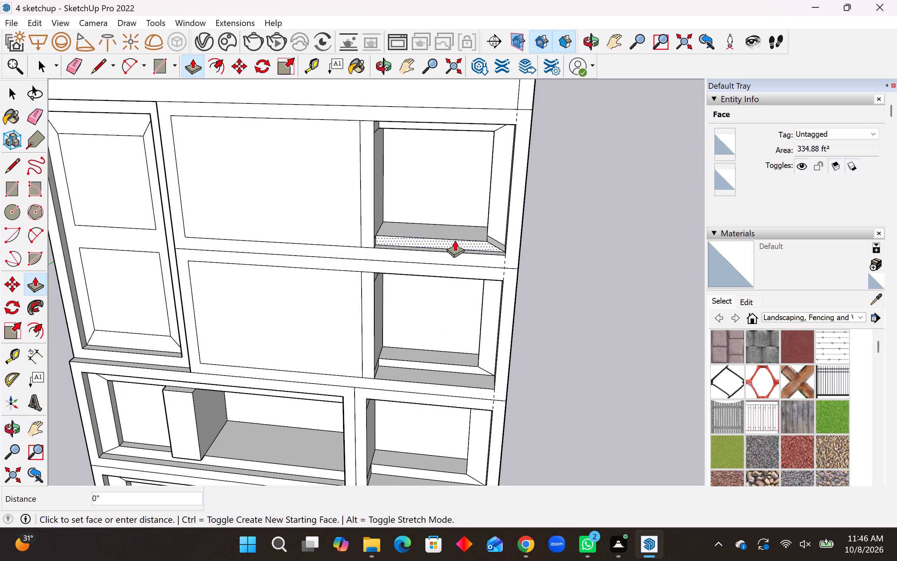
click(493, 216)
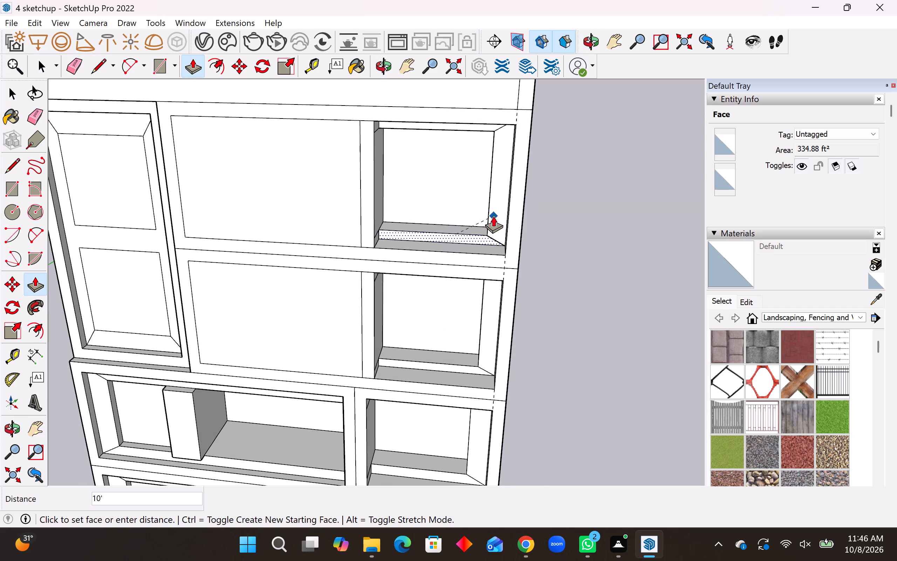
Examine the recessed frames and panels of the narrow compartments up close and against the rest of the unit.
middle_drag(484, 260, 412, 196)
scroll(462, 221, up, 9)
middle_drag(471, 217, 511, 215)
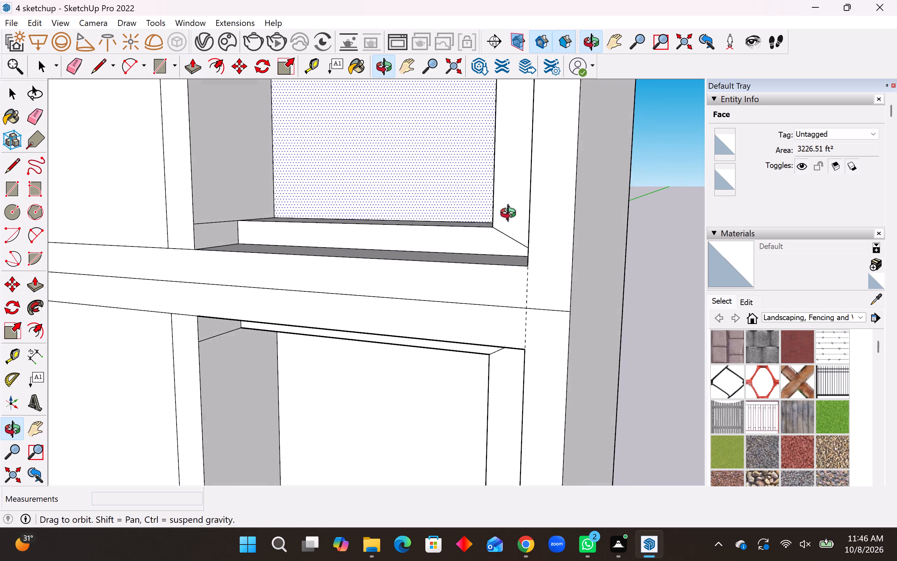
middle_drag(511, 215, 565, 217)
scroll(556, 288, down, 14)
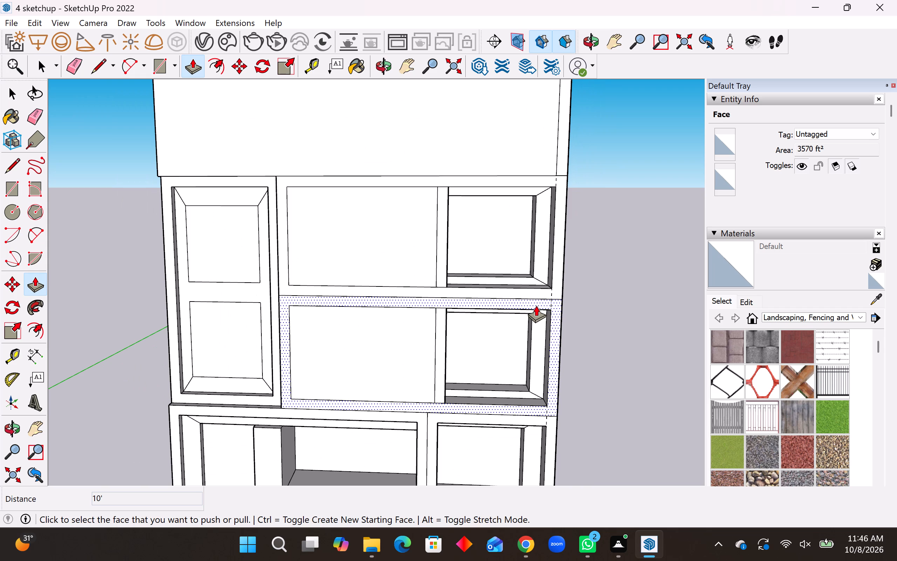
scroll(465, 257, down, 6)
middle_drag(474, 246, 454, 243)
scroll(497, 253, up, 4)
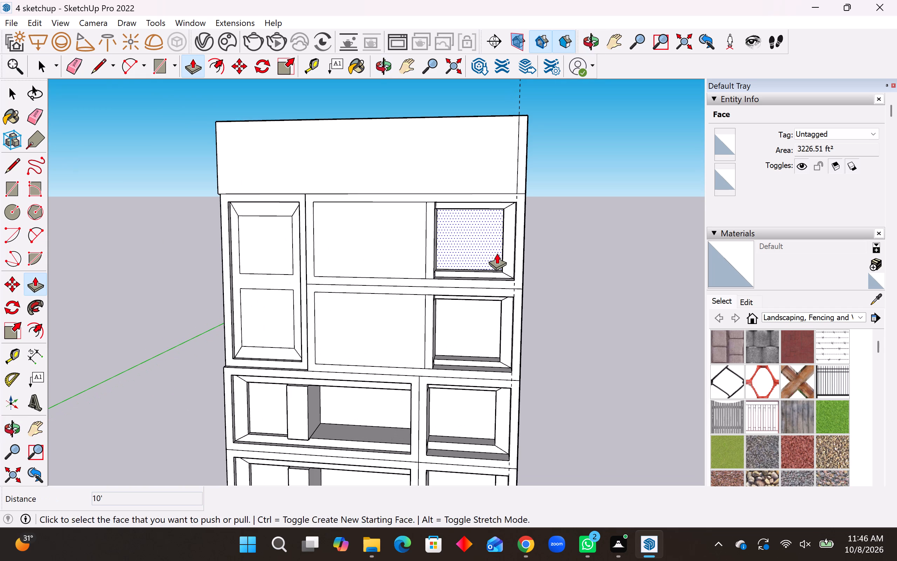
scroll(476, 244, down, 4)
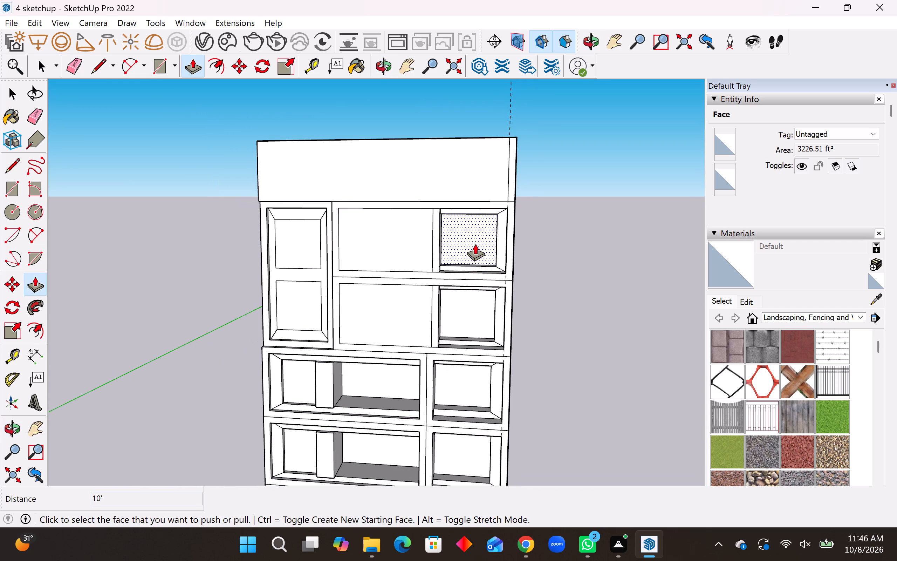
scroll(456, 354, up, 8)
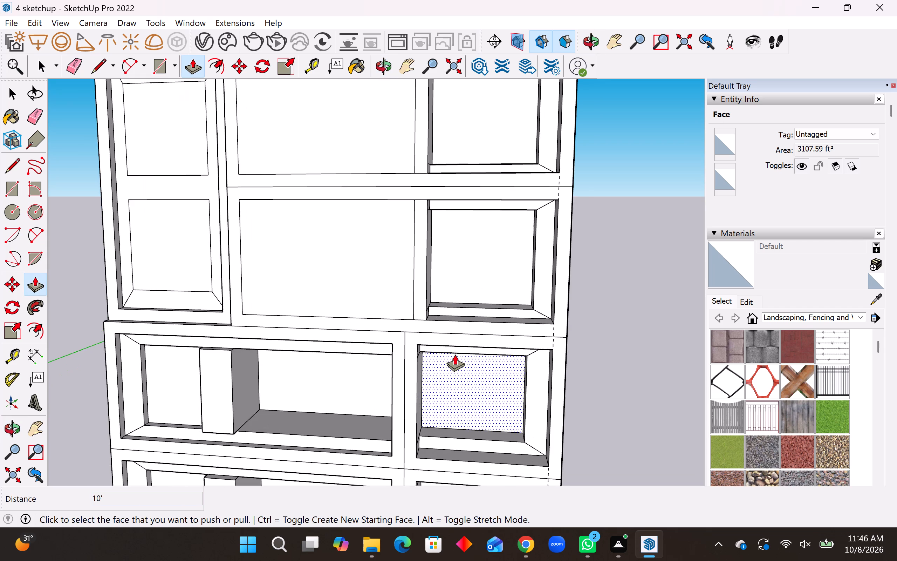
scroll(455, 354, down, 7)
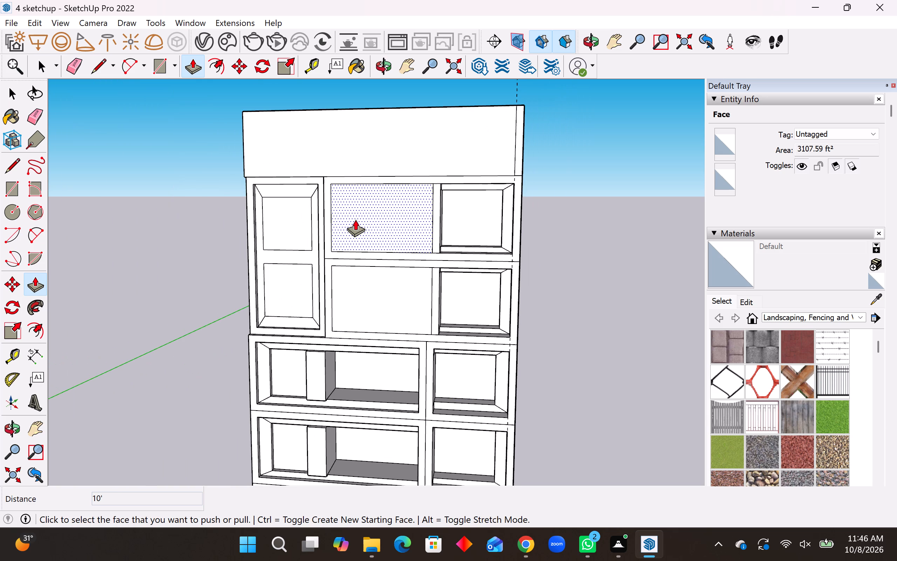
Push both wide blank panels beside the tall left compartment inward 45', matching the open shelf back below.
middle_drag(356, 218, 445, 160)
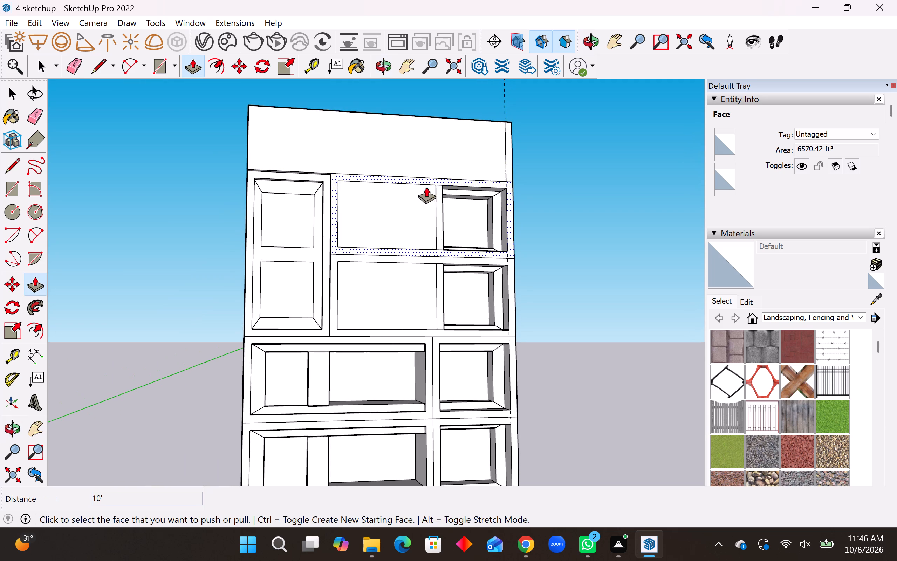
click(400, 208)
middle_drag(452, 207, 418, 220)
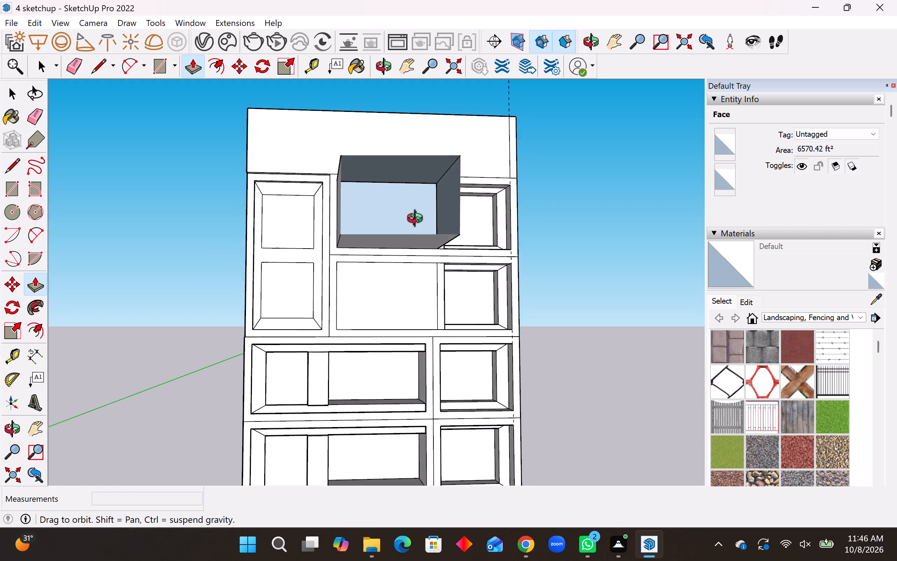
middle_drag(418, 220, 402, 229)
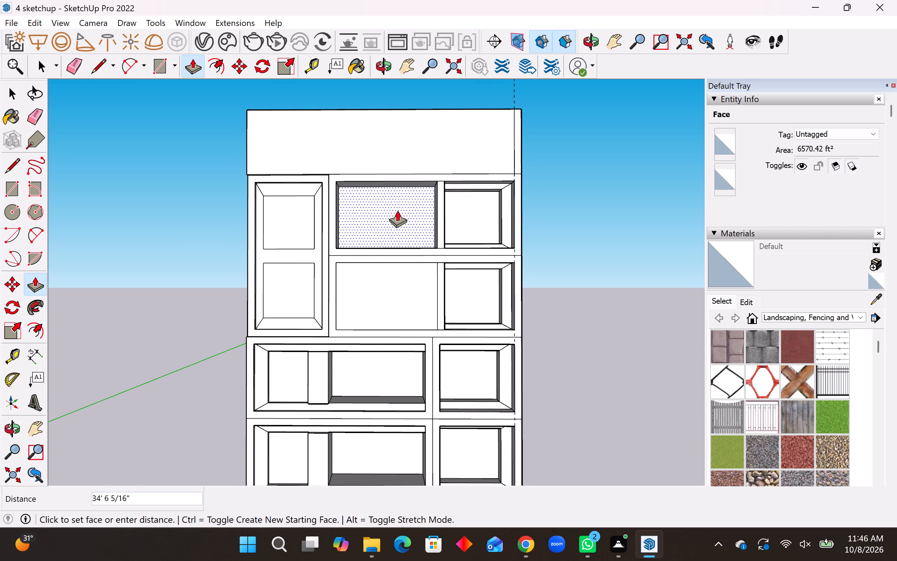
middle_drag(397, 210, 397, 279)
middle_drag(371, 300, 371, 257)
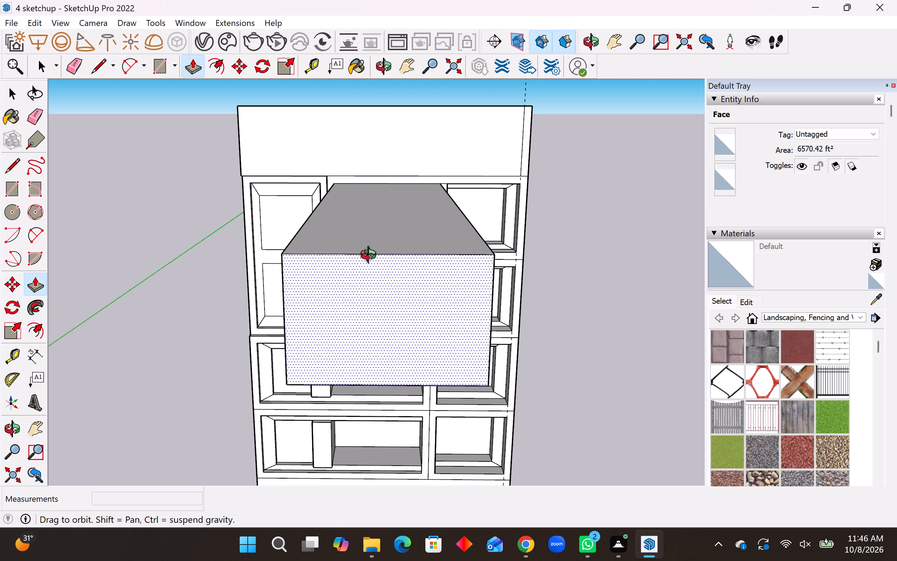
middle_drag(371, 257, 394, 172)
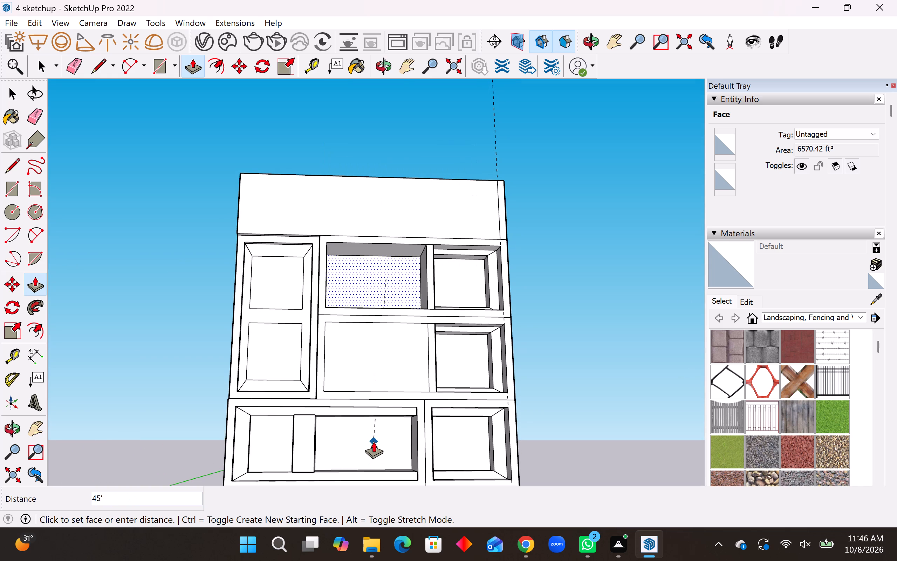
click(374, 441)
click(375, 339)
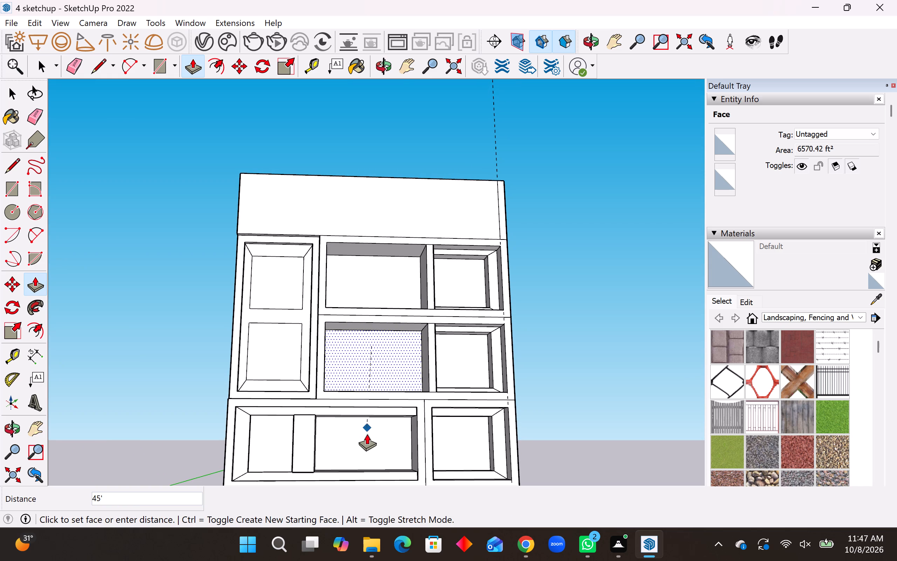
click(367, 441)
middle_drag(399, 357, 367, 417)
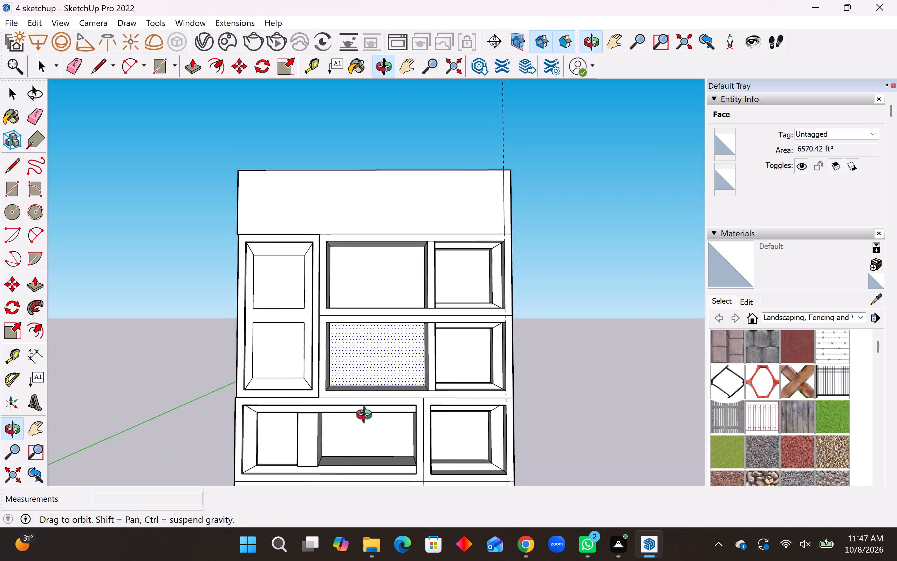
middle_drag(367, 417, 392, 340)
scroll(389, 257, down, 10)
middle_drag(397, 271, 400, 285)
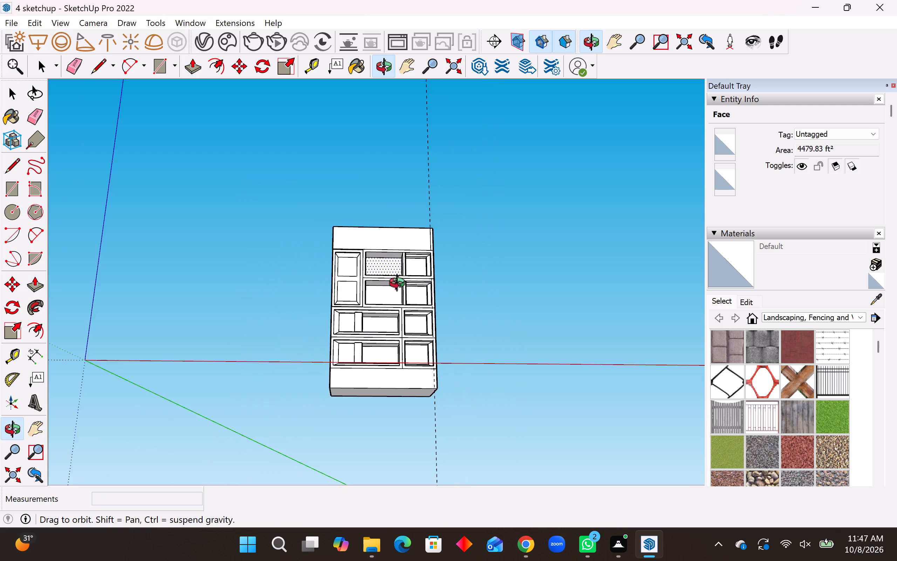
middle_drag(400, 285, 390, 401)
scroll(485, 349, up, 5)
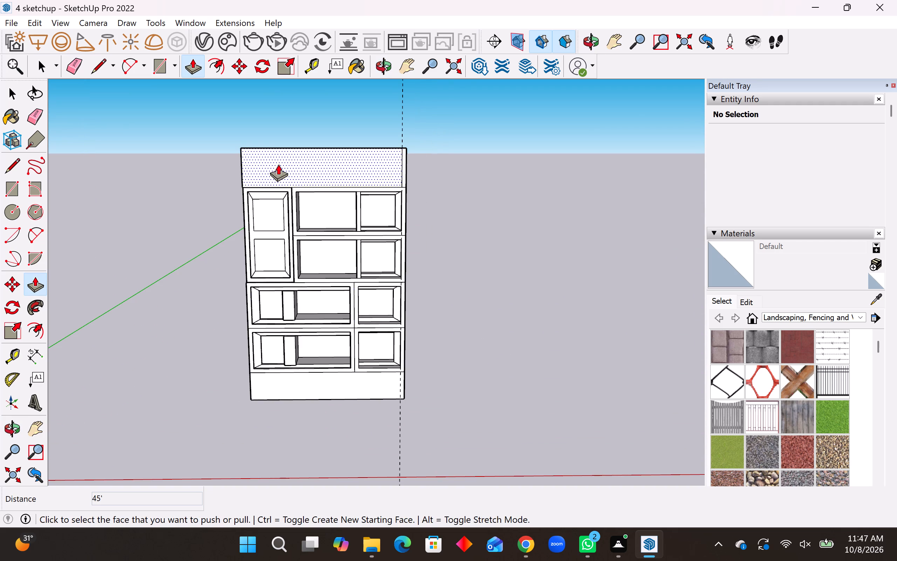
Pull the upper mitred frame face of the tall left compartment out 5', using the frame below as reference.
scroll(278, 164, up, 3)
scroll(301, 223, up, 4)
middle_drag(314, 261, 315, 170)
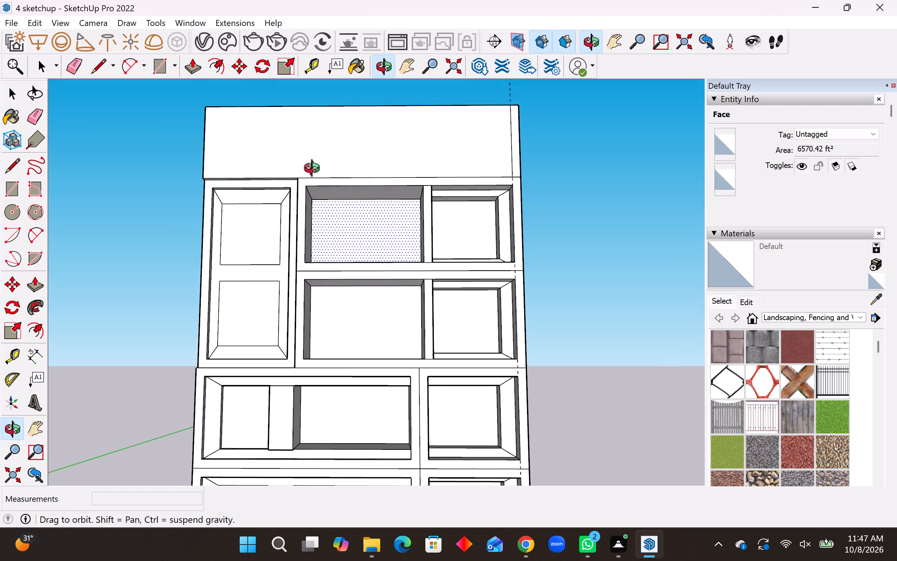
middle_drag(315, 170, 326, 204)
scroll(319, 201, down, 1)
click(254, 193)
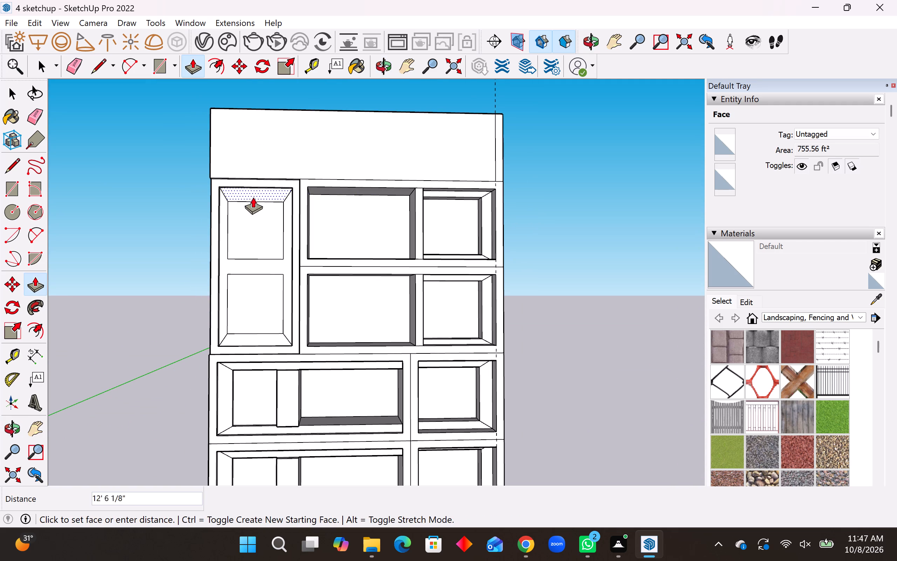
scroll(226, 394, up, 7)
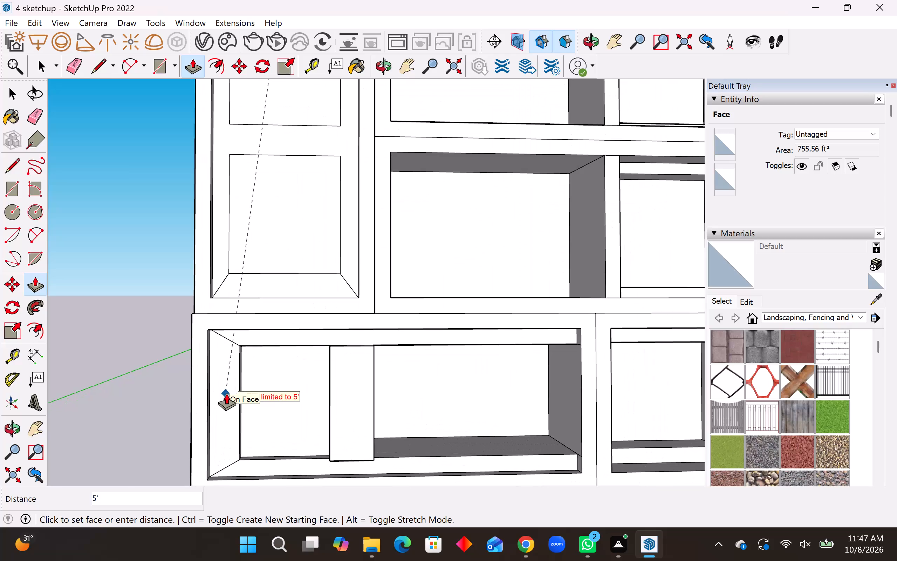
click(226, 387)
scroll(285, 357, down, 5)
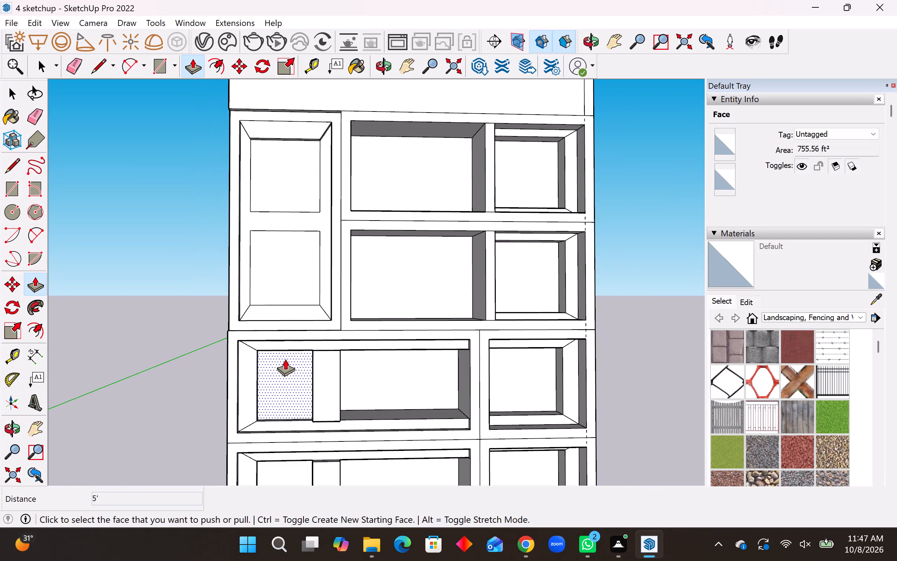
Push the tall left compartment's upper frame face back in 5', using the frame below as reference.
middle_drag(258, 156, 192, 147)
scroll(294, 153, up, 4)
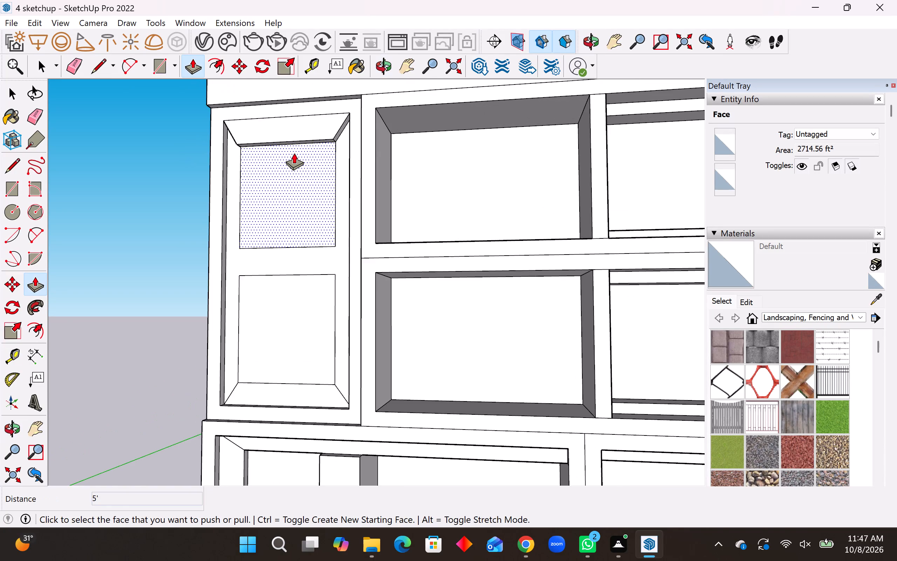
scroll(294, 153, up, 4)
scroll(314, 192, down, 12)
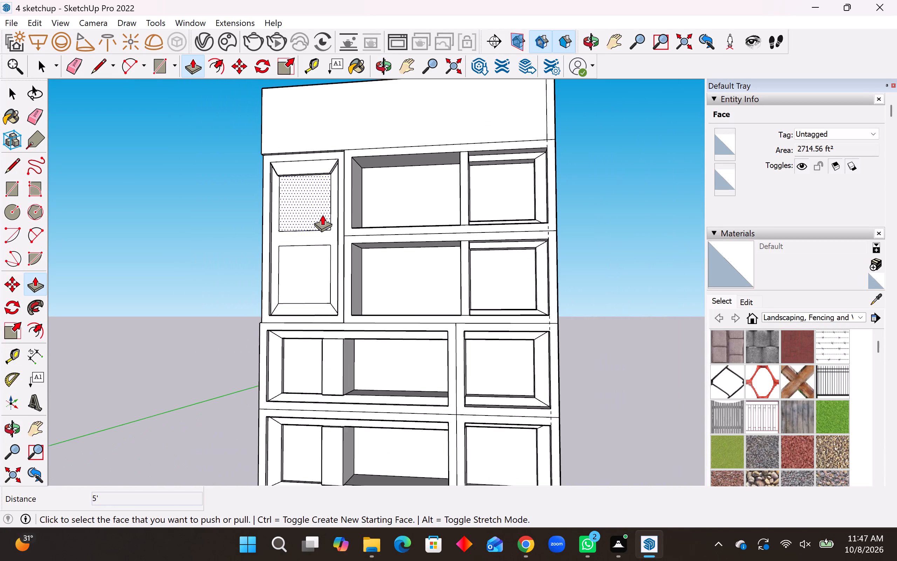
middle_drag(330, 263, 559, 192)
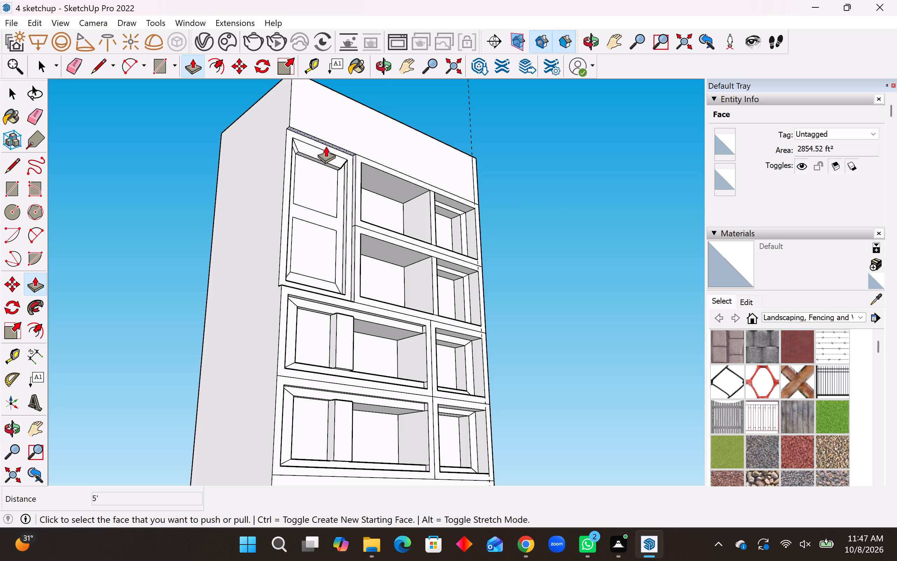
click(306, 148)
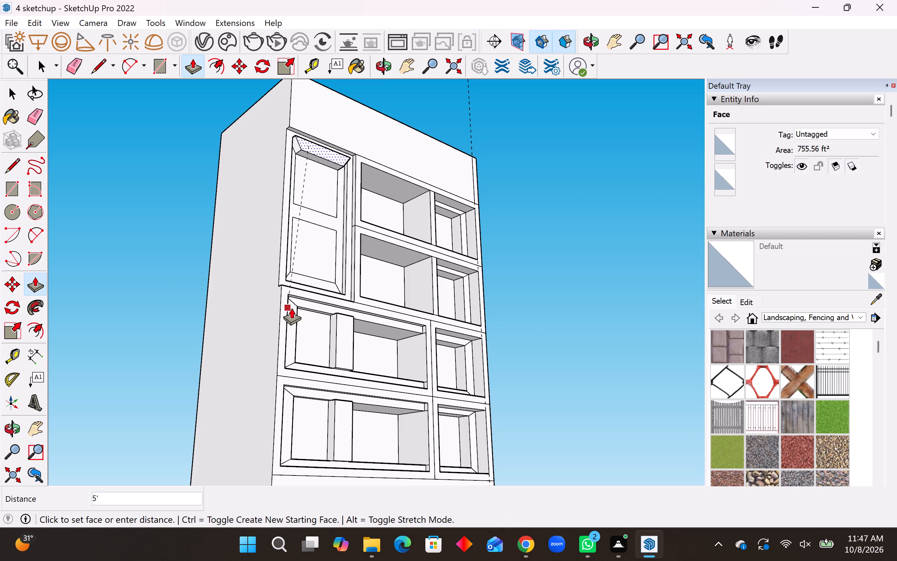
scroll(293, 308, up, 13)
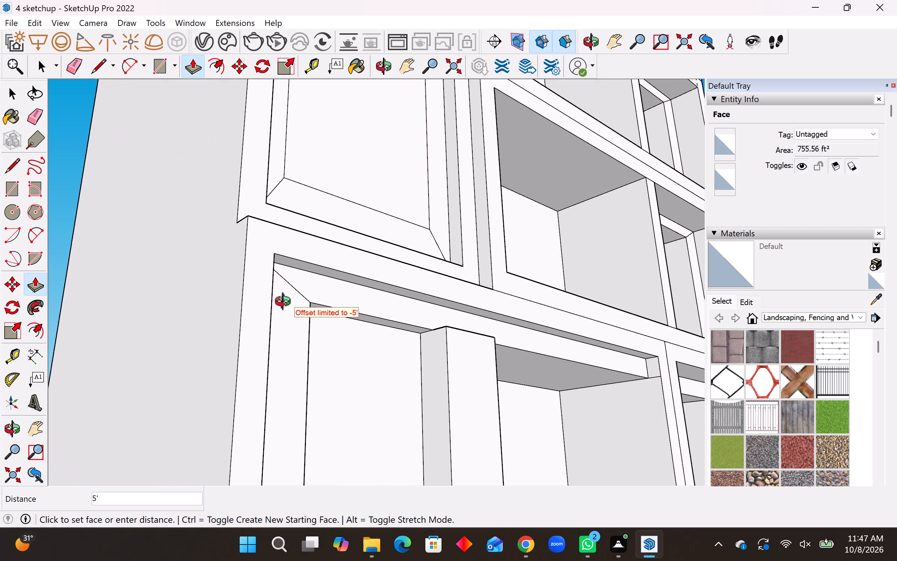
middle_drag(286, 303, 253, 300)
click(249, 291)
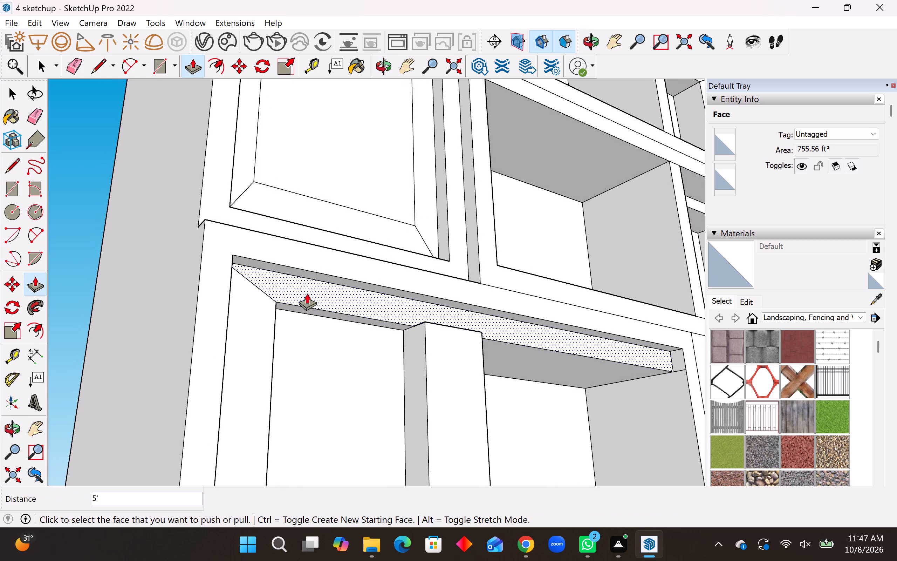
Examine the front of the whole wall unit from several distances and angles, comparing the upper and lower compartments.
scroll(304, 272, down, 13)
middle_drag(317, 163, 193, 239)
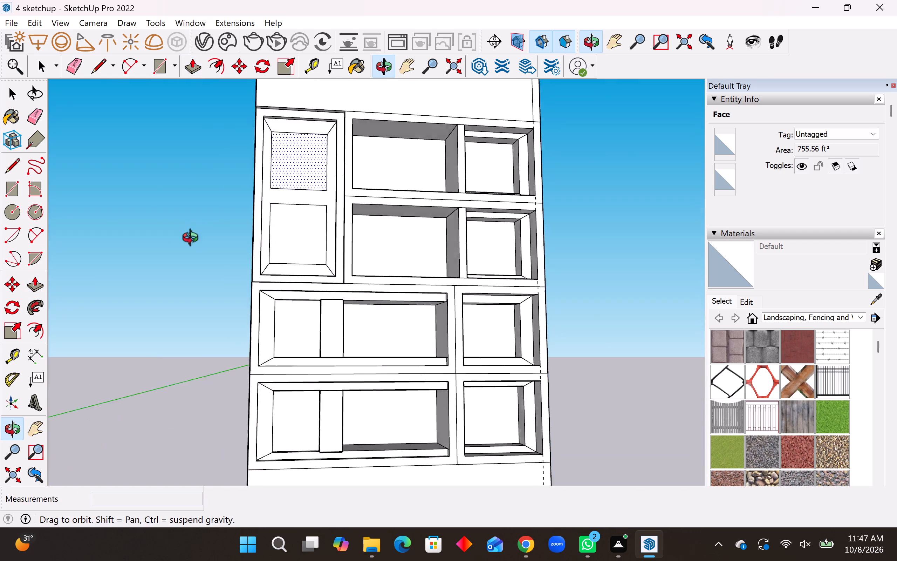
middle_drag(193, 239, 153, 304)
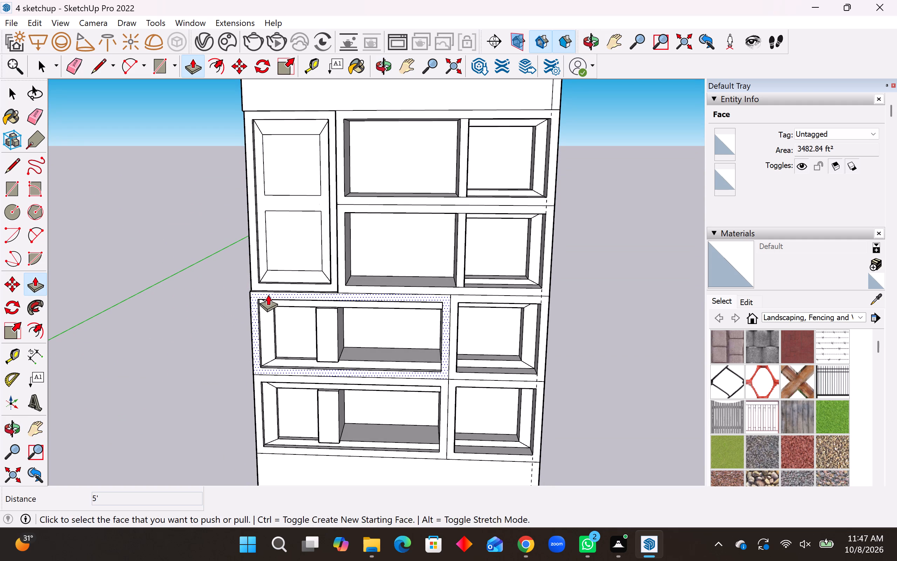
scroll(268, 294, down, 4)
scroll(193, 264, down, 4)
middle_drag(396, 281, 404, 239)
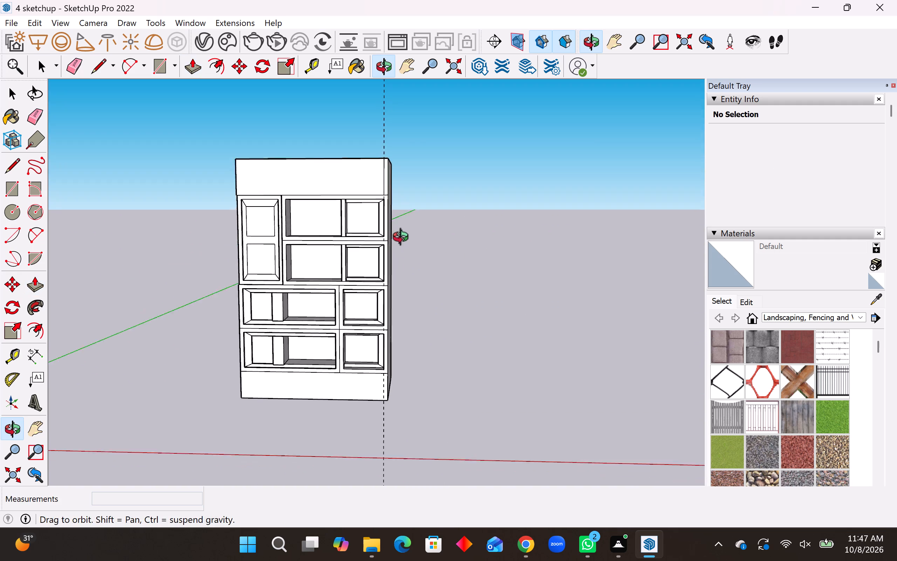
middle_drag(404, 239, 407, 236)
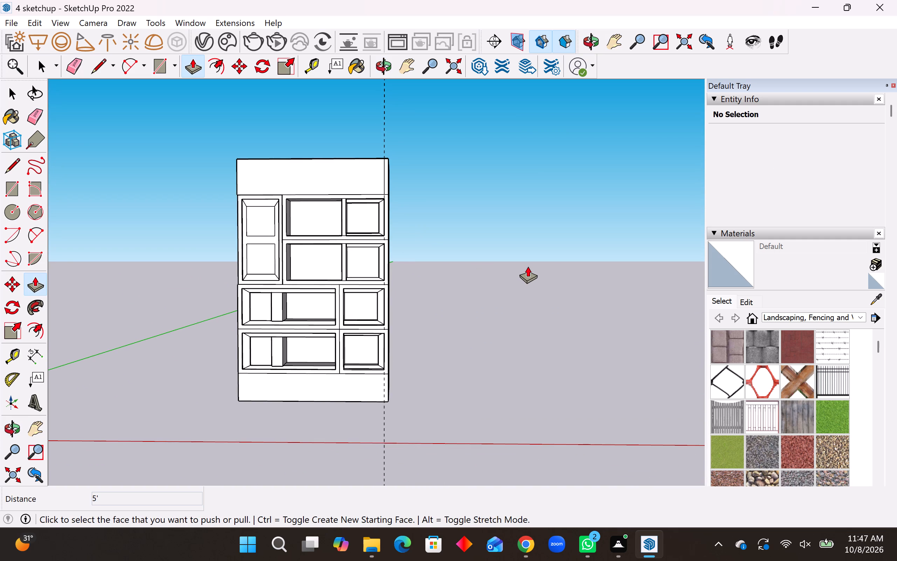
scroll(305, 419, down, 3)
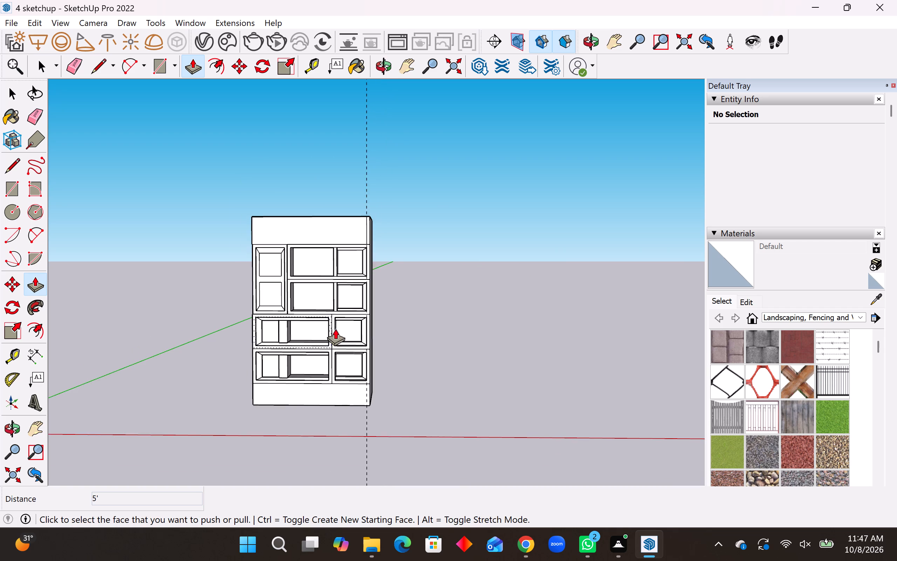
scroll(335, 329, up, 9)
middle_drag(399, 372, 411, 350)
scroll(494, 332, down, 3)
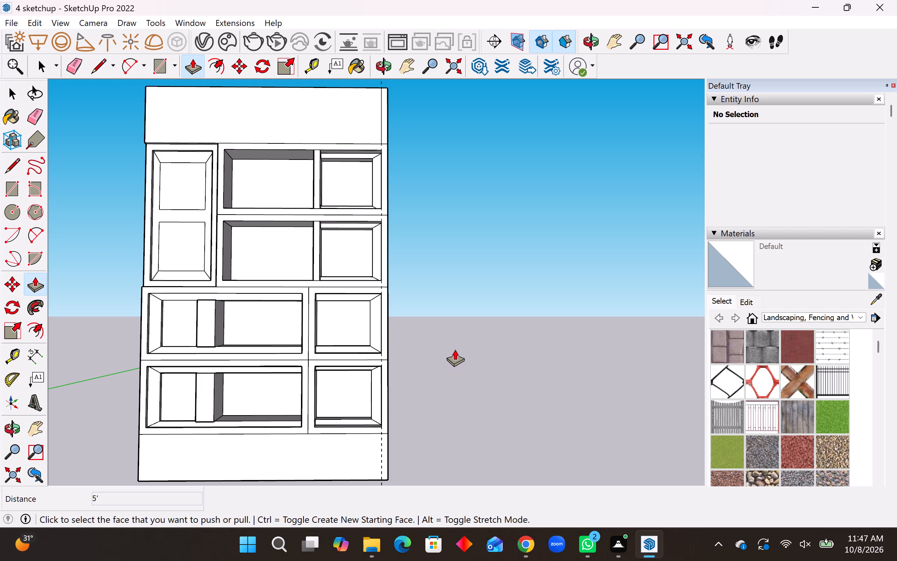
scroll(317, 391, down, 2)
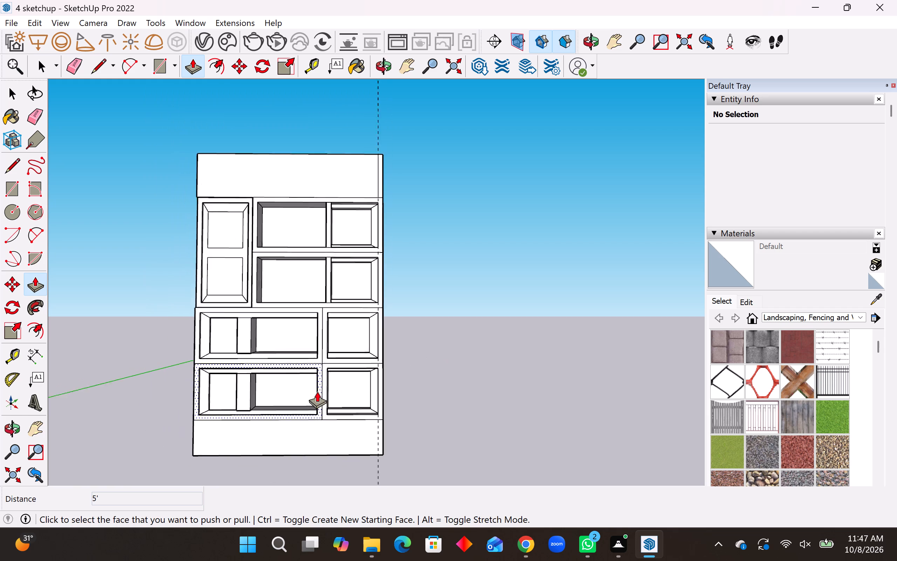
scroll(317, 391, down, 2)
middle_drag(297, 382, 303, 373)
Erase the vertical guide line near the unit's right edge.
click(35, 123)
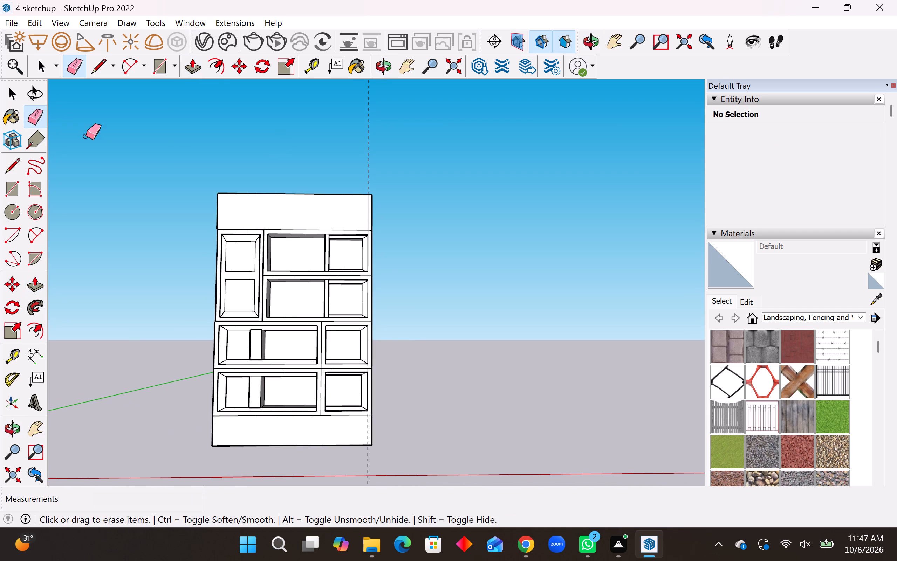
drag(371, 158, 366, 158)
Extrude the unit's right side face outward about 78' 3" as a new adjoining volume.
middle_drag(381, 216, 74, 228)
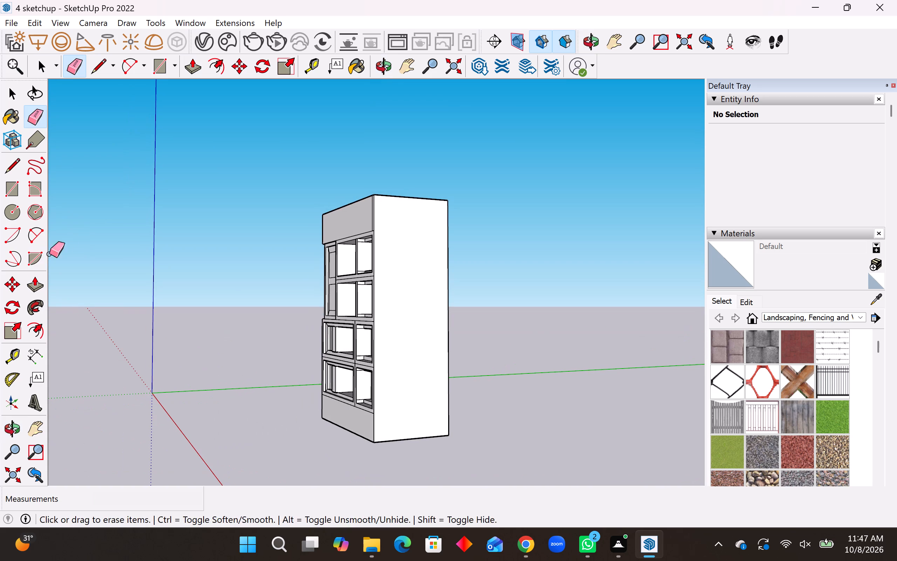
click(40, 285)
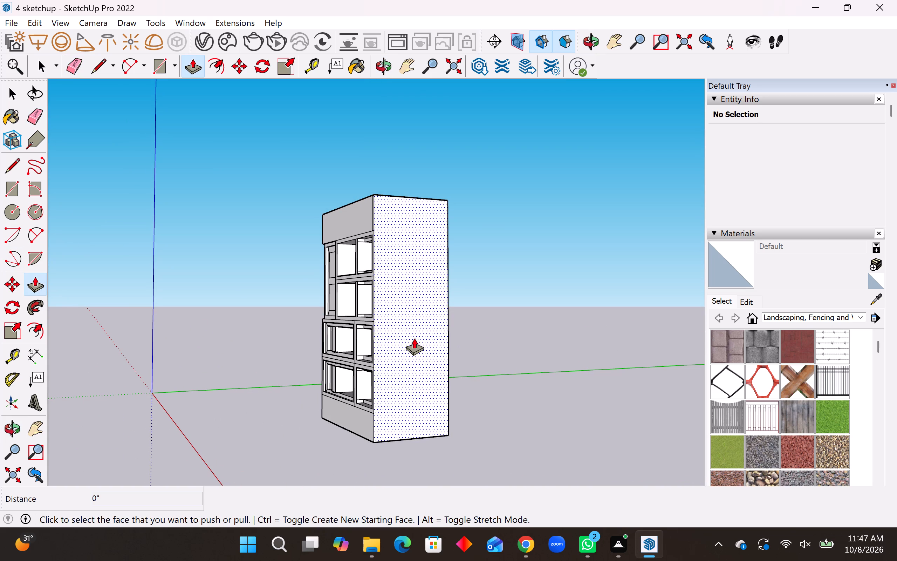
click(414, 338)
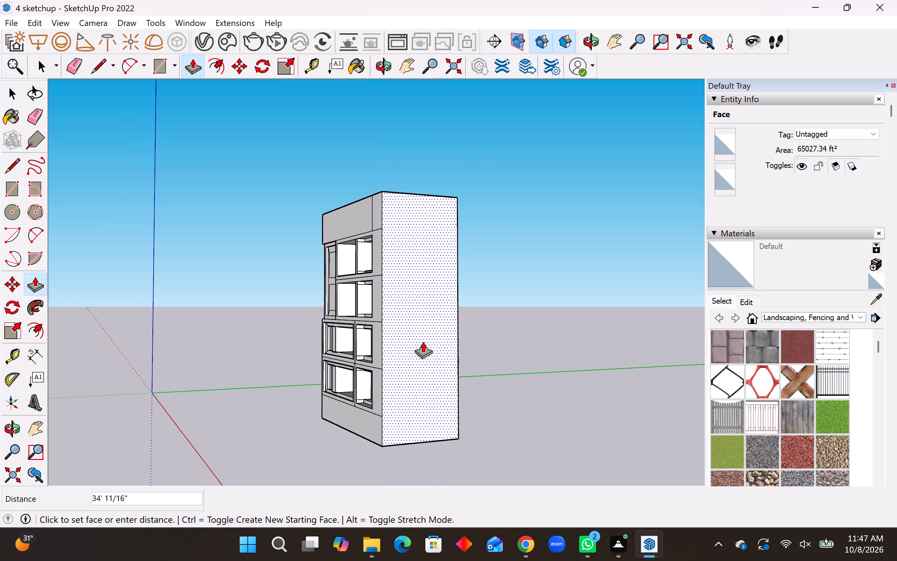
middle_drag(423, 342, 479, 349)
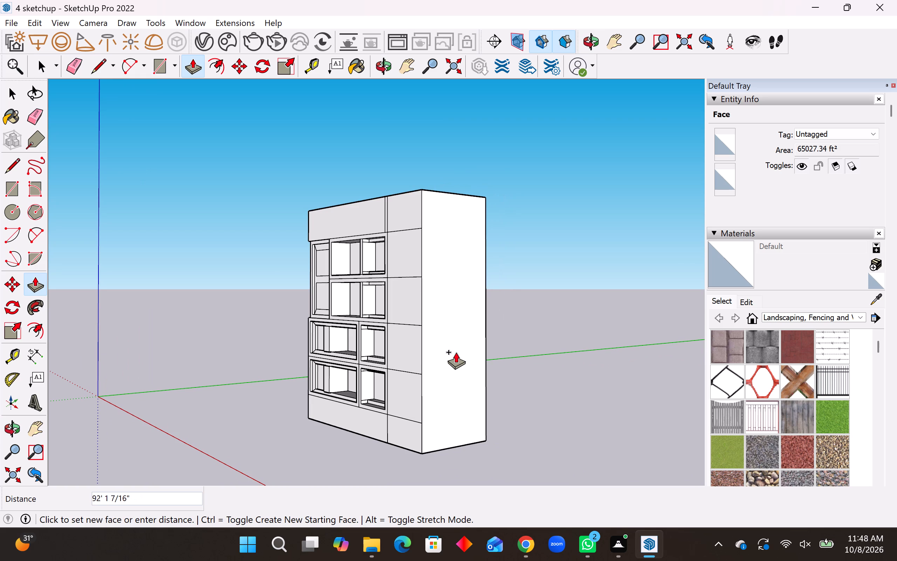
middle_click(456, 352)
middle_drag(456, 352, 411, 348)
middle_drag(349, 307, 505, 340)
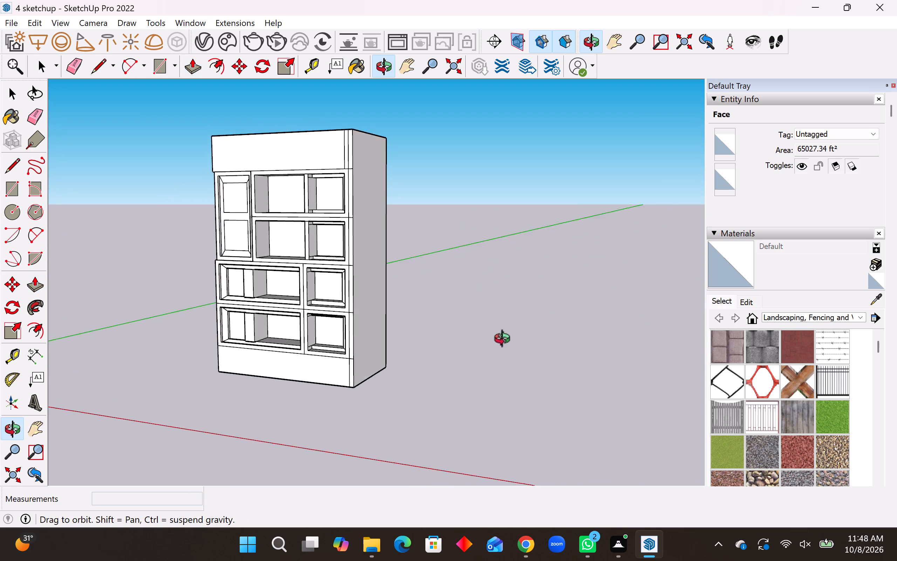
middle_drag(505, 340, 607, 332)
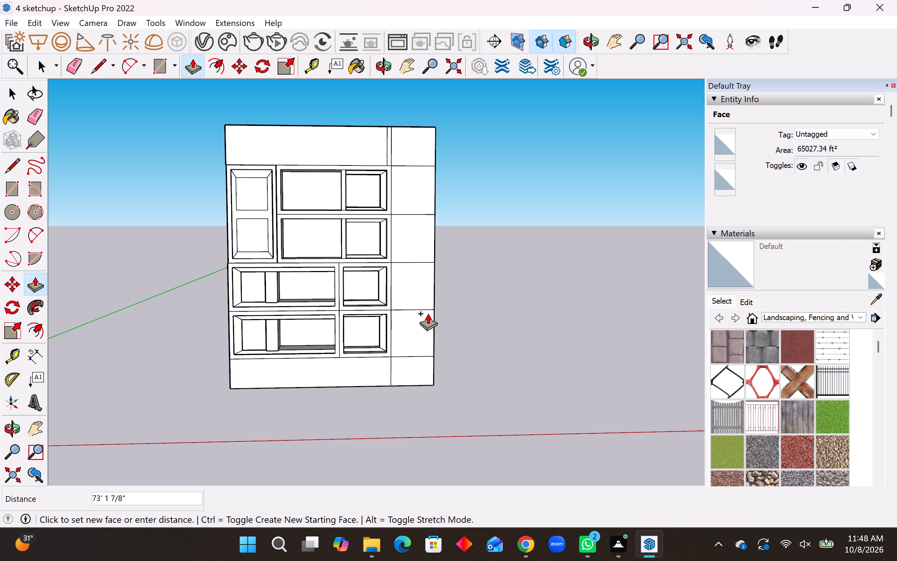
click(431, 313)
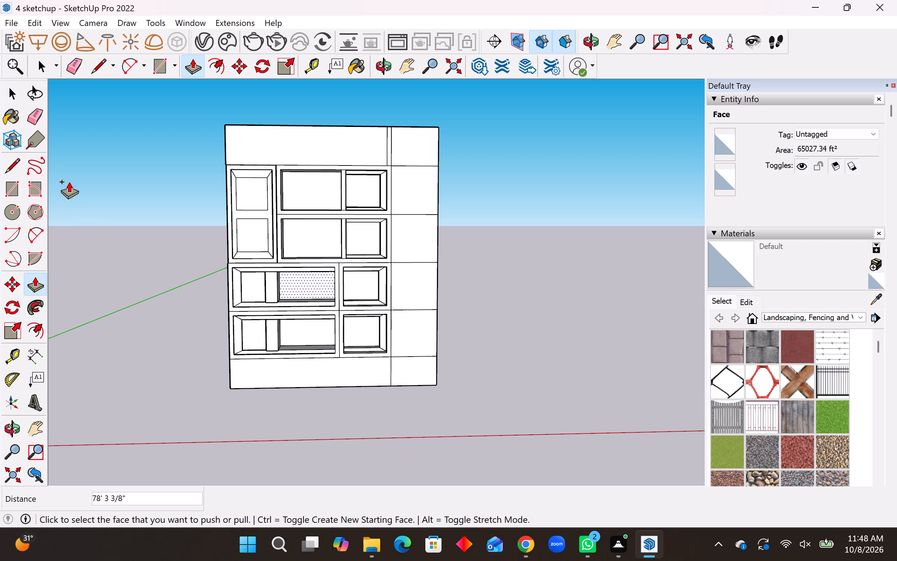
Erase the five horizontal edges across the front of the new right-hand extension, leaving one plain front face.
click(35, 117)
click(413, 166)
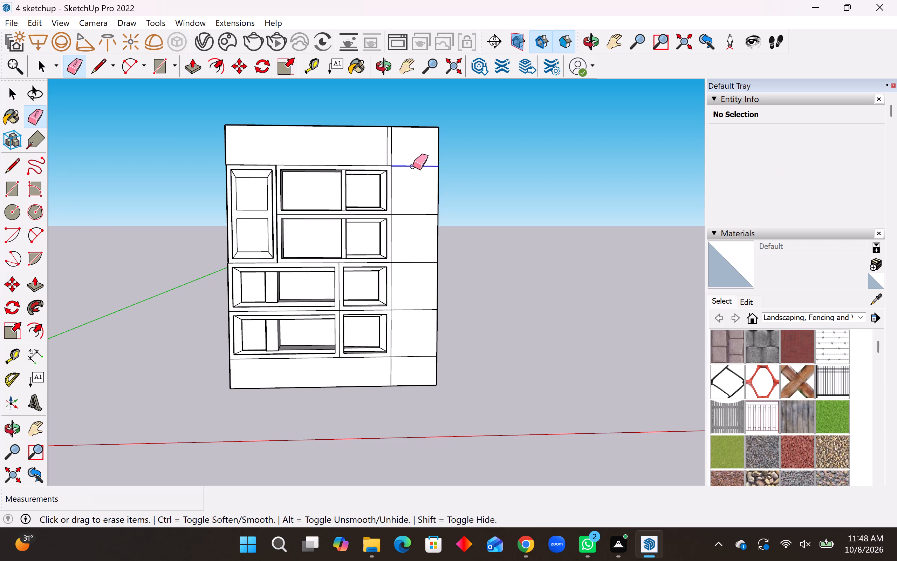
drag(414, 213, 415, 288)
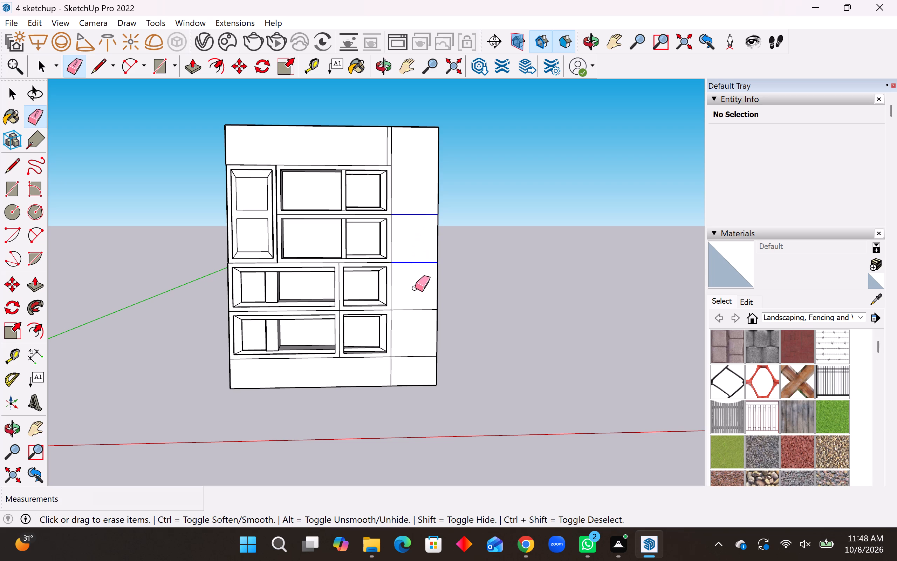
drag(415, 288, 416, 364)
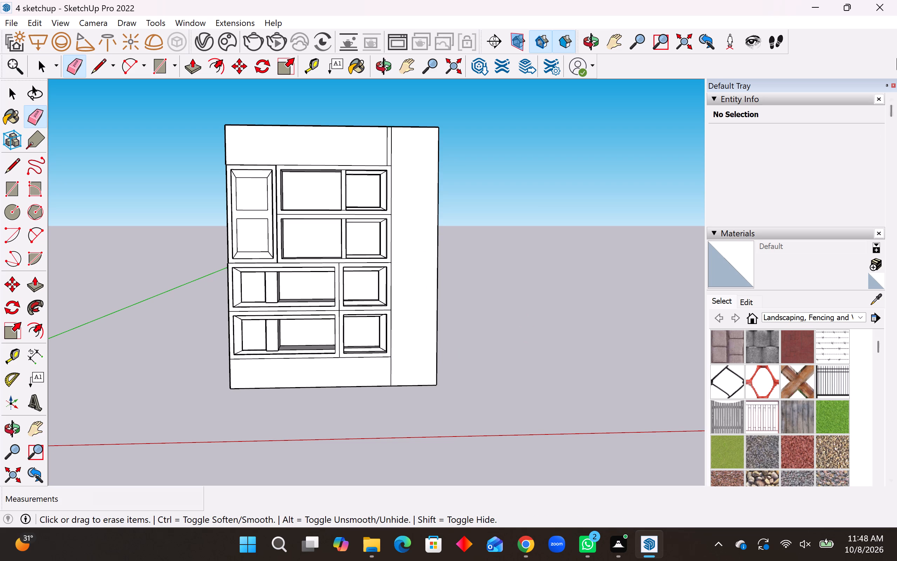
Place two vertical guides on the extension's front, about 45' from its inner edge and about 17' beyond the first guide.
click(8, 357)
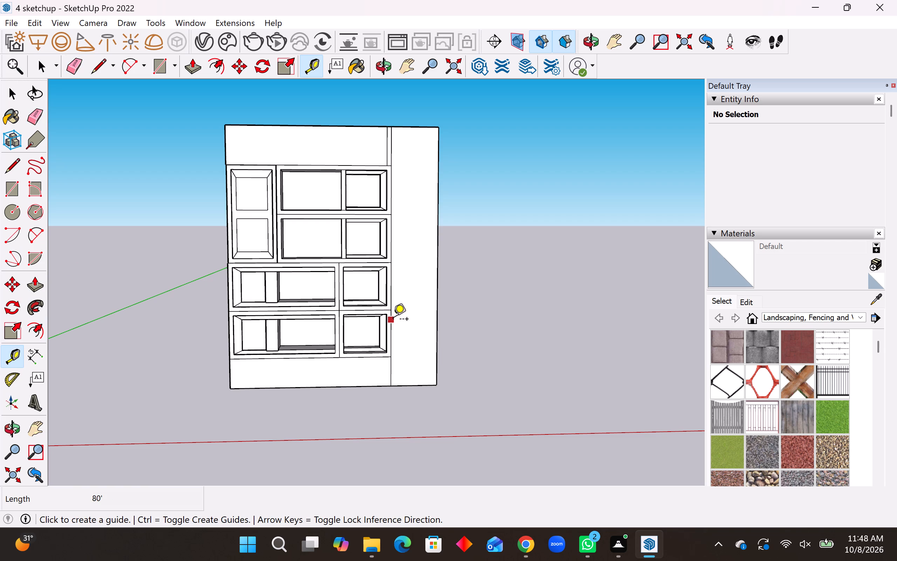
click(393, 320)
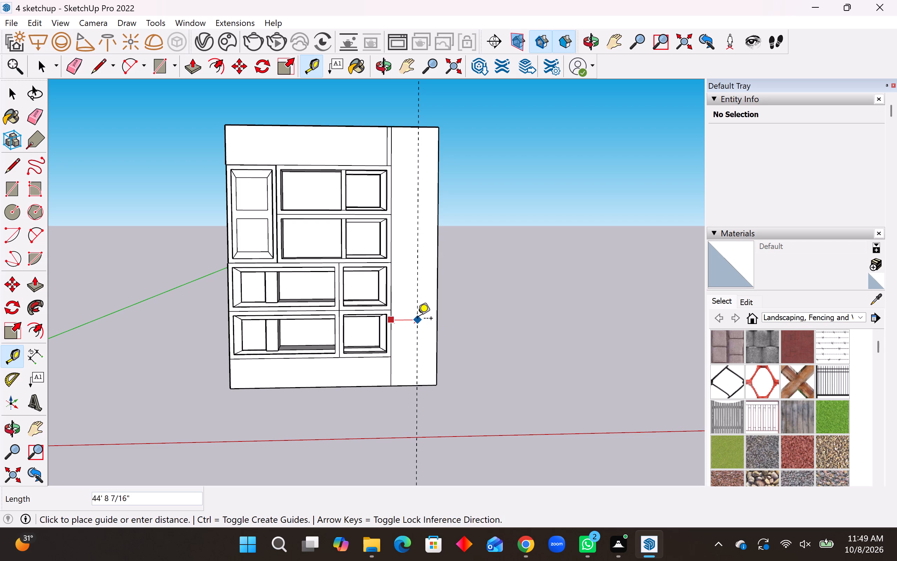
click(417, 319)
click(419, 319)
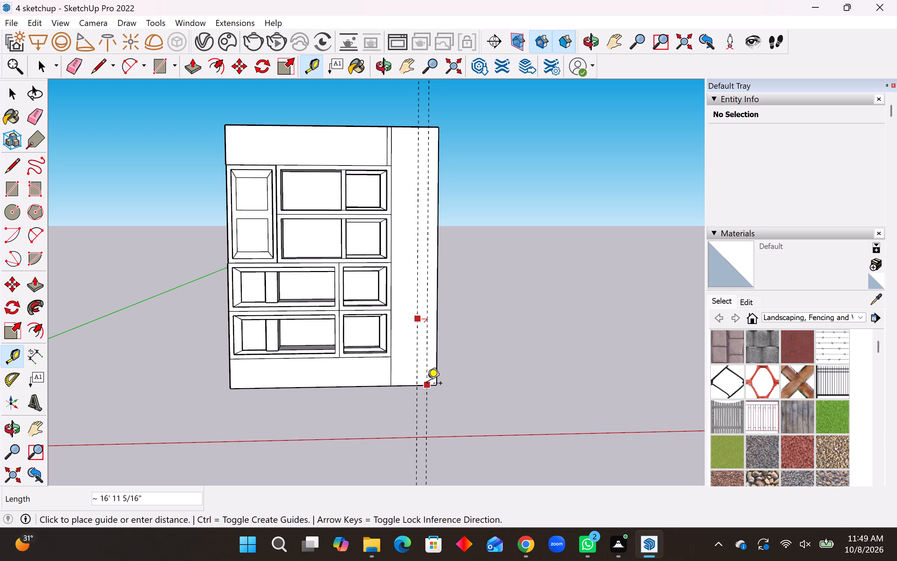
click(427, 384)
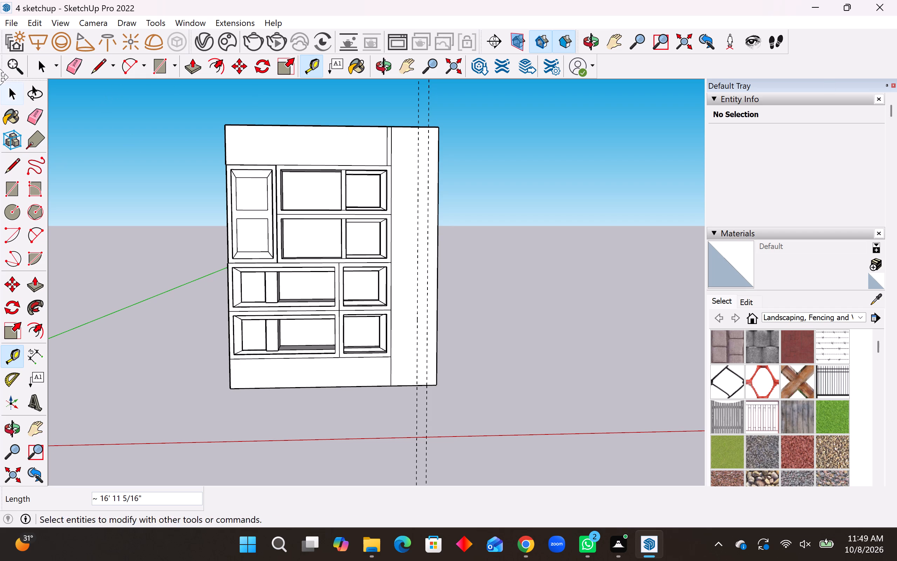
Draw a vertical line about 433' 6" long down the extension's front along the inner guide, from top edge to bottom edge.
click(13, 169)
scroll(442, 138, up, 2)
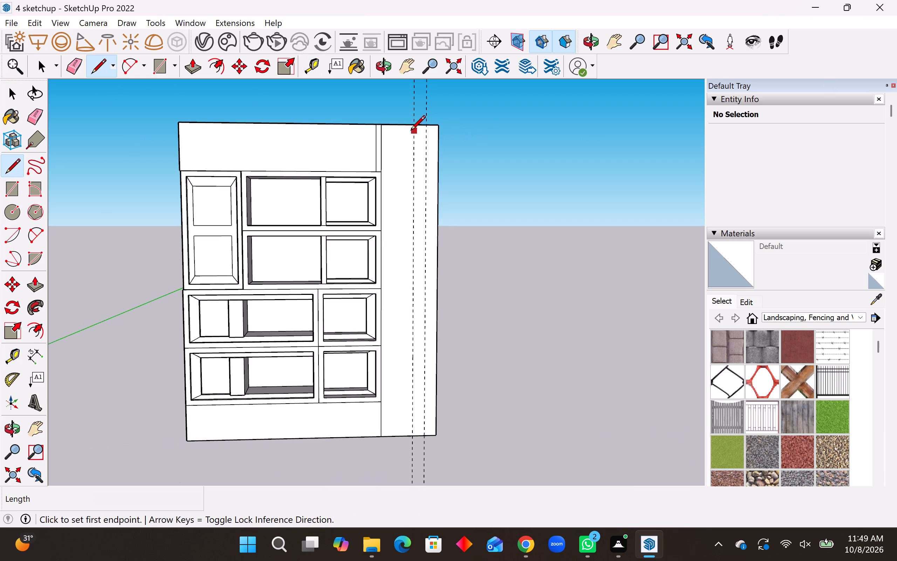
click(415, 127)
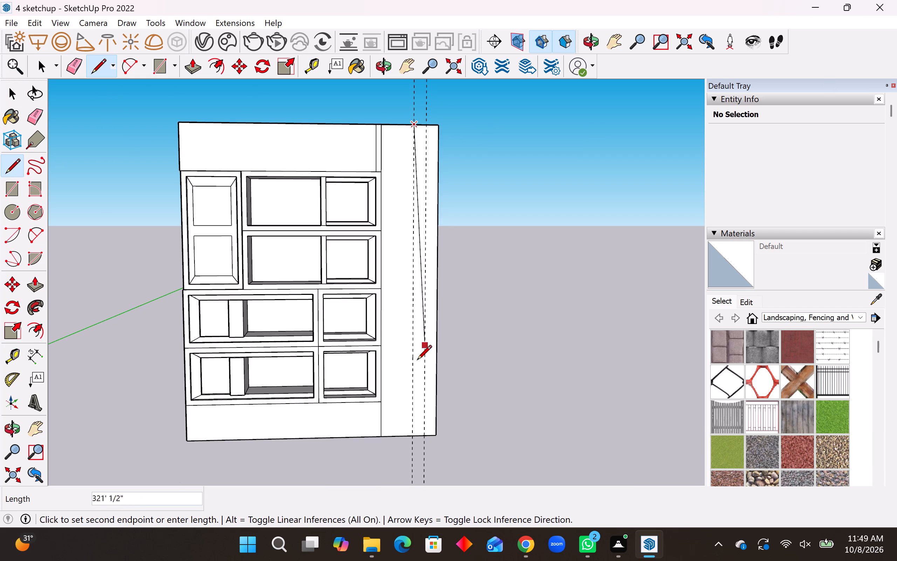
click(412, 439)
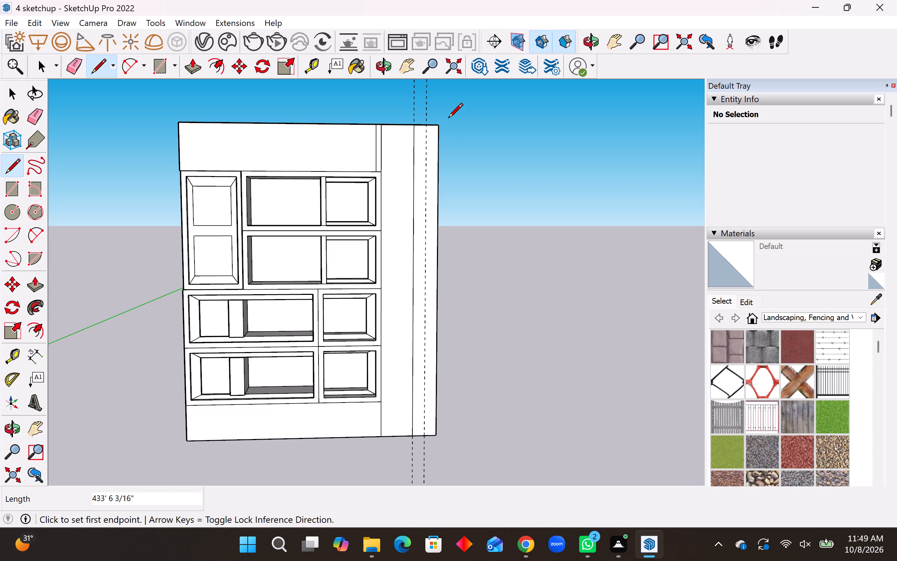
Draw a second vertical line about 433' 6" long down the extension's front along the outer guide, from top edge to bottom edge.
click(427, 125)
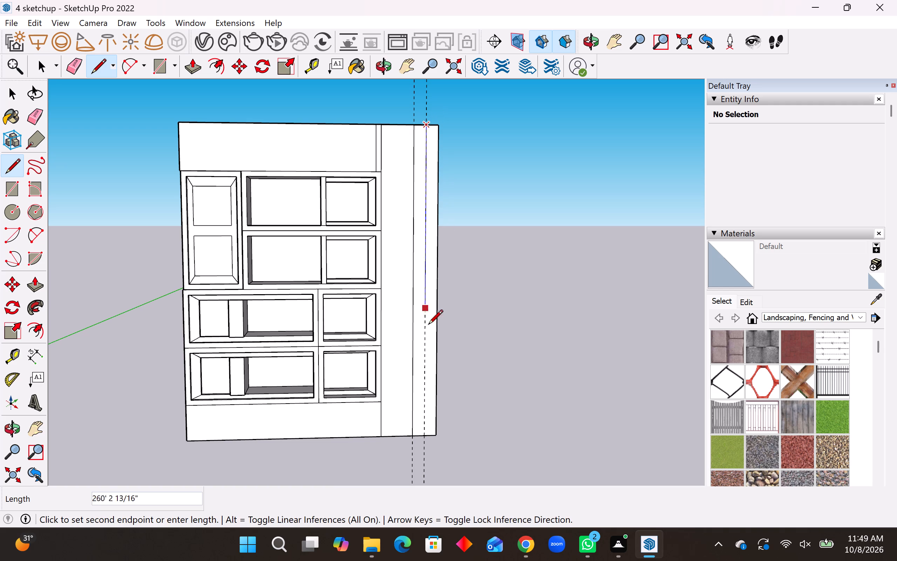
click(423, 437)
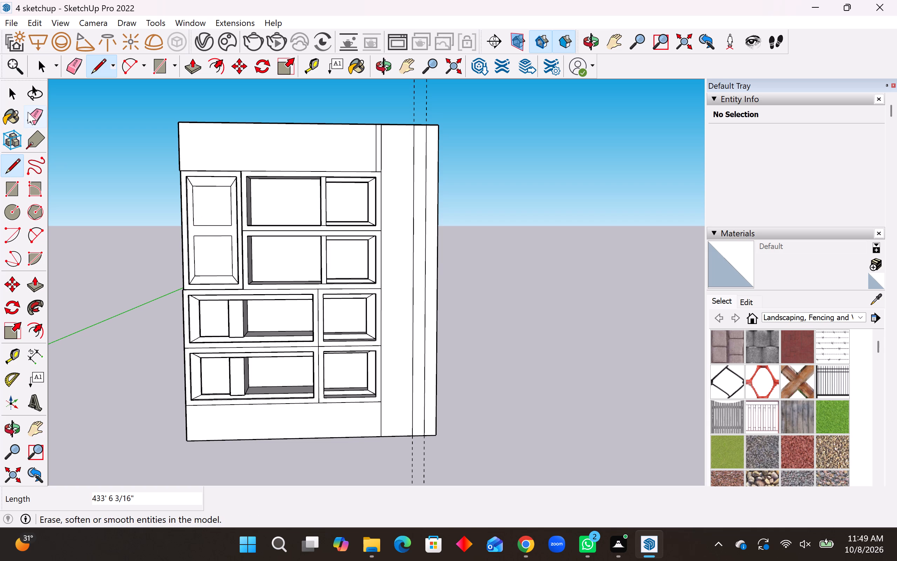
Erase both vertical guides on the extension's front.
click(36, 119)
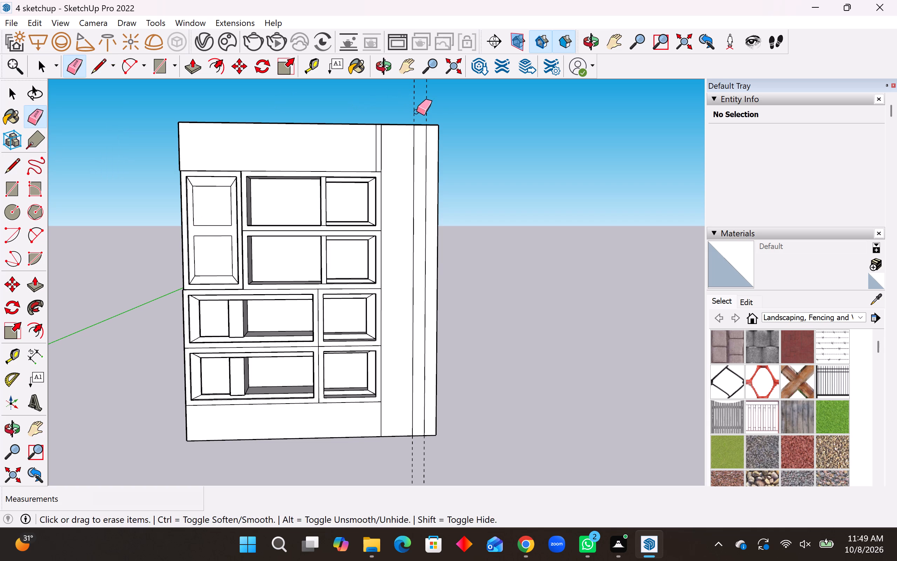
drag(432, 113, 403, 113)
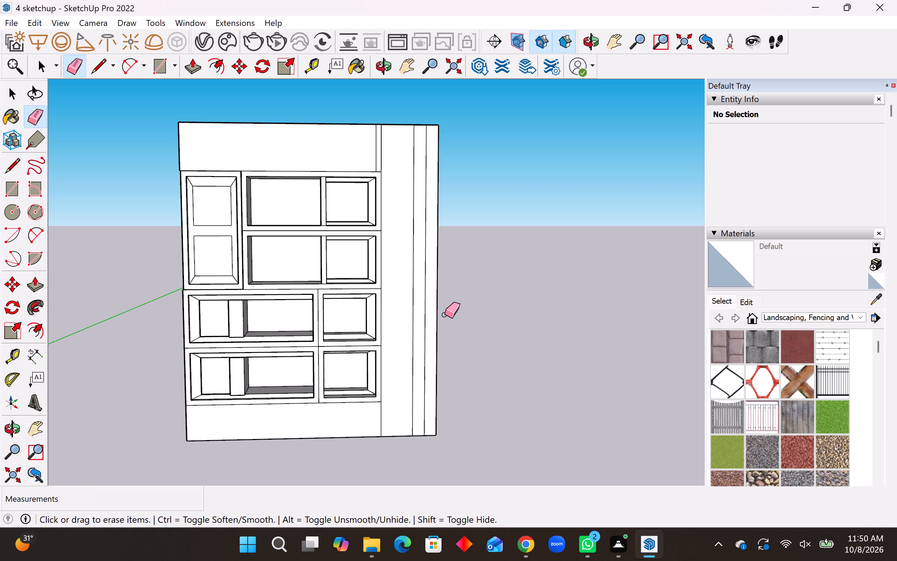
Push the narrow middle strip of the extension's front inward 7'.
middle_drag(445, 313, 398, 338)
scroll(363, 256, up, 4)
middle_drag(635, 347, 632, 324)
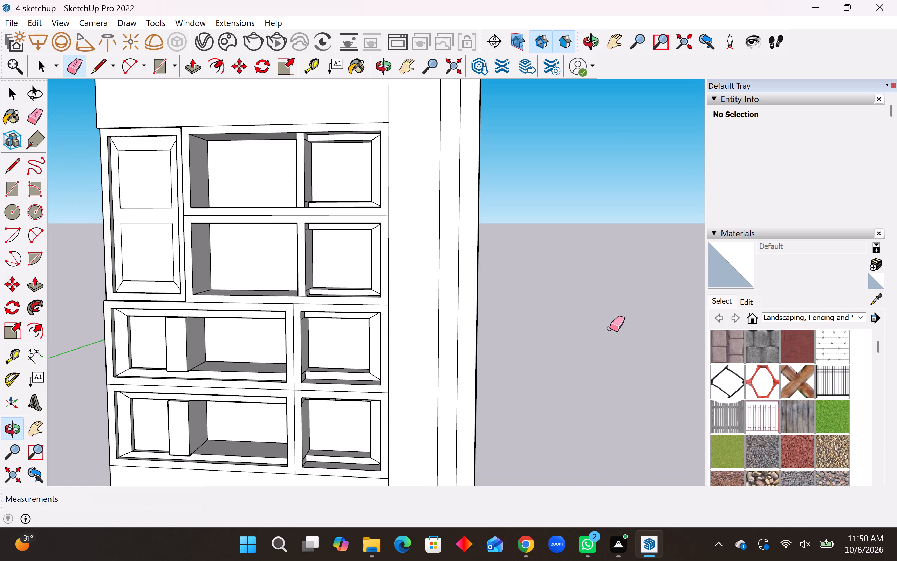
click(30, 284)
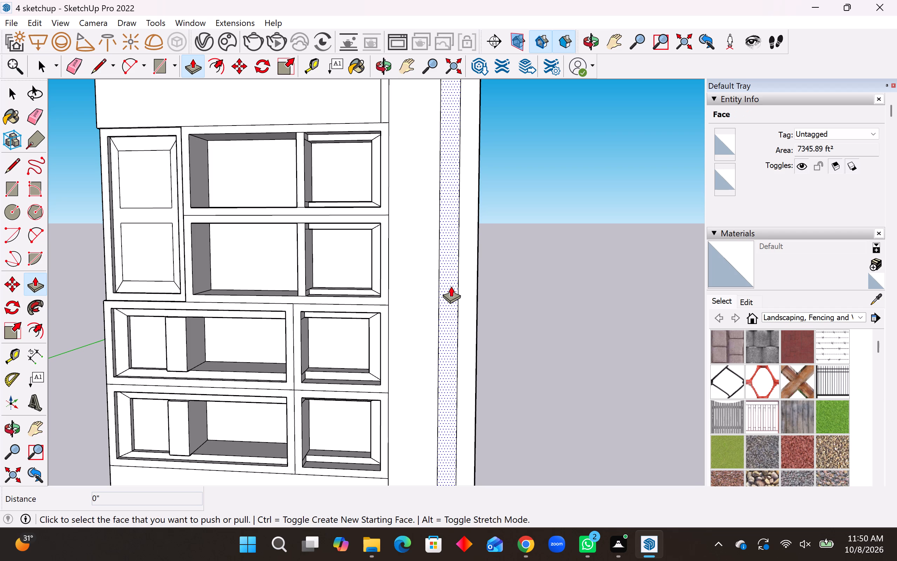
click(451, 286)
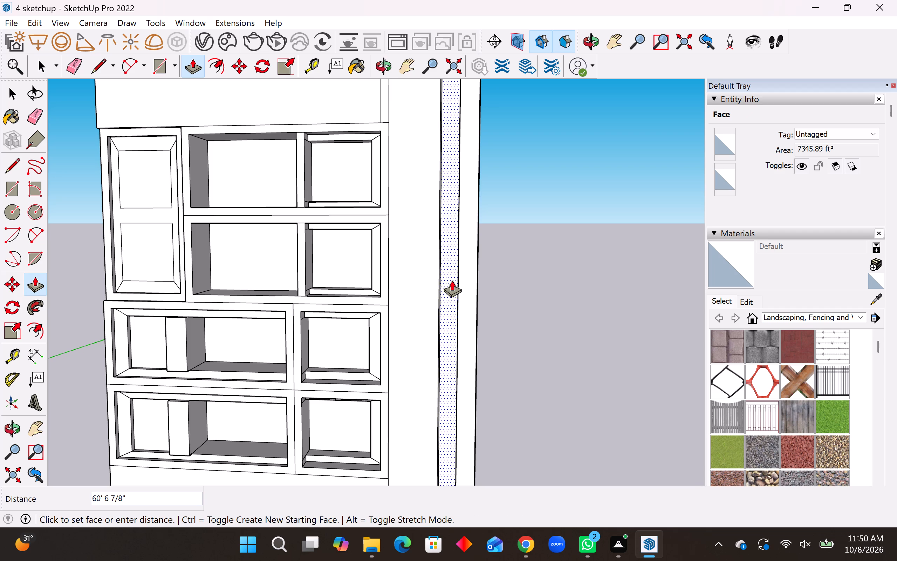
key(1)
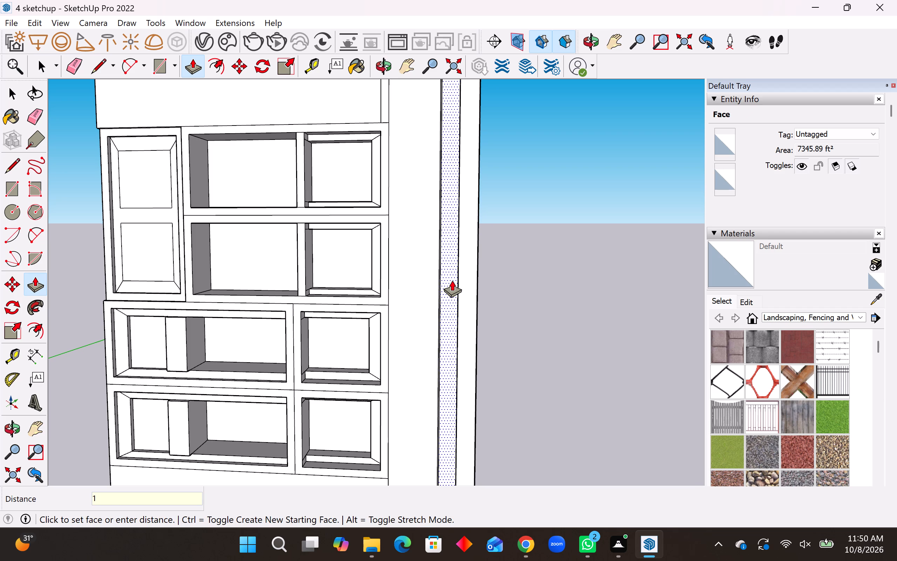
key(BackSpace)
key(6)
key(BackSpace)
text(7')
key(Return)
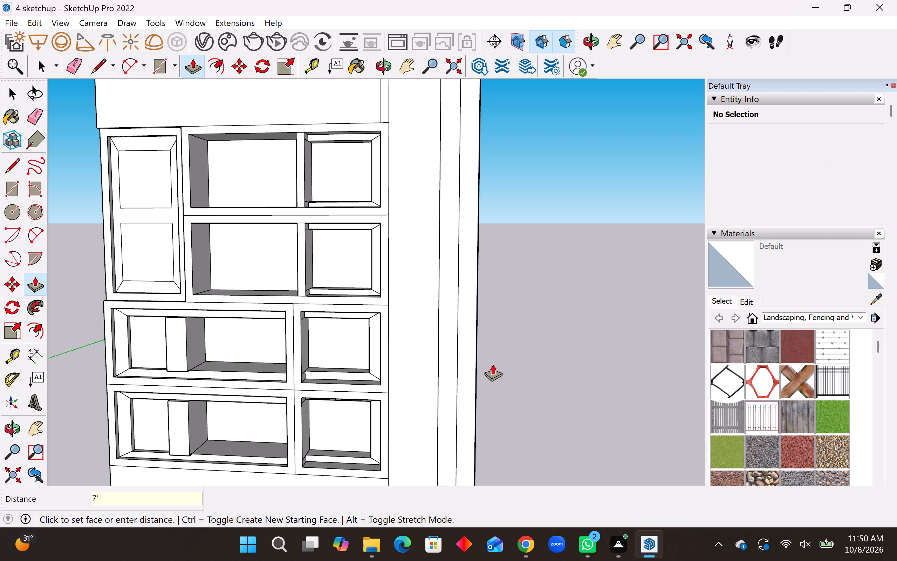
Push the outermost strip of the extension's front inward 15'.
middle_drag(479, 357, 418, 364)
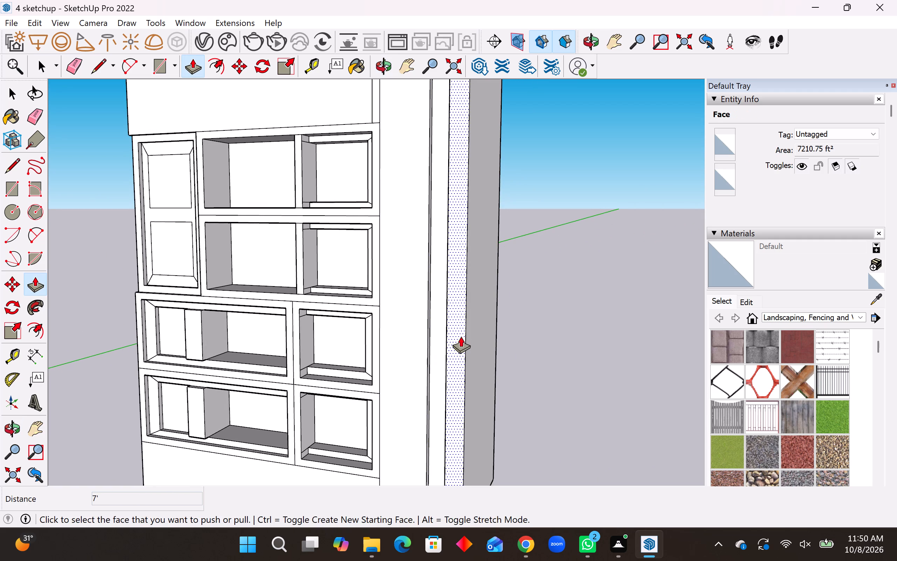
click(461, 336)
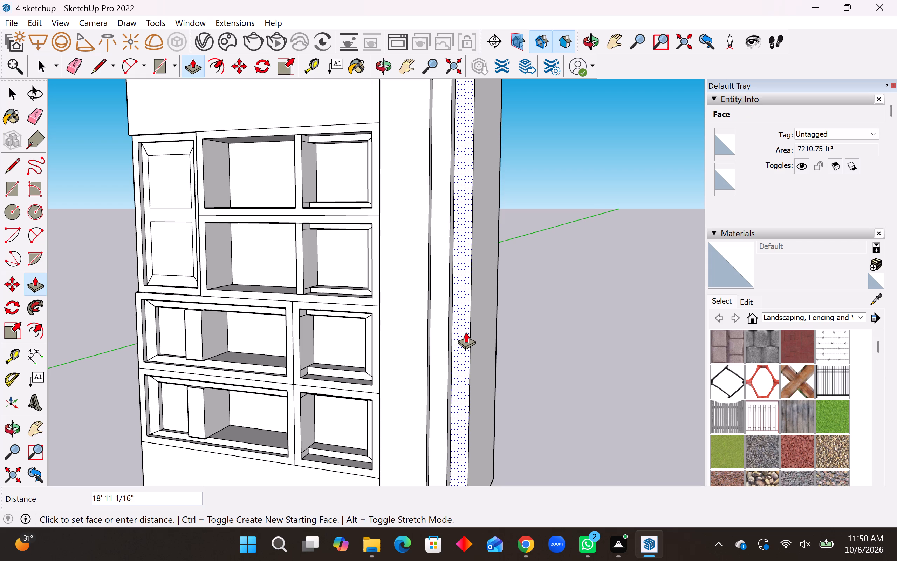
key(1)
text(5')
key(Return)
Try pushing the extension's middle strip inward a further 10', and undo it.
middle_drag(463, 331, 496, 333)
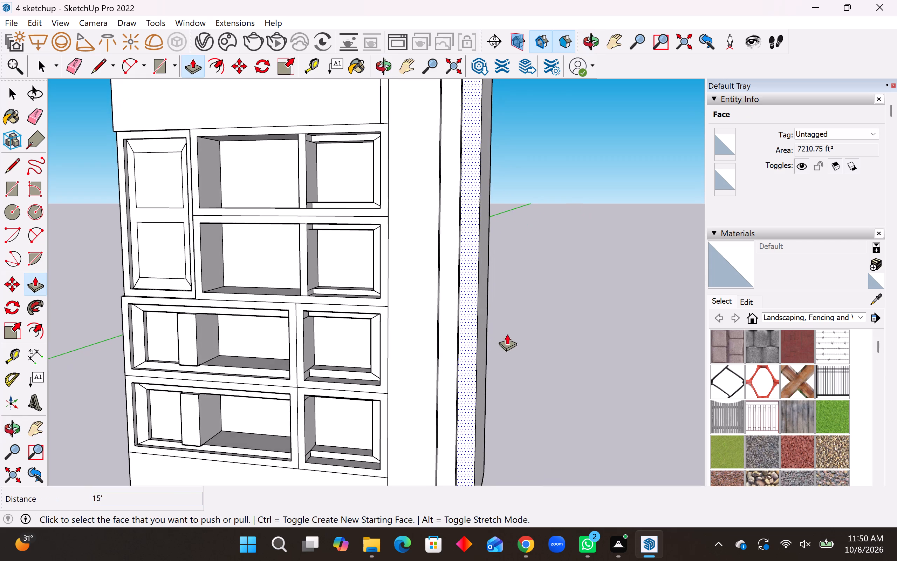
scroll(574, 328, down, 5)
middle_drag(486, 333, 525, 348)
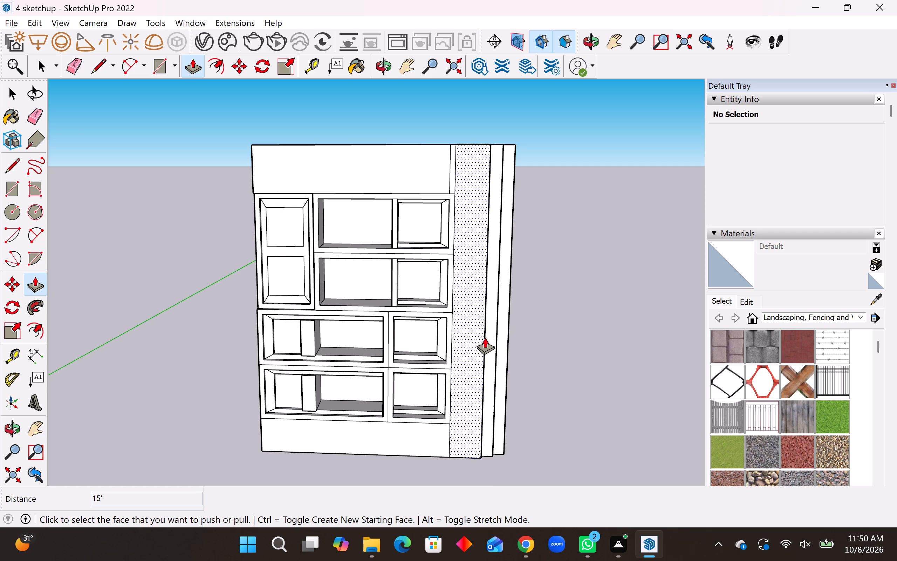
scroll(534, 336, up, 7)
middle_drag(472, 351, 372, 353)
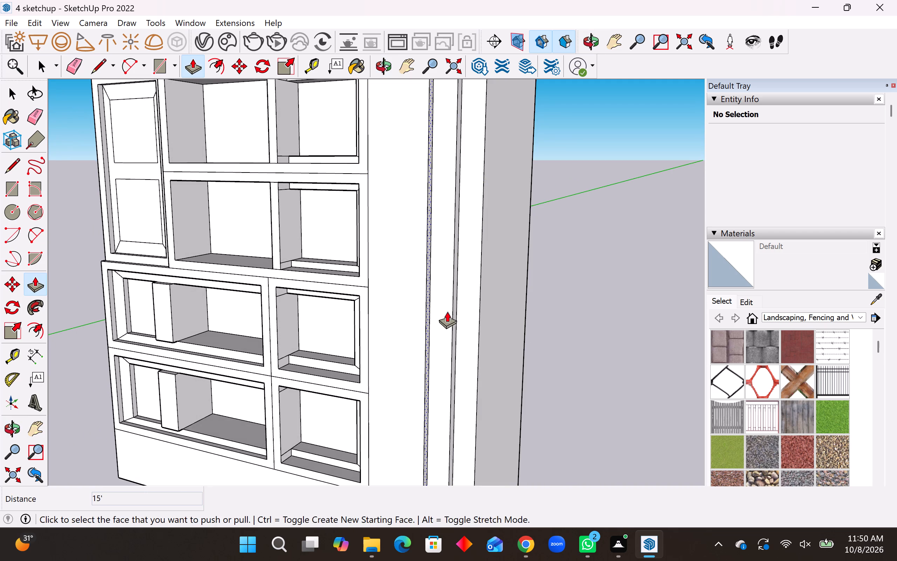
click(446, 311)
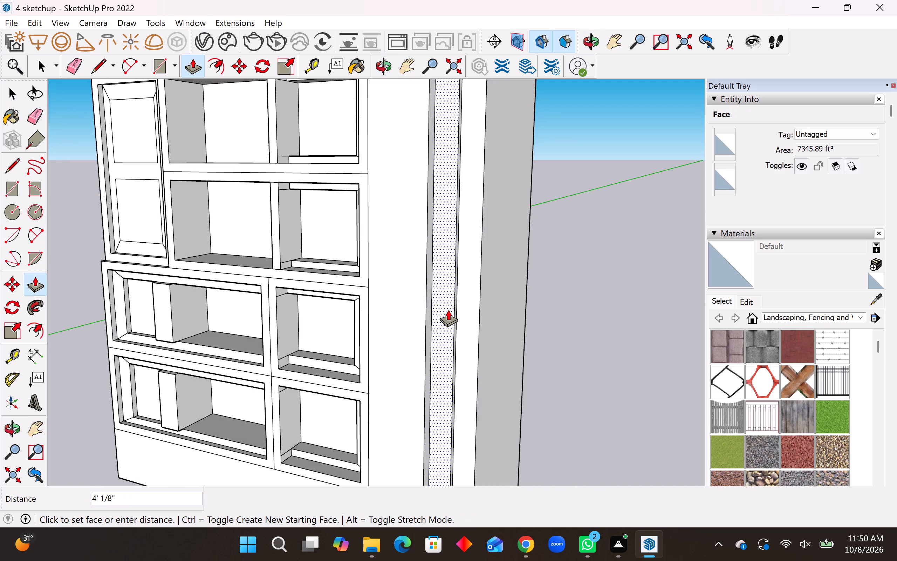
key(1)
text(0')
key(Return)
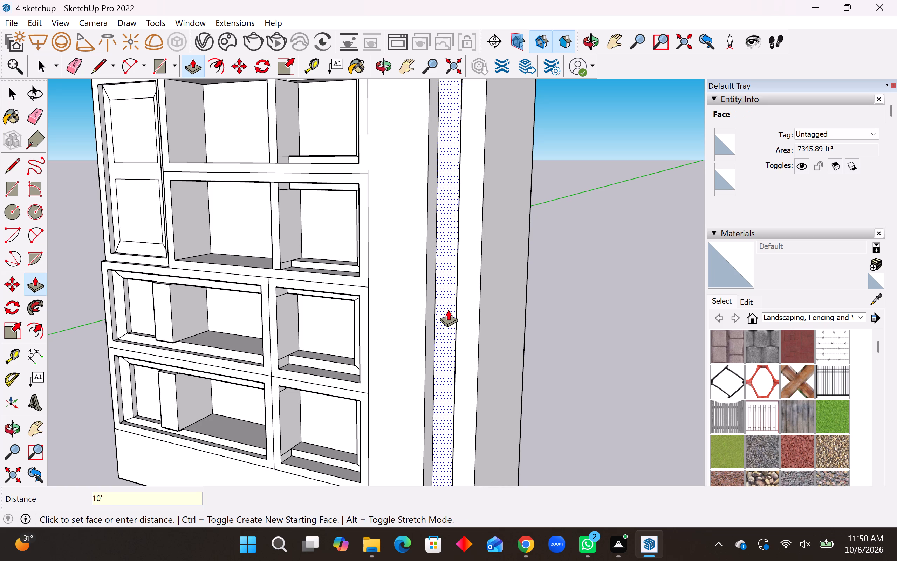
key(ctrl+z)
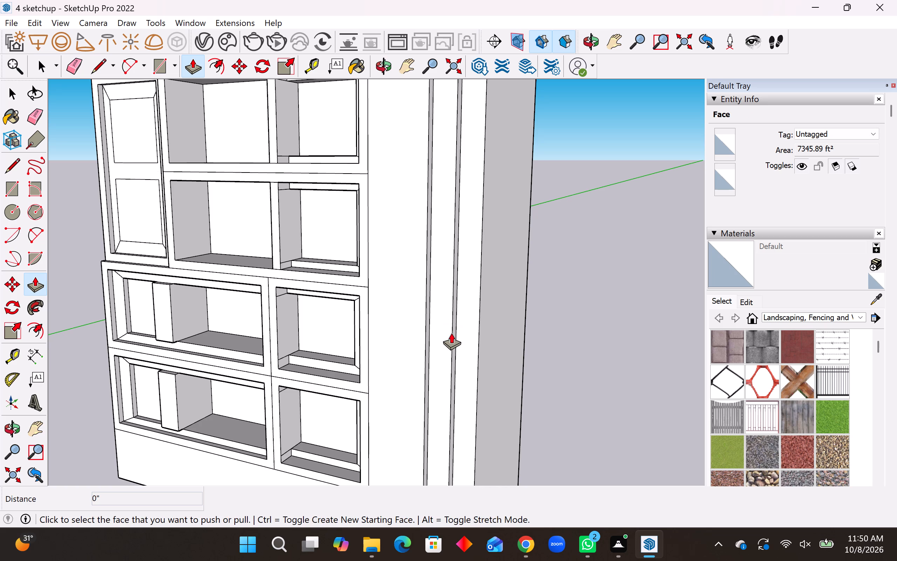
Push the extension's middle strip inward a further 3'.
click(446, 333)
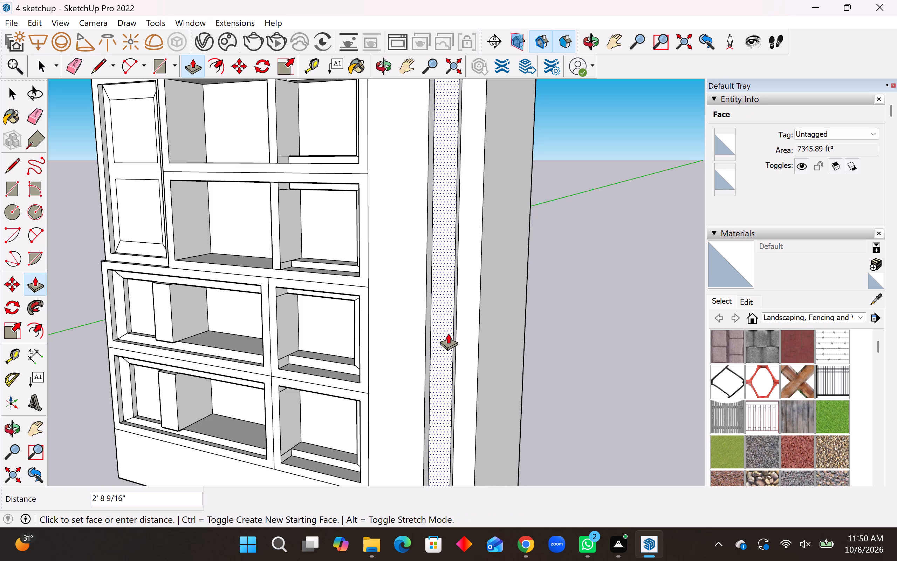
text(3')
key(Return)
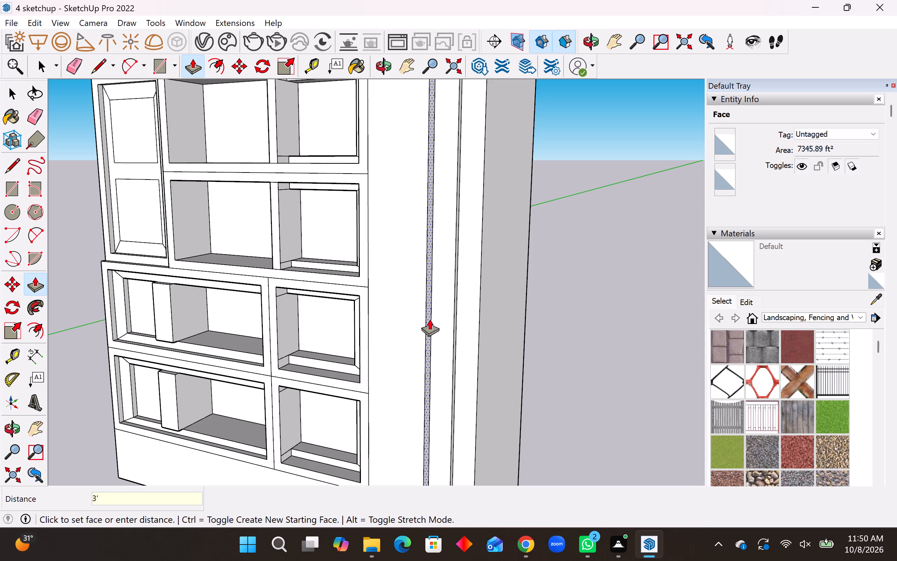
Push the extension's outermost strip inward a further 5'.
click(474, 322)
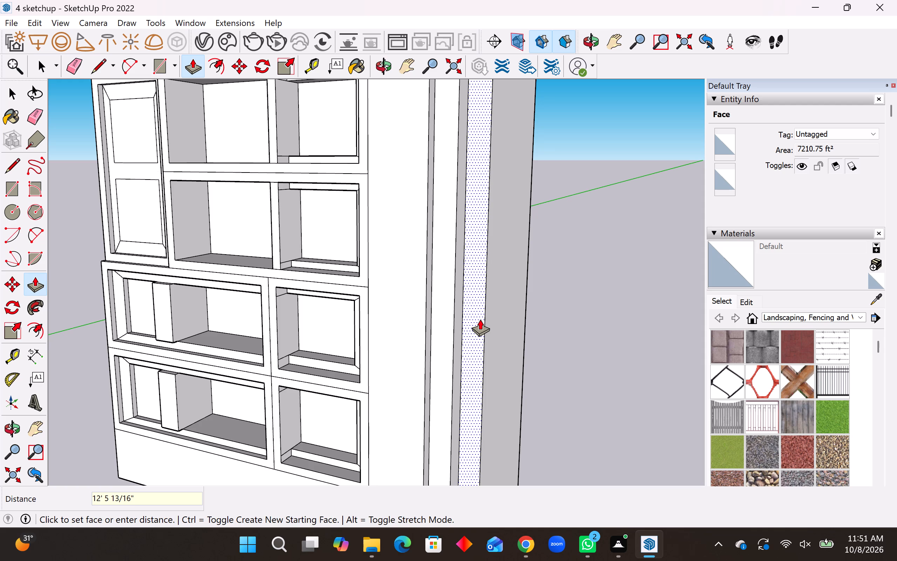
text(5')
key(Return)
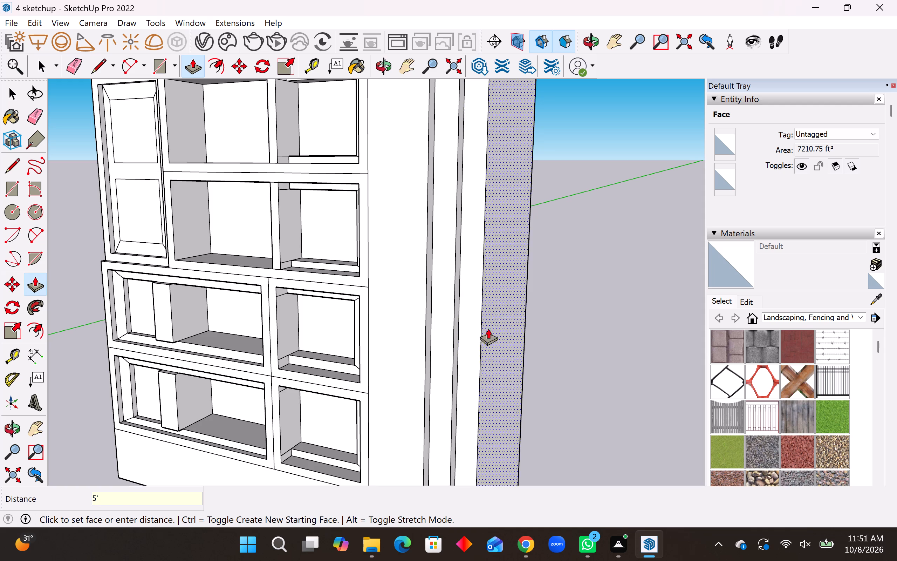
Draw a rectangle outline about 58' 8" wide and 51' 5" high on the top panel's lower edge, above the right-hand framed compartments.
middle_drag(355, 494, 509, 434)
middle_drag(401, 364, 500, 370)
scroll(413, 390, down, 5)
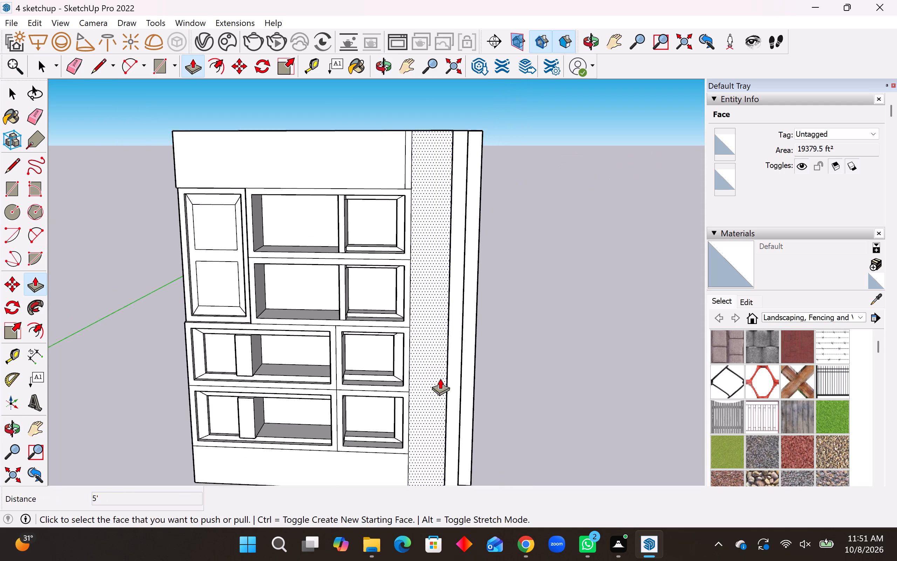
middle_drag(441, 377, 449, 361)
scroll(488, 333, down, 2)
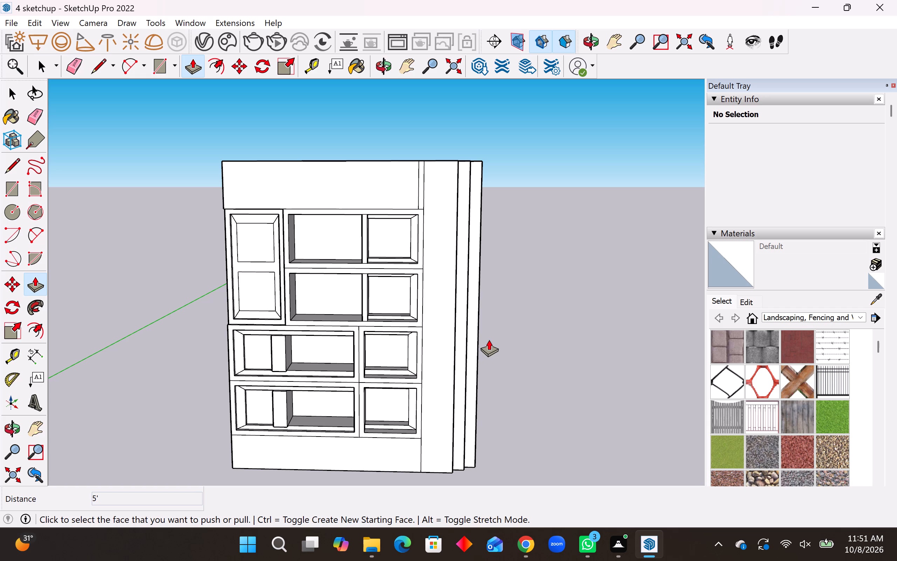
scroll(363, 396, up, 2)
middle_drag(409, 414, 423, 388)
scroll(504, 306, down, 3)
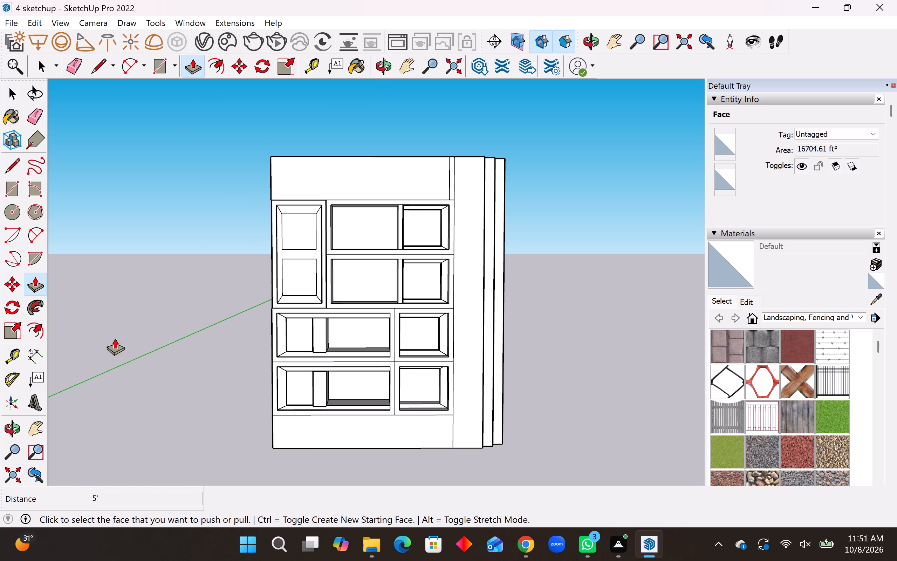
click(8, 171)
scroll(499, 174, up, 7)
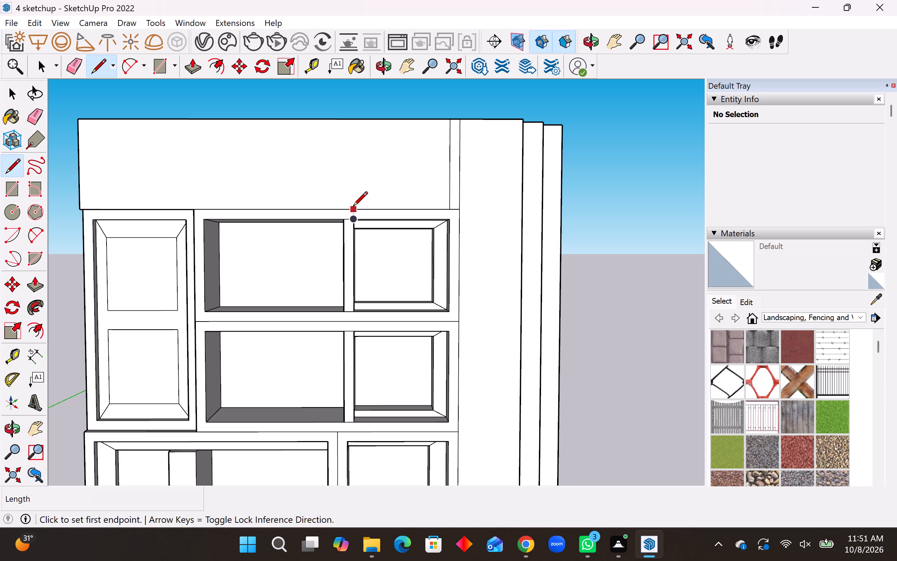
click(353, 207)
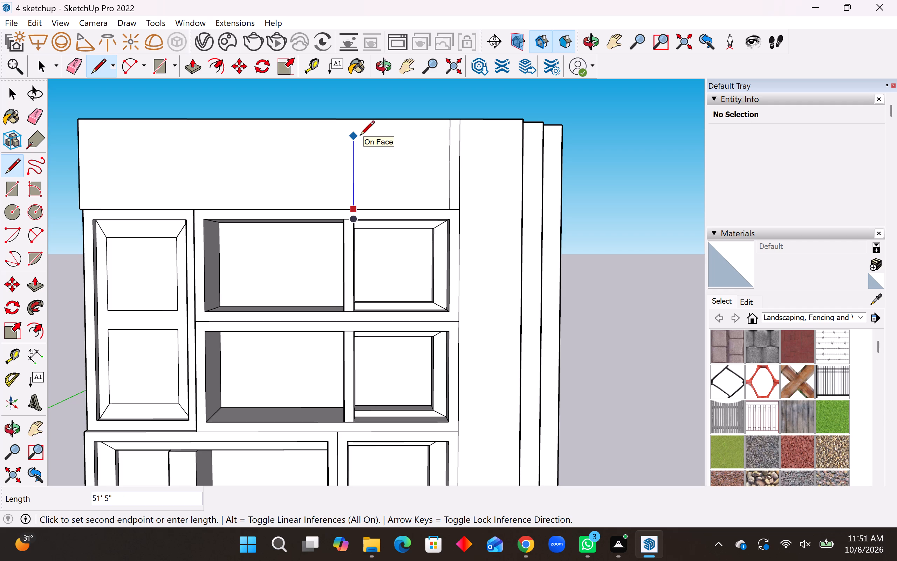
click(360, 136)
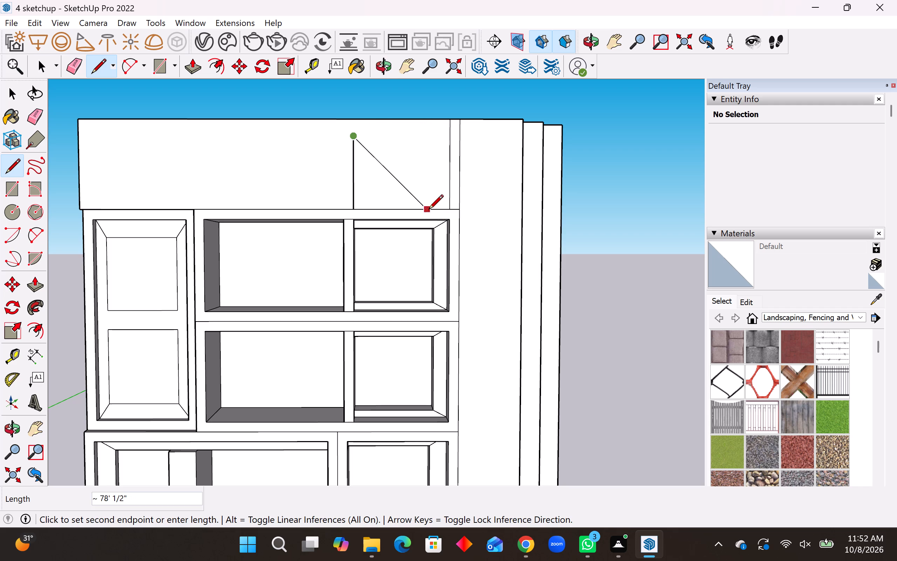
key(Escape)
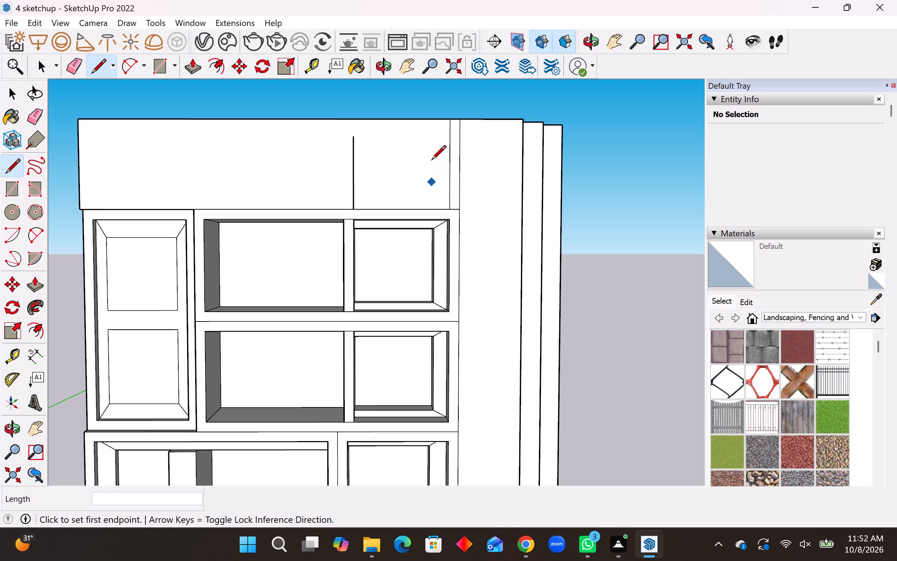
click(433, 212)
click(434, 139)
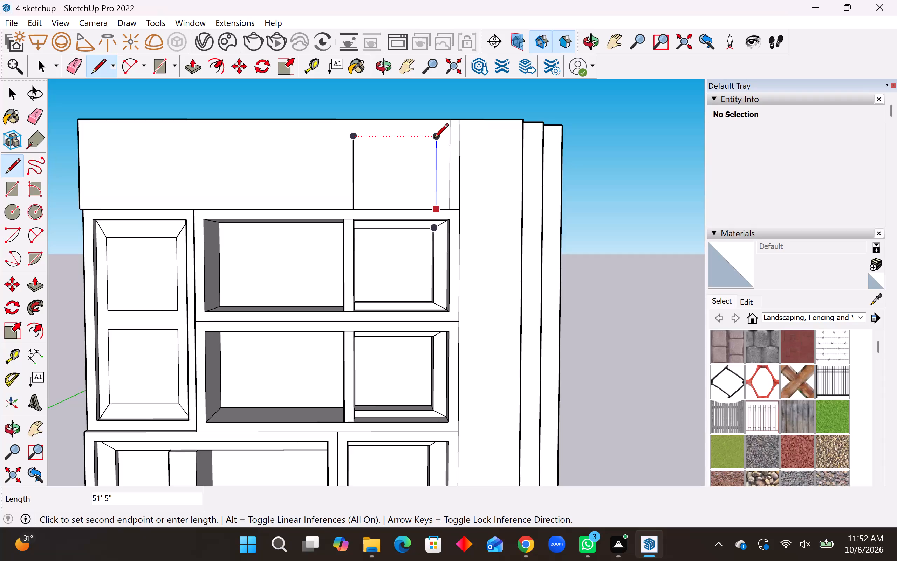
click(353, 139)
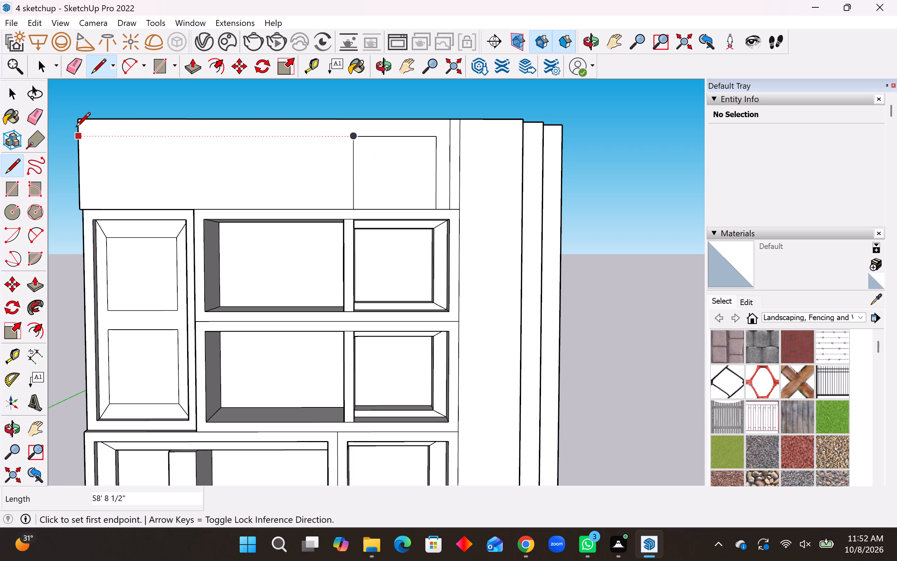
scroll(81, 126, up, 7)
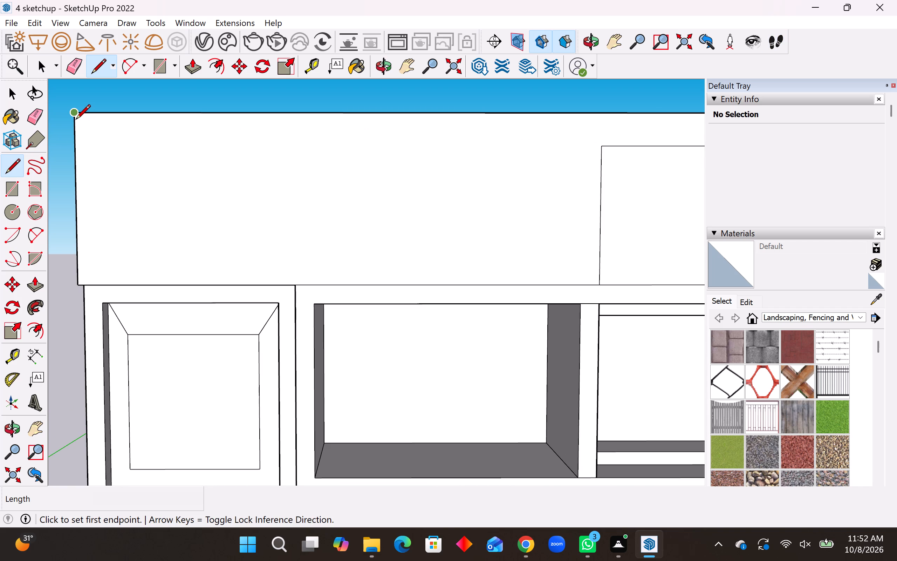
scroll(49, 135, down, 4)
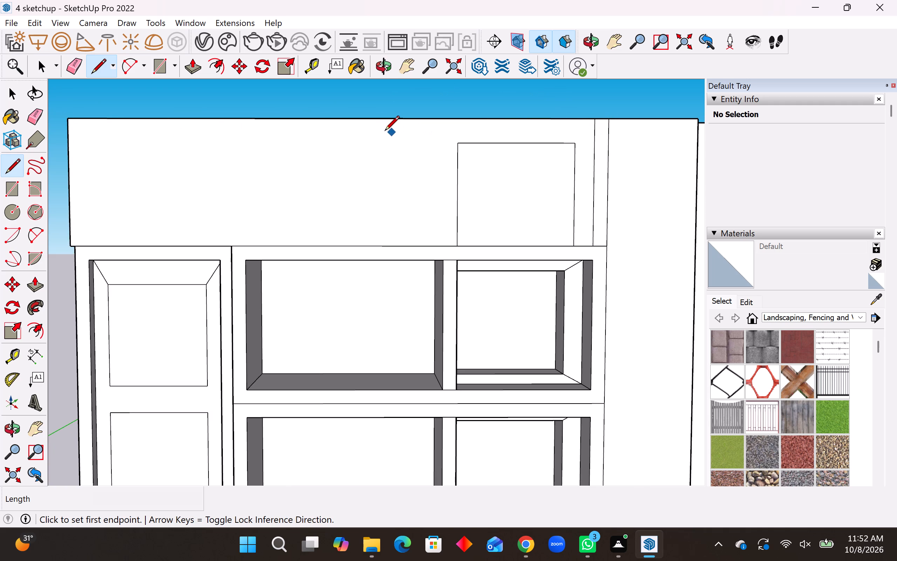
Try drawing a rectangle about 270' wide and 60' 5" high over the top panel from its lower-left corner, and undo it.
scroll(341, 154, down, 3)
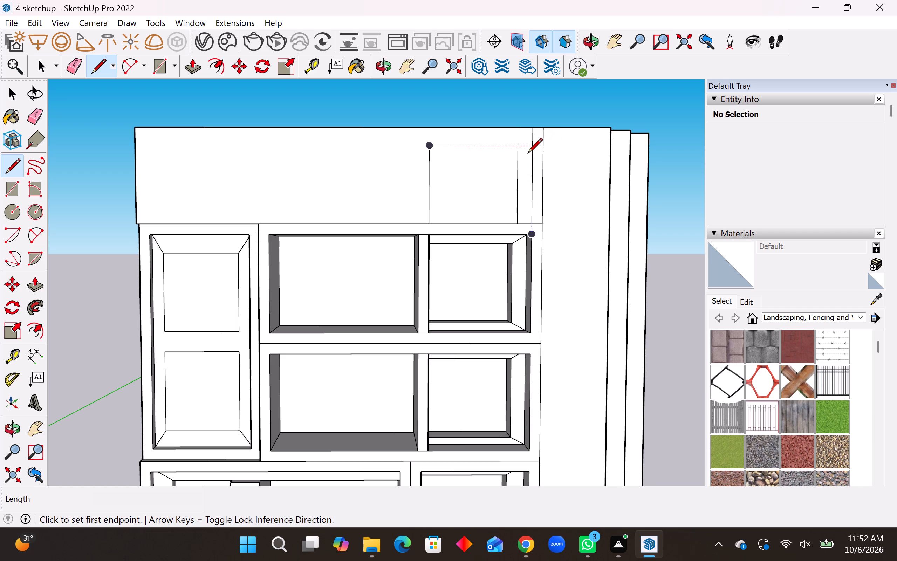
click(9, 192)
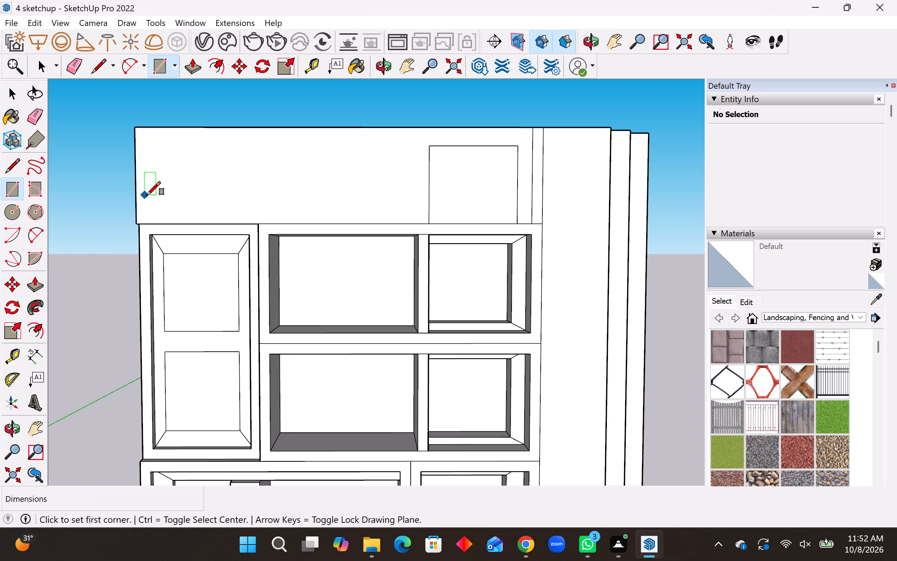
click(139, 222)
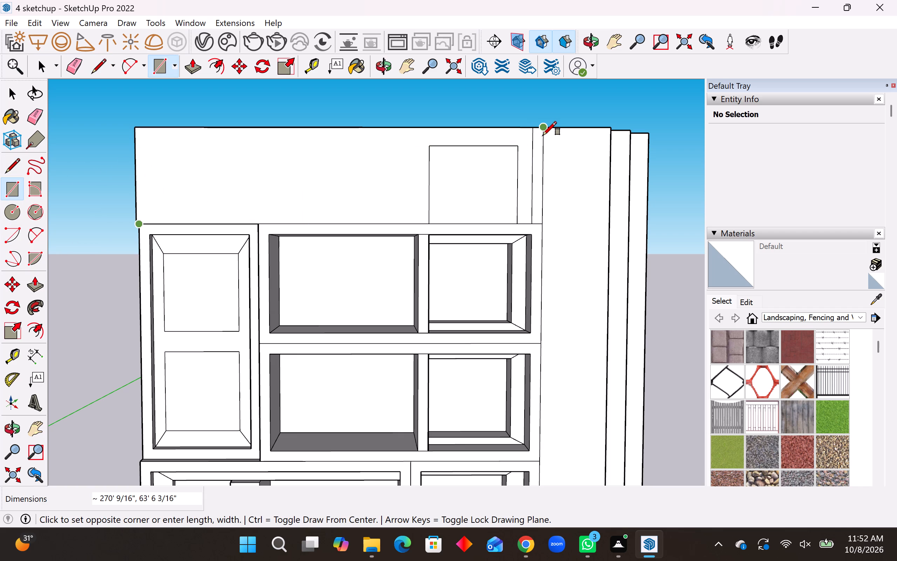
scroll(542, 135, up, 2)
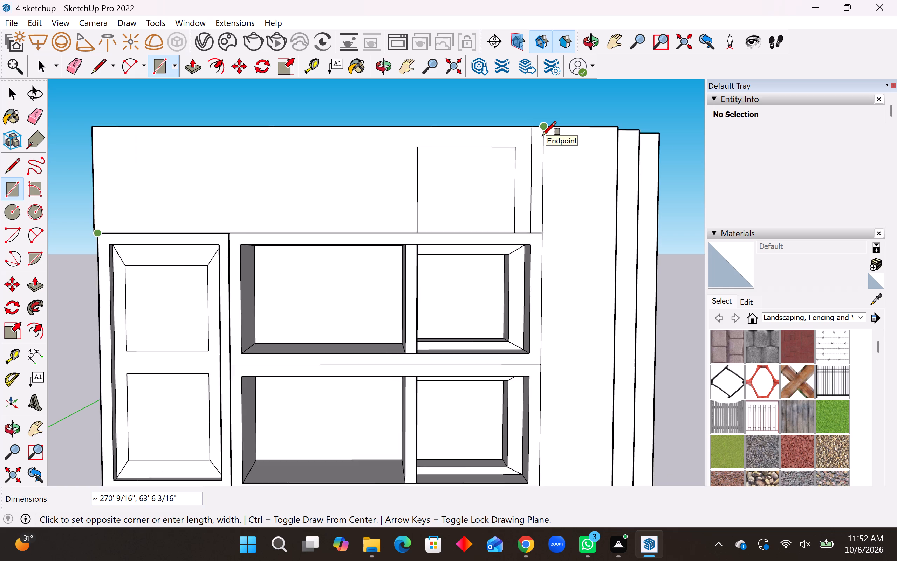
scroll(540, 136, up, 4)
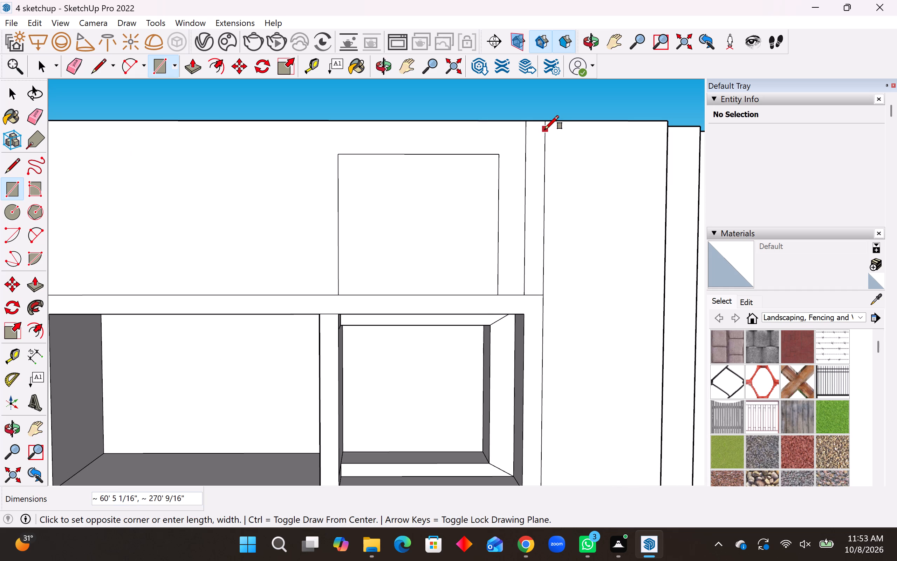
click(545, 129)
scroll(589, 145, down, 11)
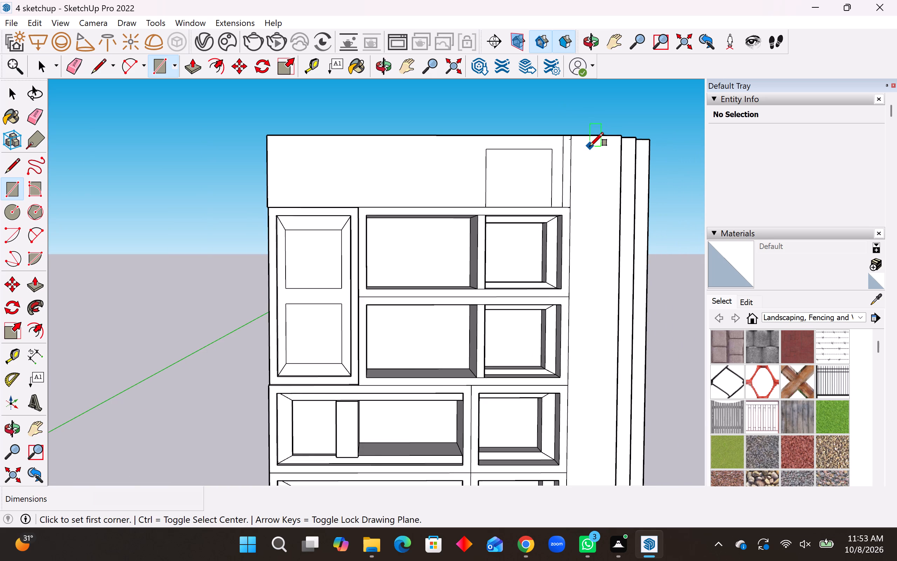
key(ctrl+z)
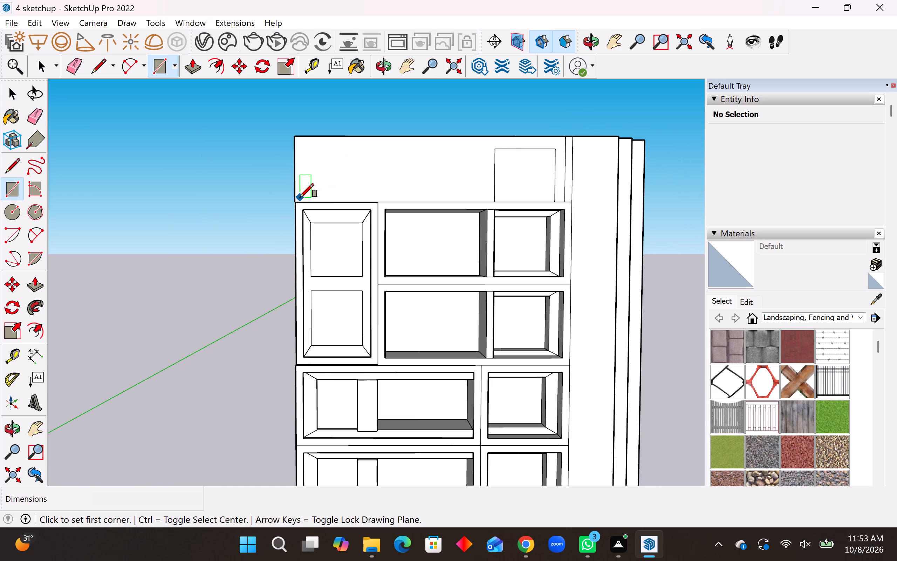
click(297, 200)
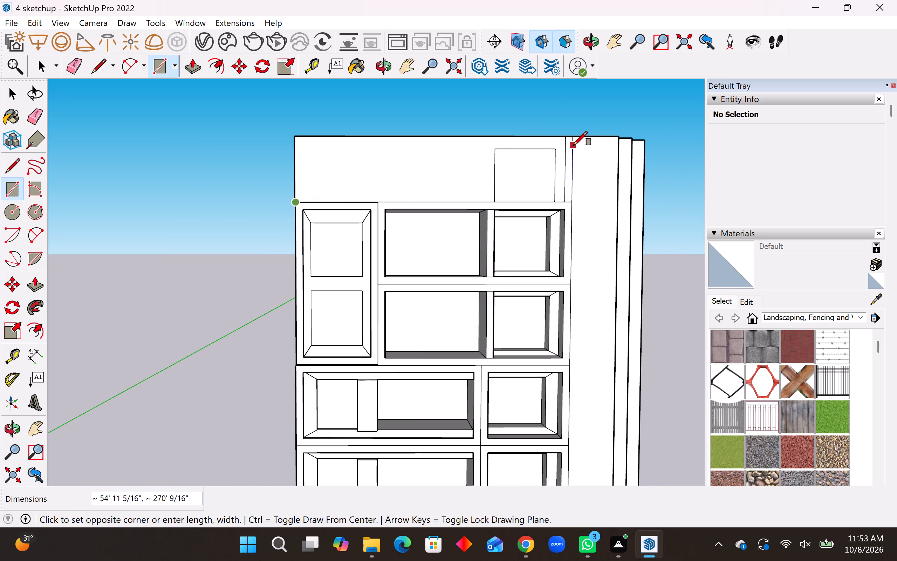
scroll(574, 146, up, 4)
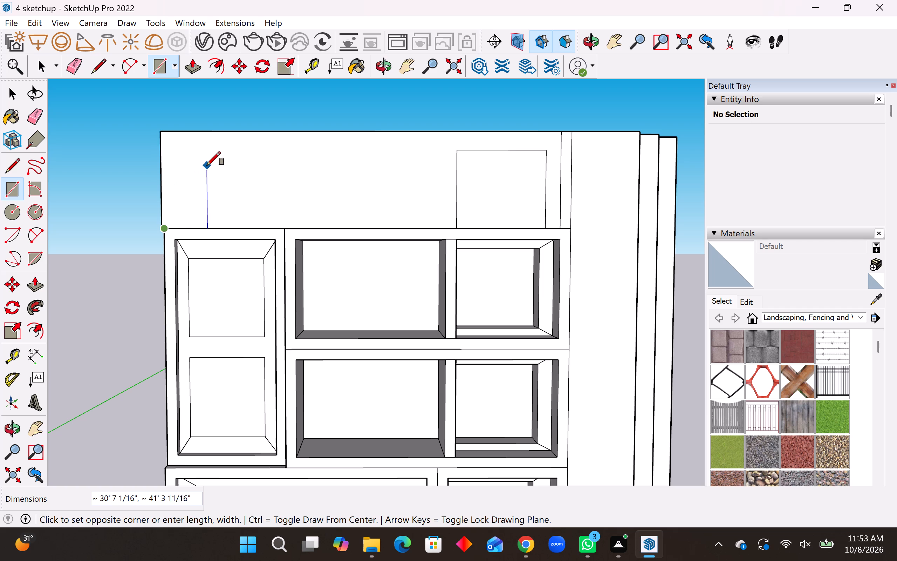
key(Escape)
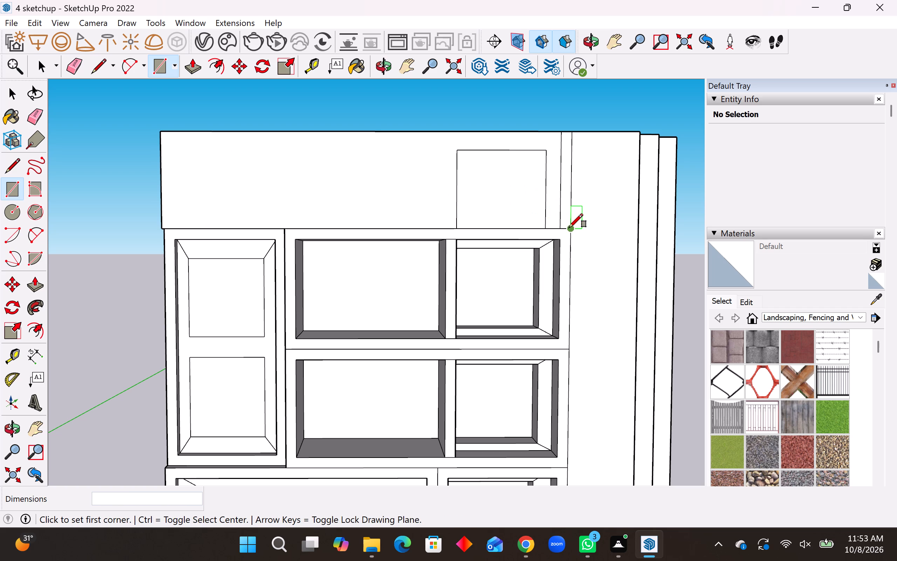
Draw a rectangle 270' wide and about 61' 11" high on the top panel, starting from its lower-right corner.
click(569, 228)
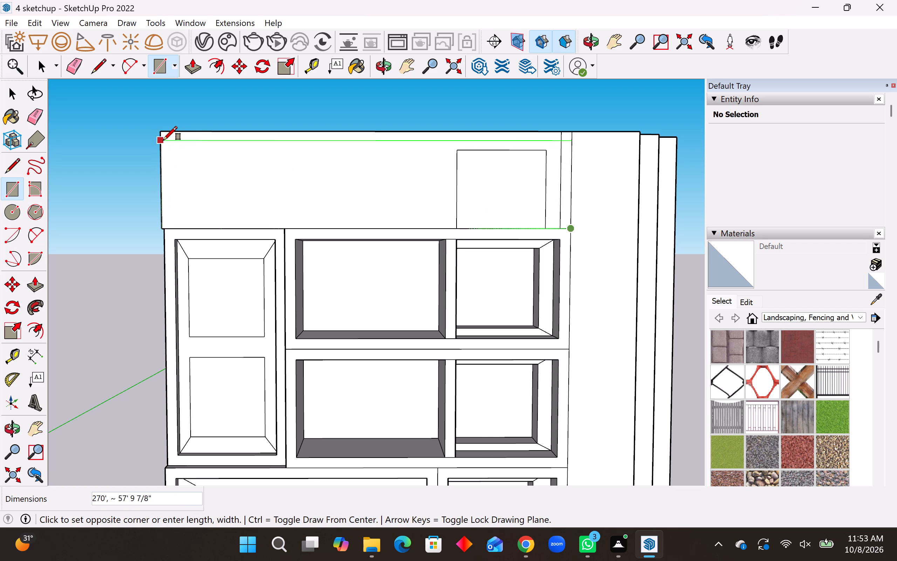
scroll(162, 141, up, 3)
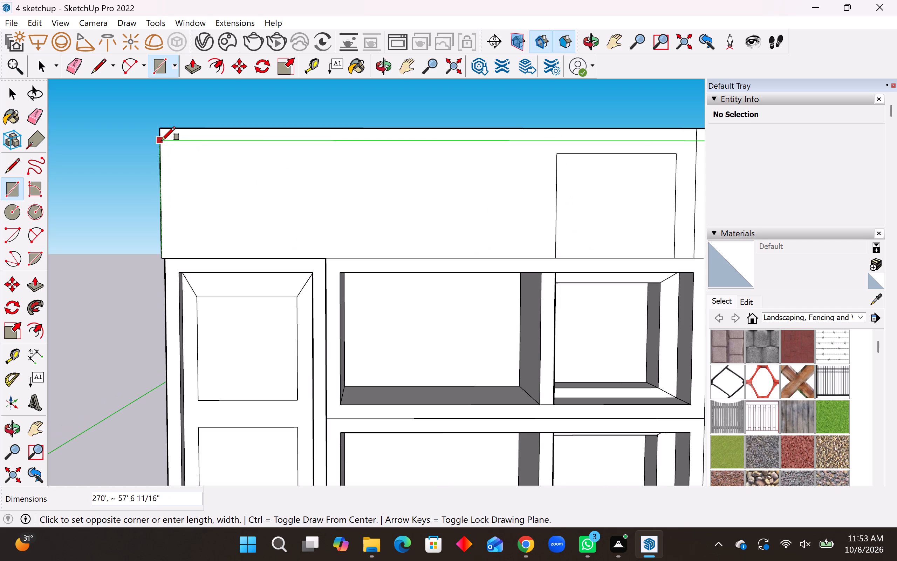
scroll(160, 141, up, 1)
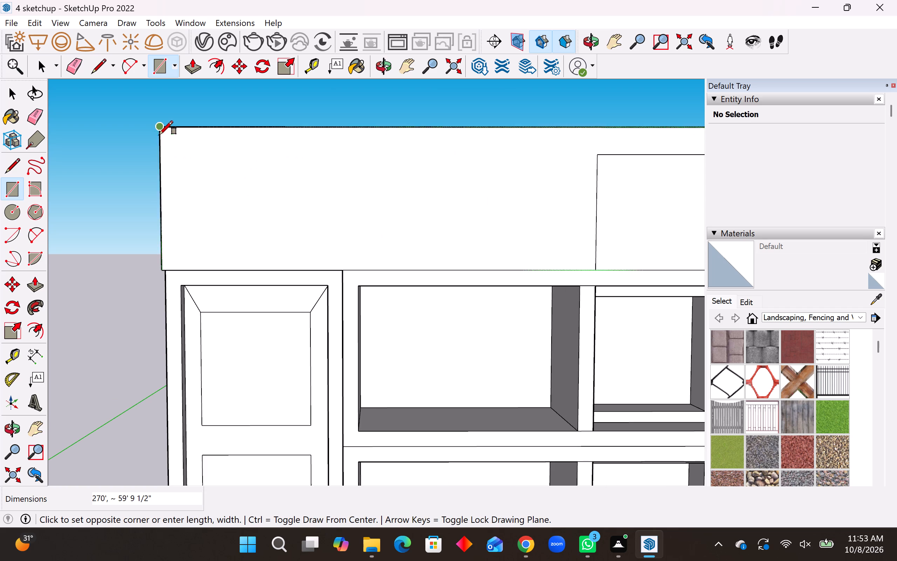
scroll(160, 135, up, 7)
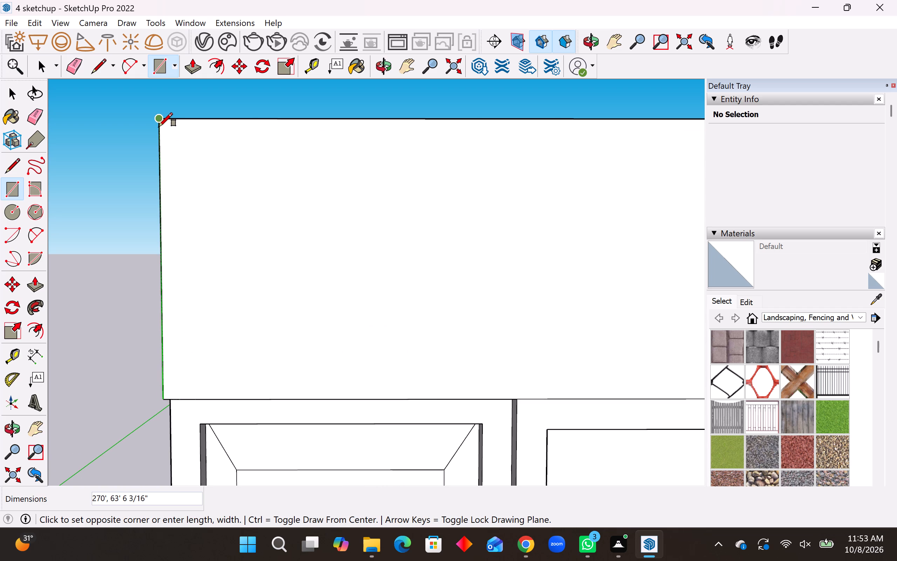
scroll(159, 127, up, 2)
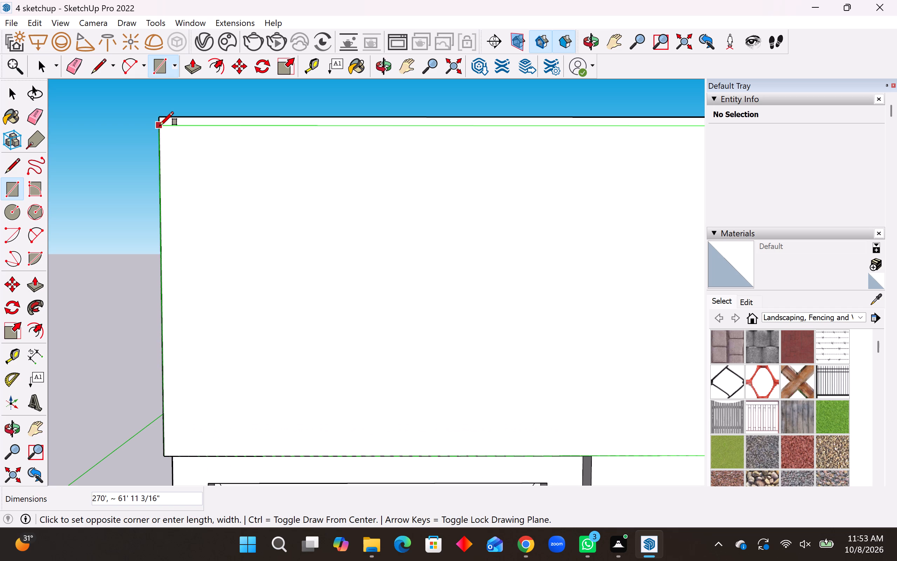
click(160, 126)
Erase the short stub of the inner vertical line above the new rectangle's upper edge, near the top panel's right end.
scroll(57, 182, down, 14)
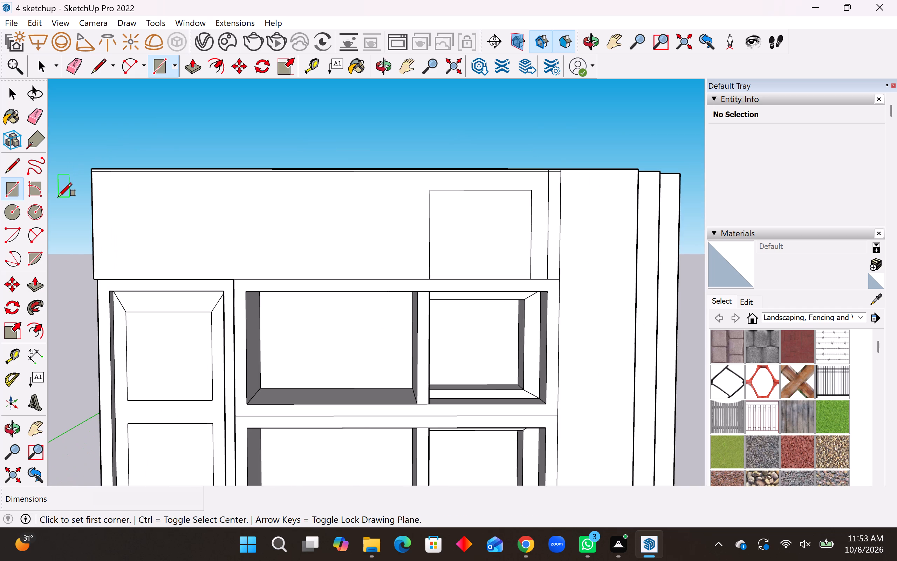
scroll(442, 205, down, 2)
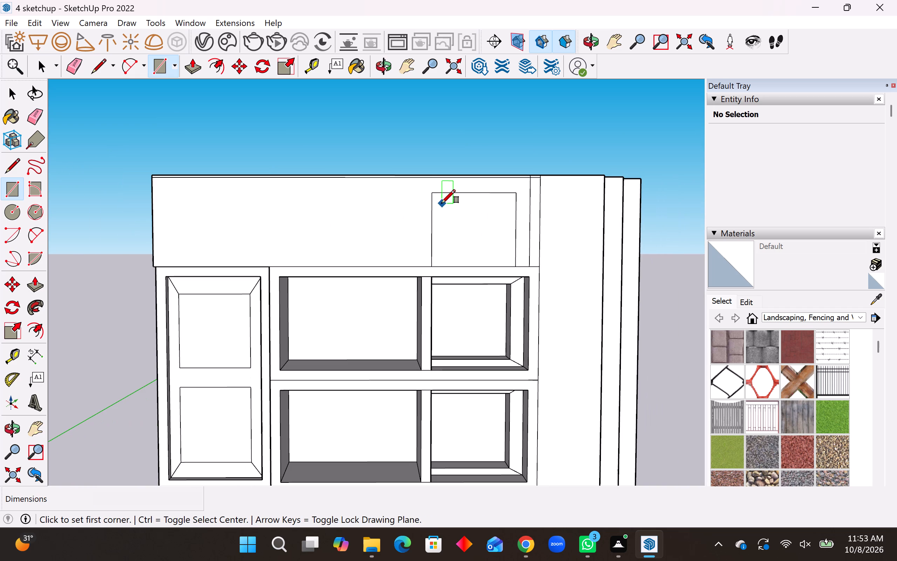
middle_drag(556, 242, 541, 239)
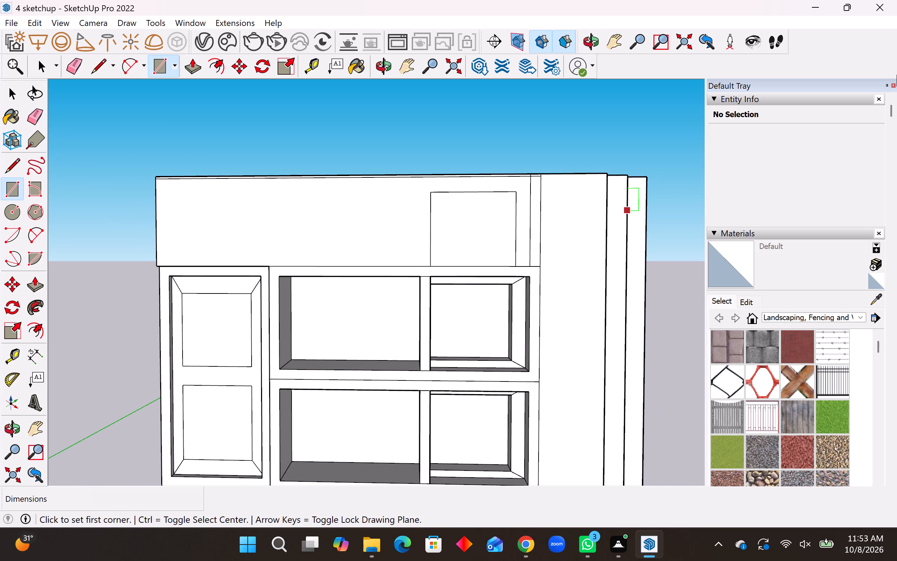
click(32, 127)
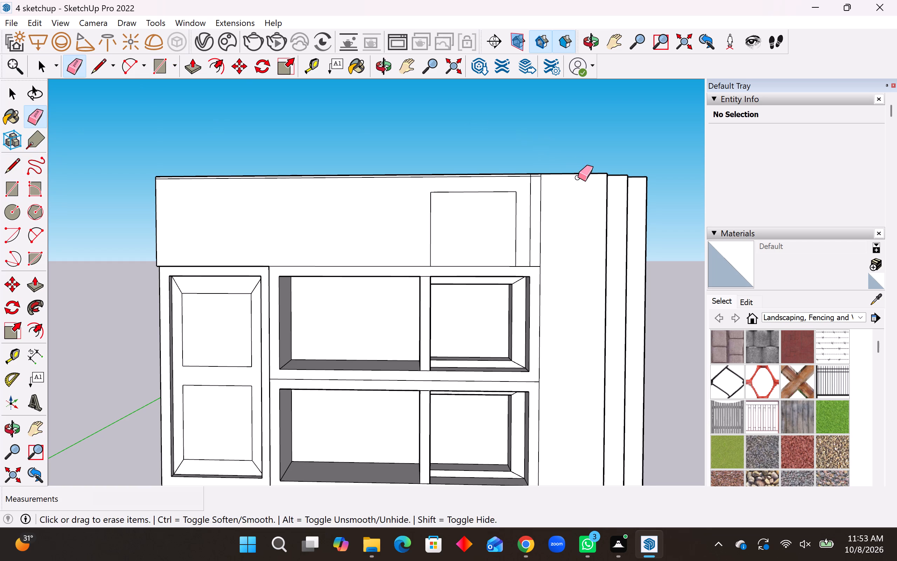
scroll(578, 177, up, 12)
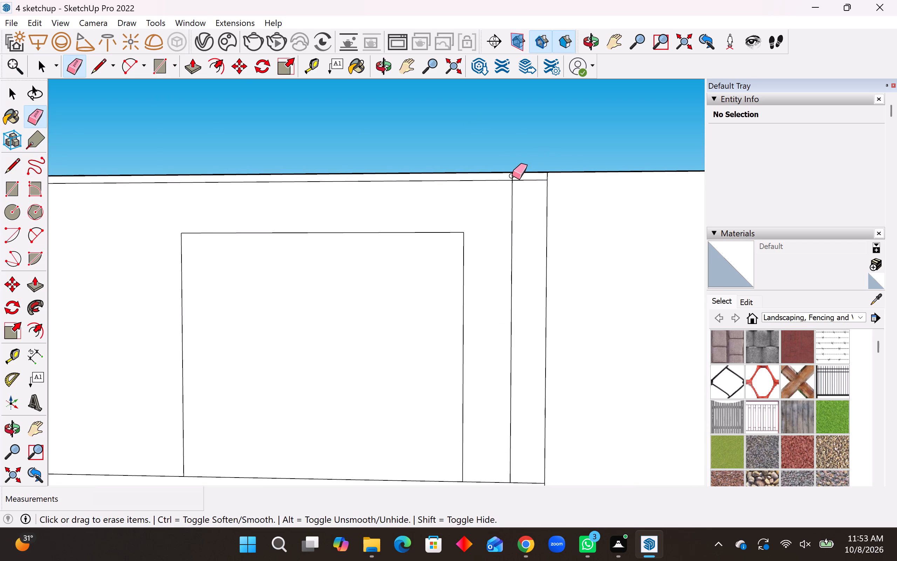
click(512, 176)
Draw a rectangle 256' wide and about 59' 11" high inside the top panel, from its lower edge to the inner vertical line.
scroll(527, 188, down, 4)
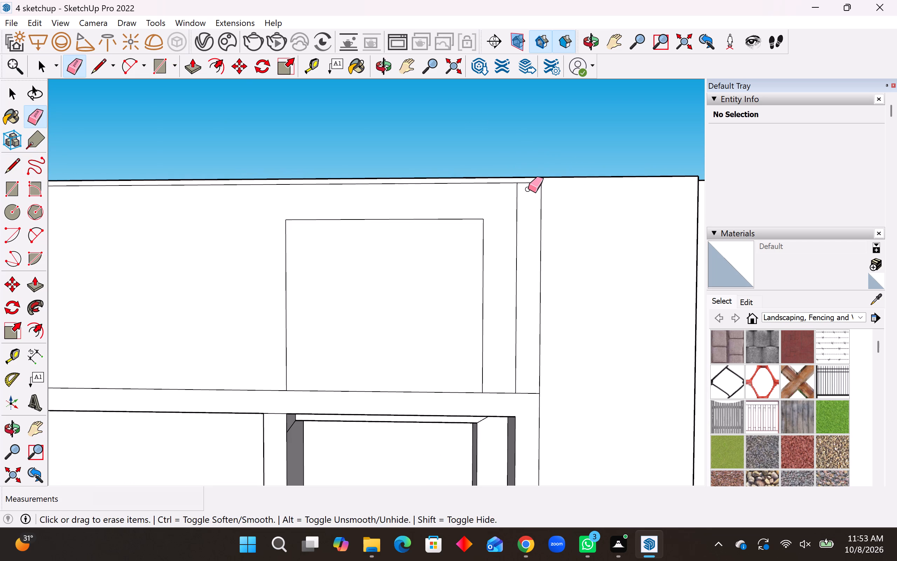
scroll(528, 189, down, 4)
scroll(583, 188, down, 3)
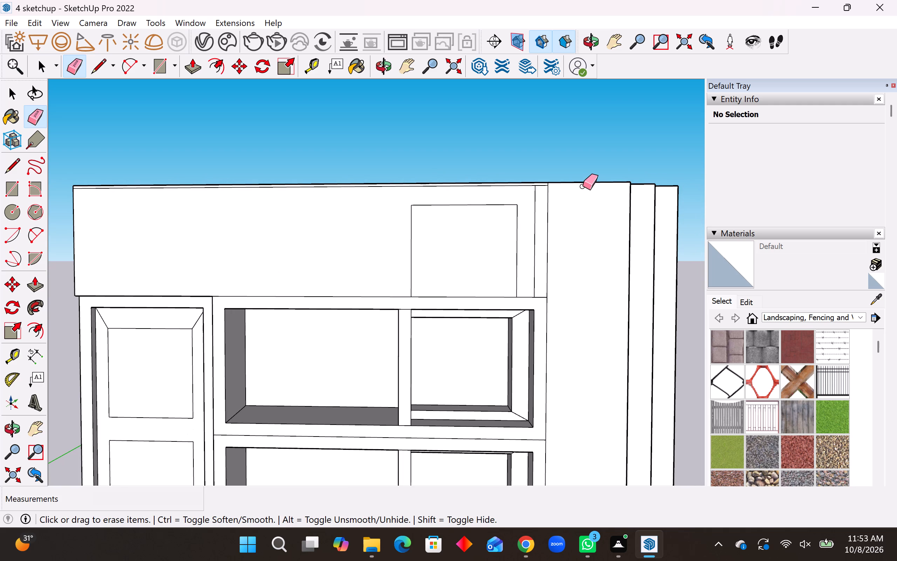
scroll(582, 186, down, 2)
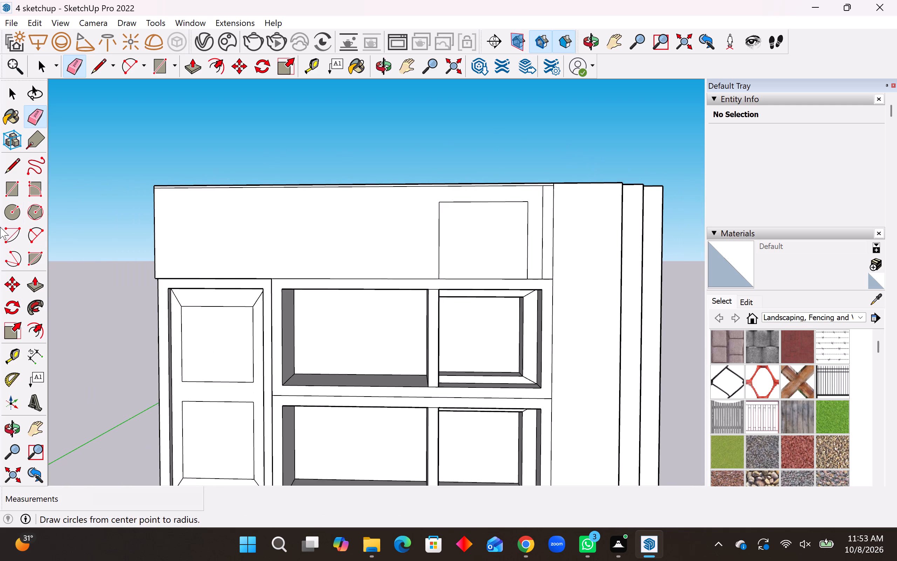
click(14, 192)
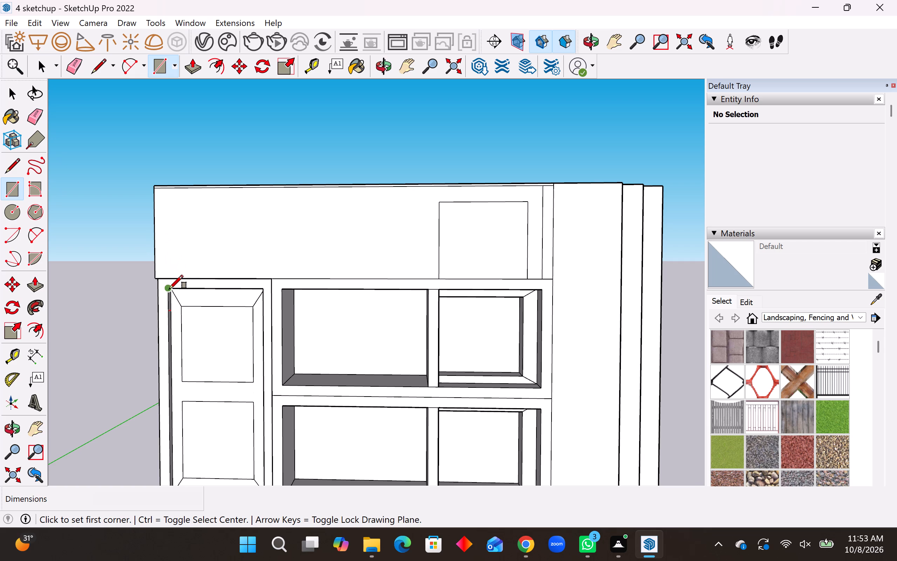
click(168, 276)
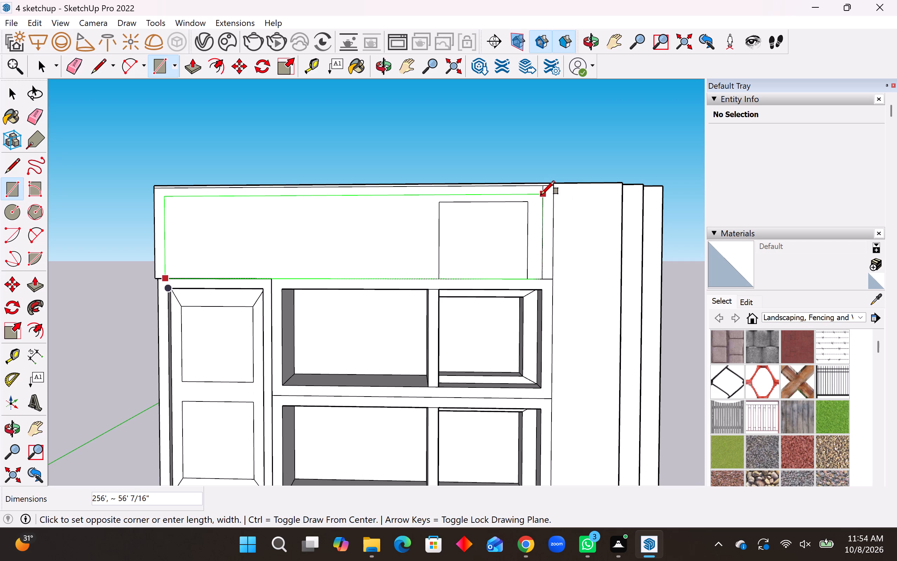
scroll(541, 195, up, 5)
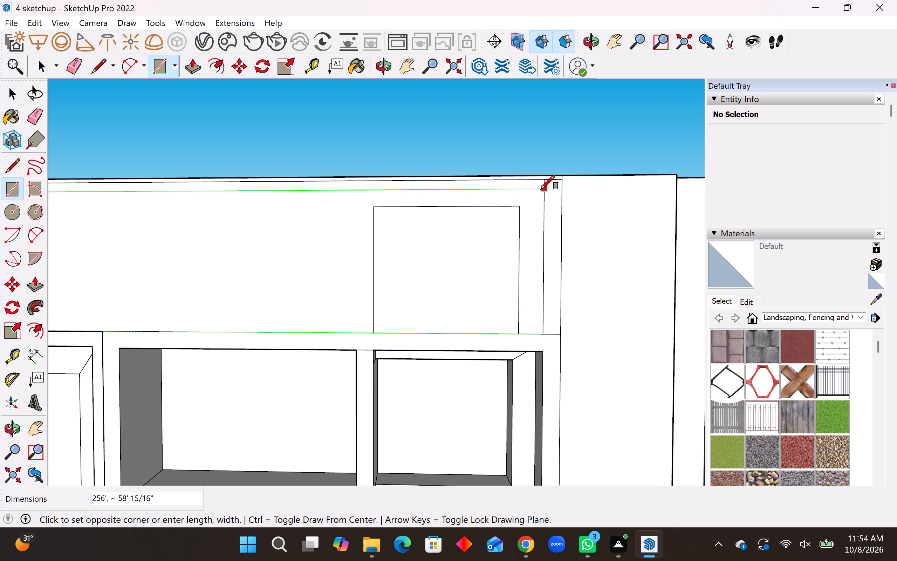
scroll(543, 188, up, 2)
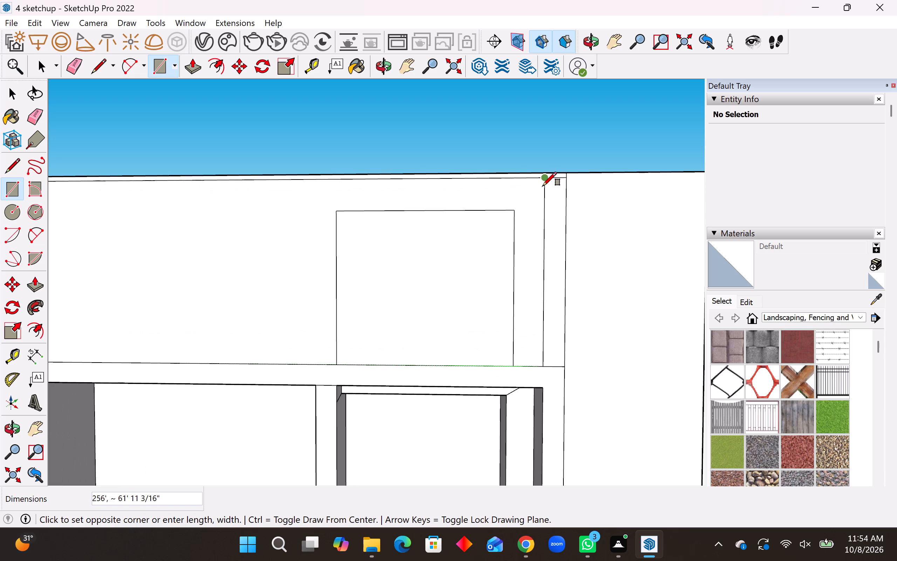
scroll(543, 185, up, 4)
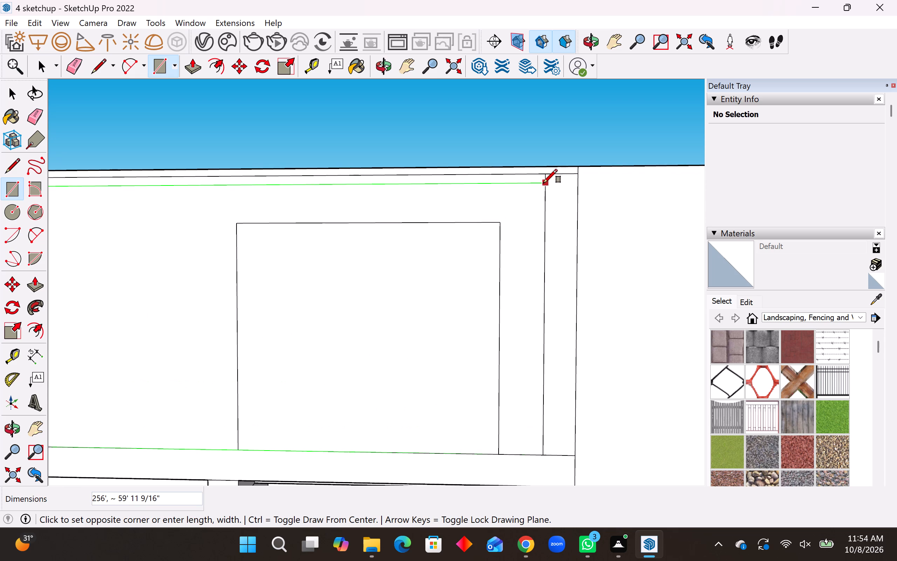
click(543, 183)
Draw a 51' 5" vertical line above the middle divider's left edge and join it to the small rectangle's upper-left corner with a 7' line.
scroll(548, 212, down, 12)
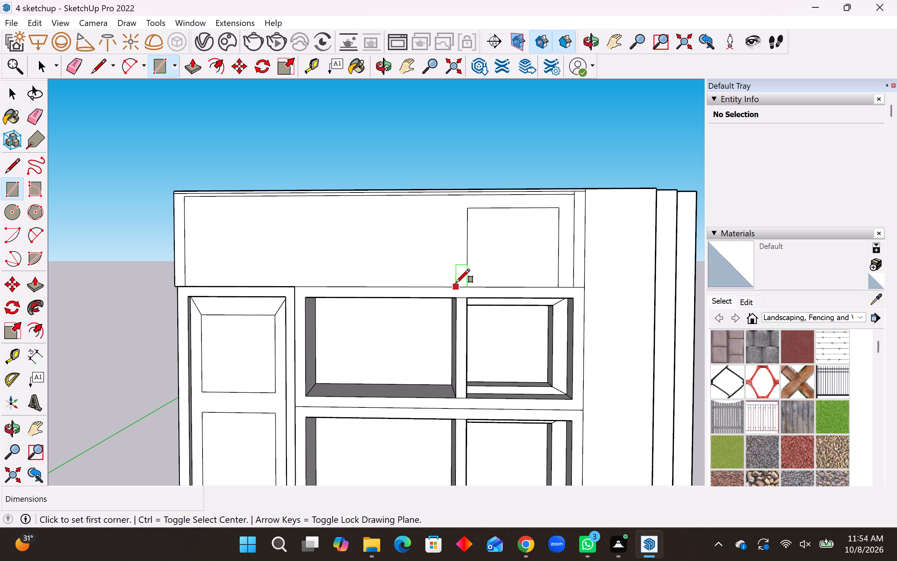
click(16, 165)
scroll(457, 308, up, 3)
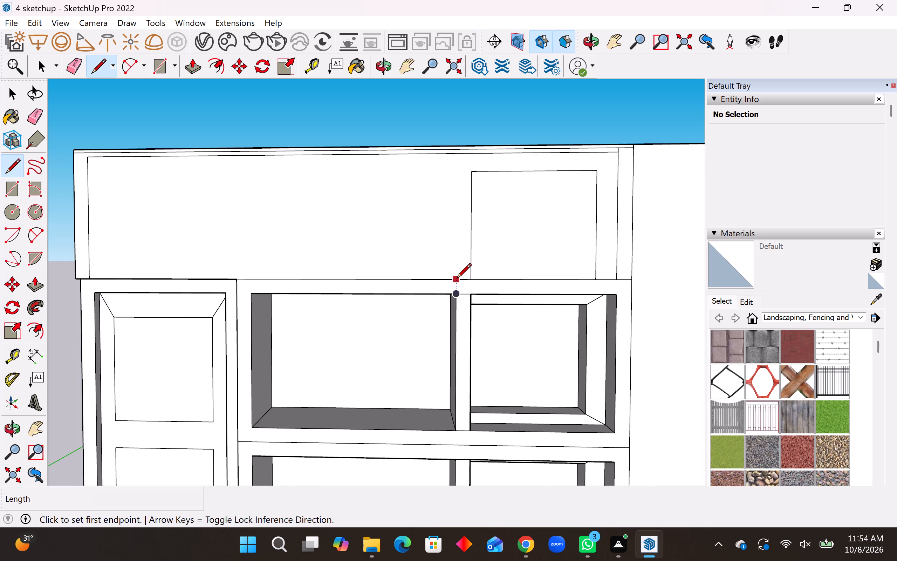
click(457, 279)
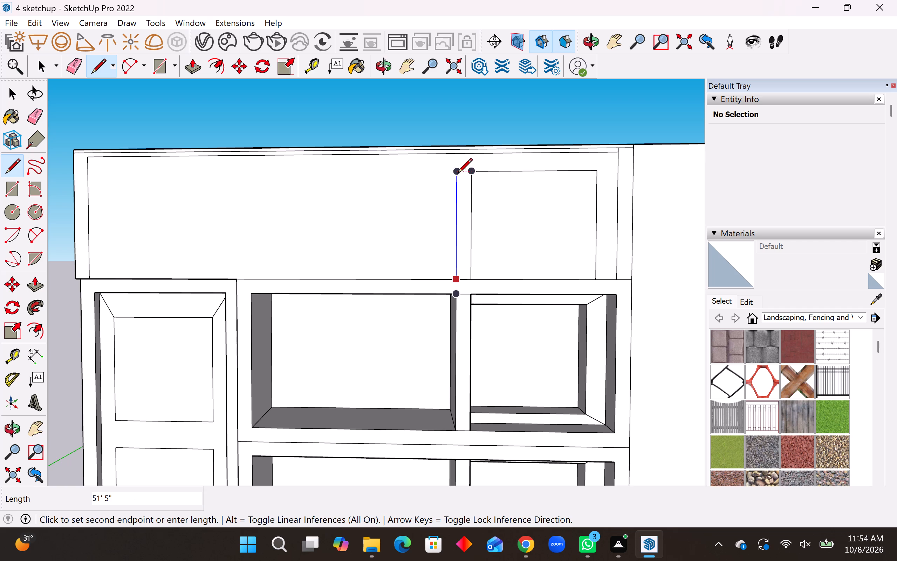
click(458, 174)
click(470, 171)
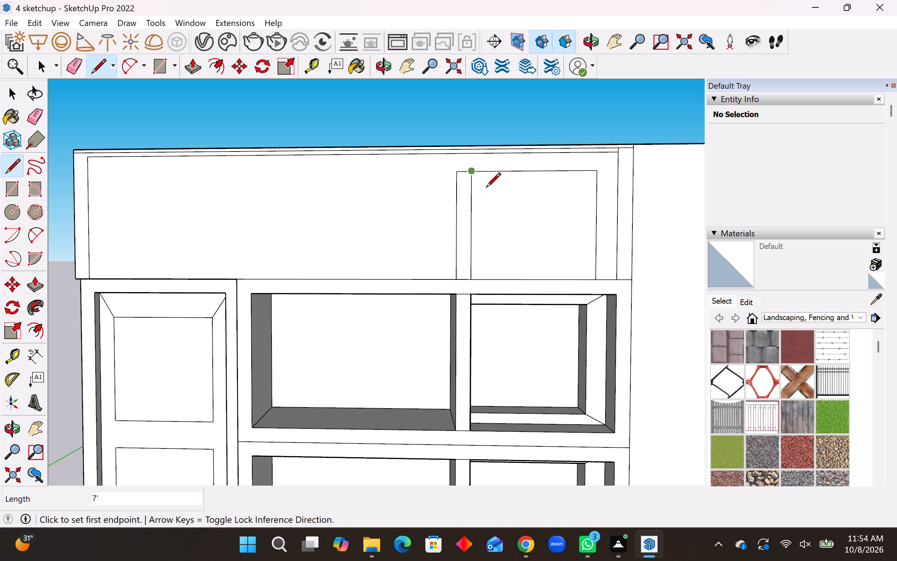
Draw a horizontal line about 180' 7" long from the divider's upper-left corner to the border's left vertical line on the top panel.
scroll(547, 280, down, 3)
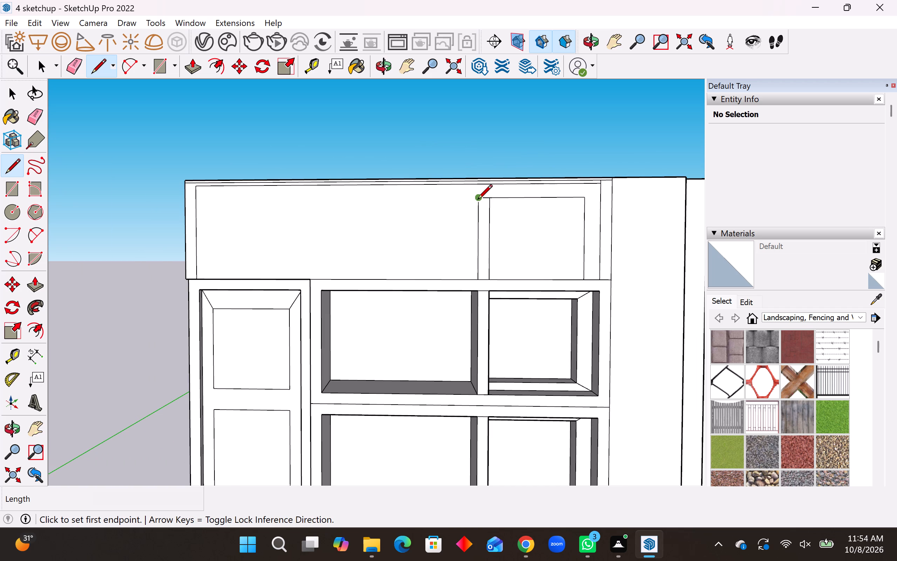
click(478, 200)
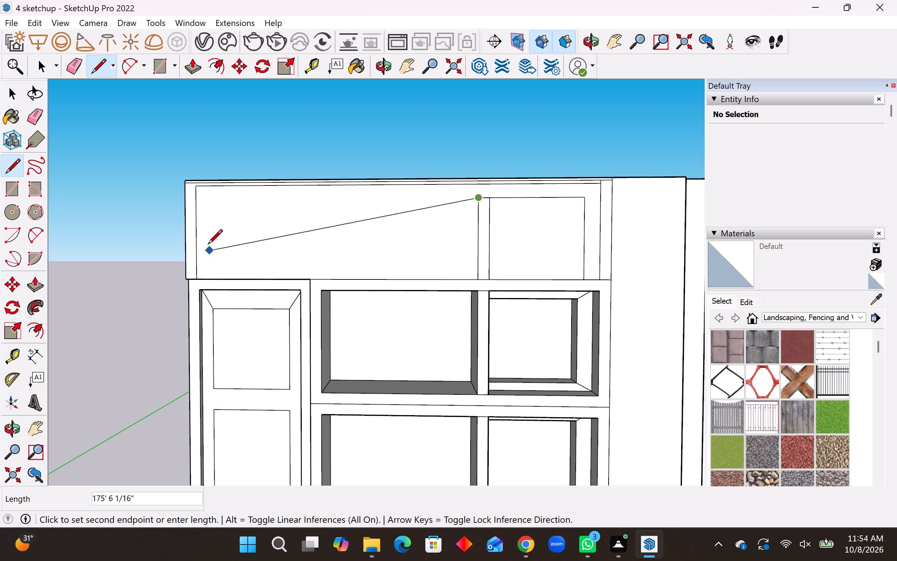
click(198, 199)
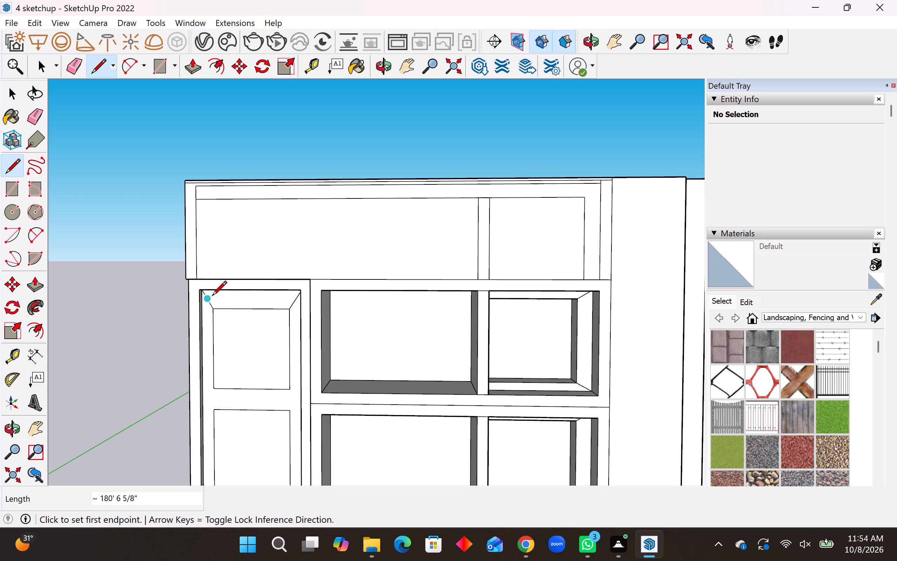
Draw a diagonal line about 11' 4" long from the top panel border's upper-left corner to the new horizontal line.
middle_drag(193, 317, 204, 289)
middle_drag(207, 285, 243, 242)
middle_click(254, 222)
middle_click(256, 219)
middle_drag(259, 215, 261, 212)
middle_click(263, 211)
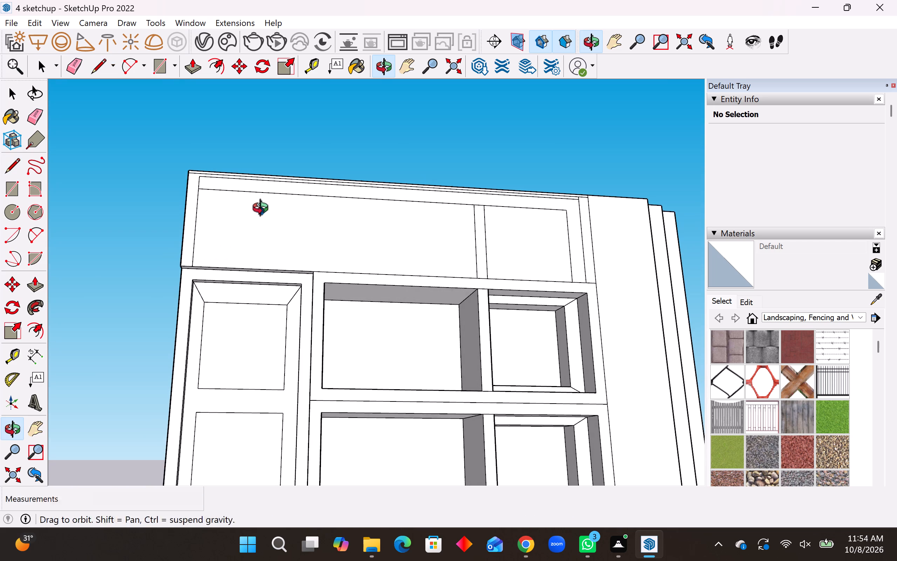
middle_click(263, 210)
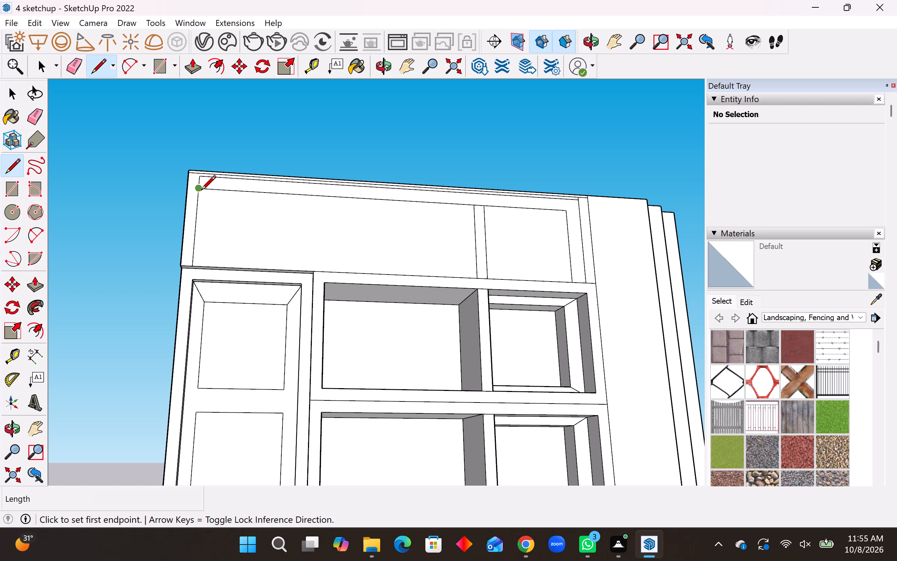
middle_drag(291, 236, 271, 333)
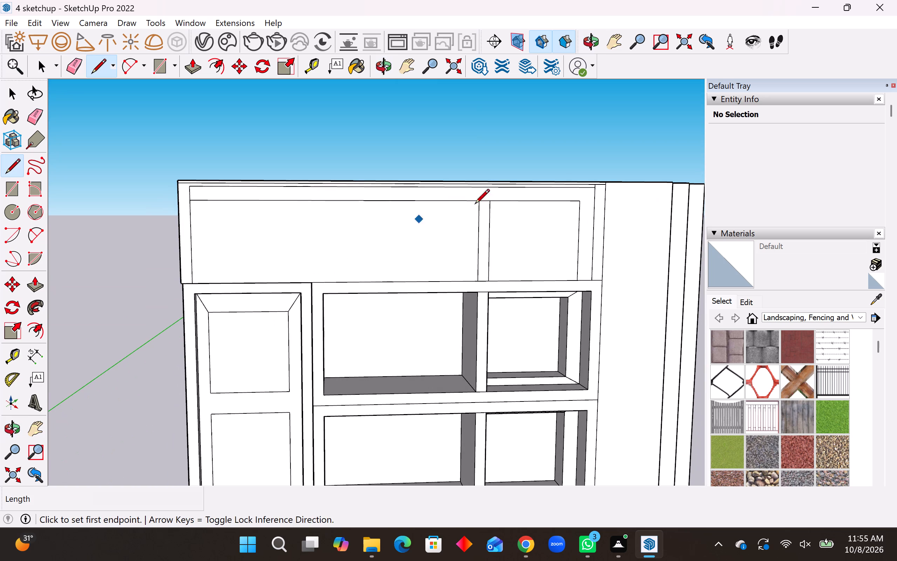
click(192, 188)
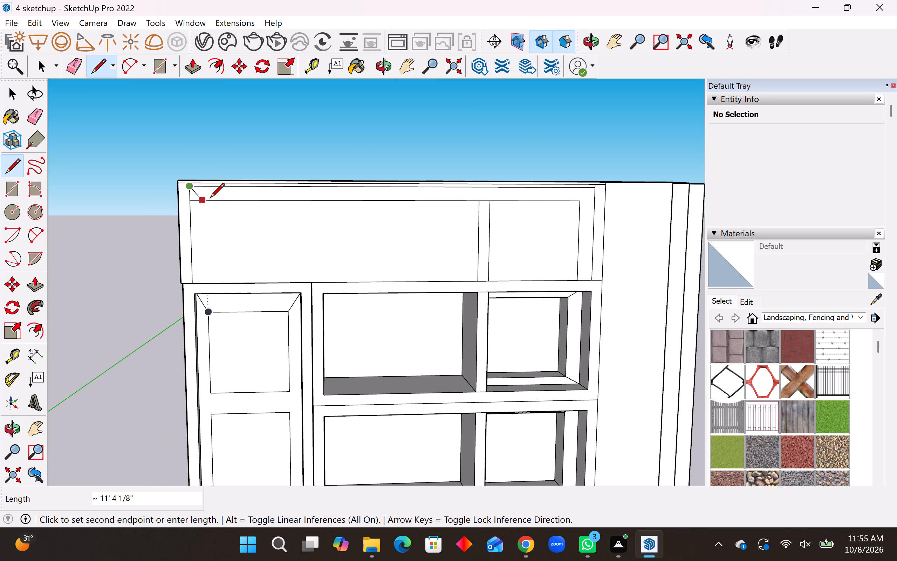
click(208, 199)
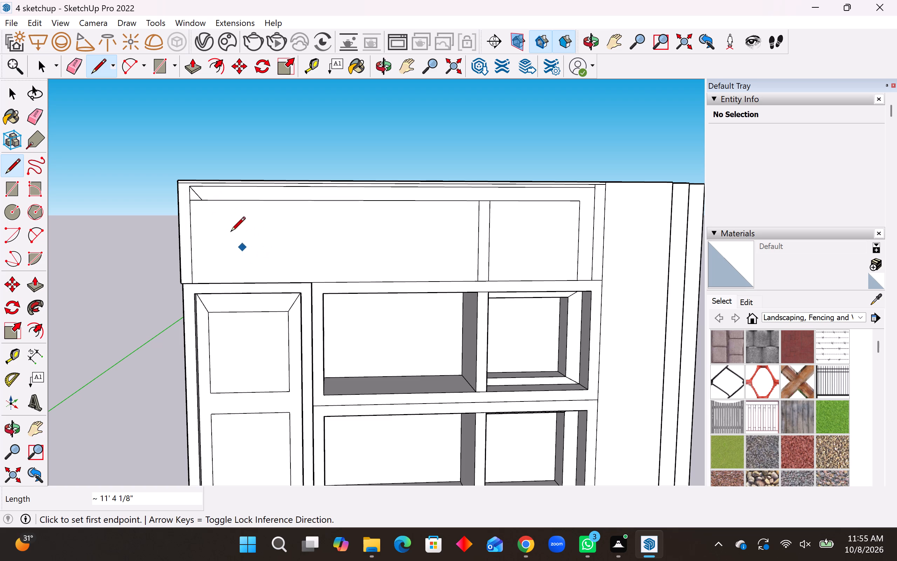
Draw a vertical line about 39' 7" long down from the diagonal's lower end.
click(201, 202)
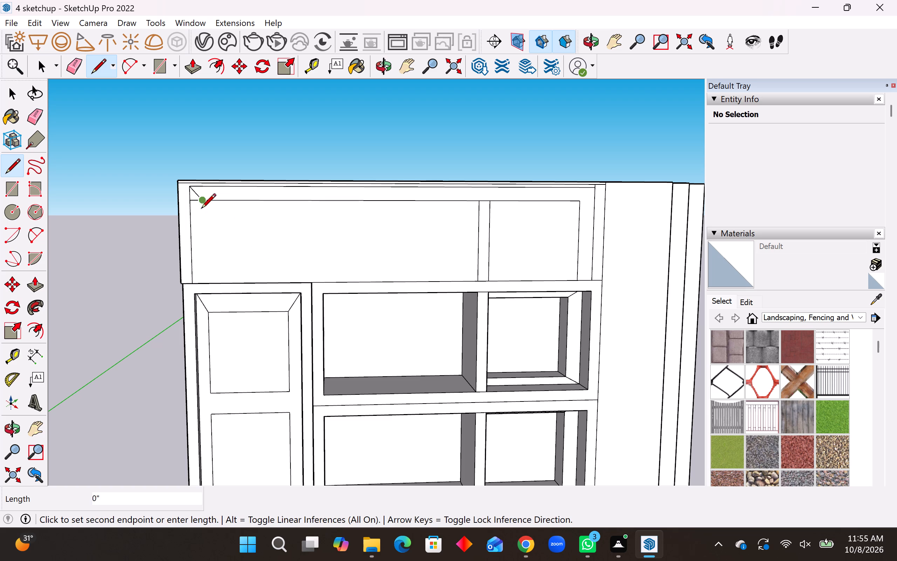
click(205, 264)
Place a horizontal guide 7' above the top panel's lower edge.
click(11, 355)
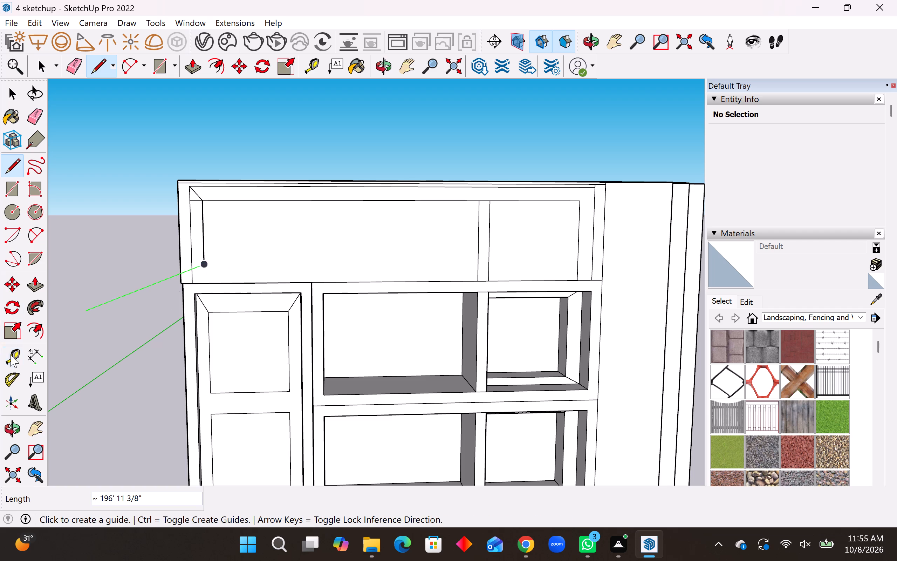
click(275, 282)
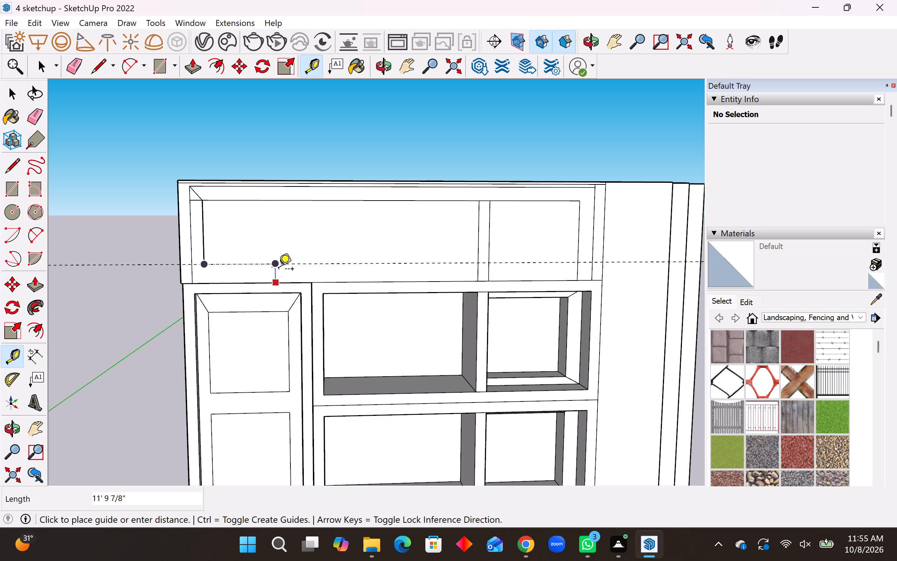
text(7')
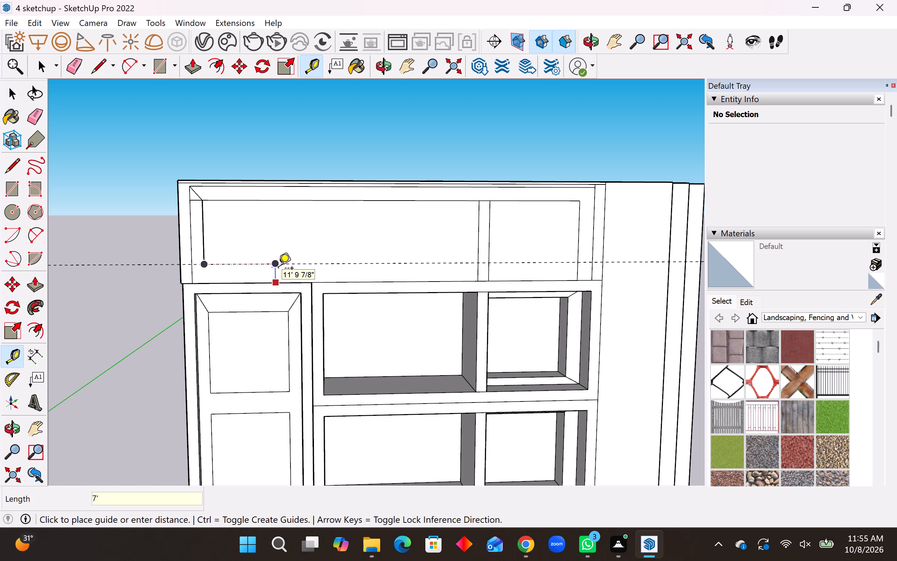
key(Return)
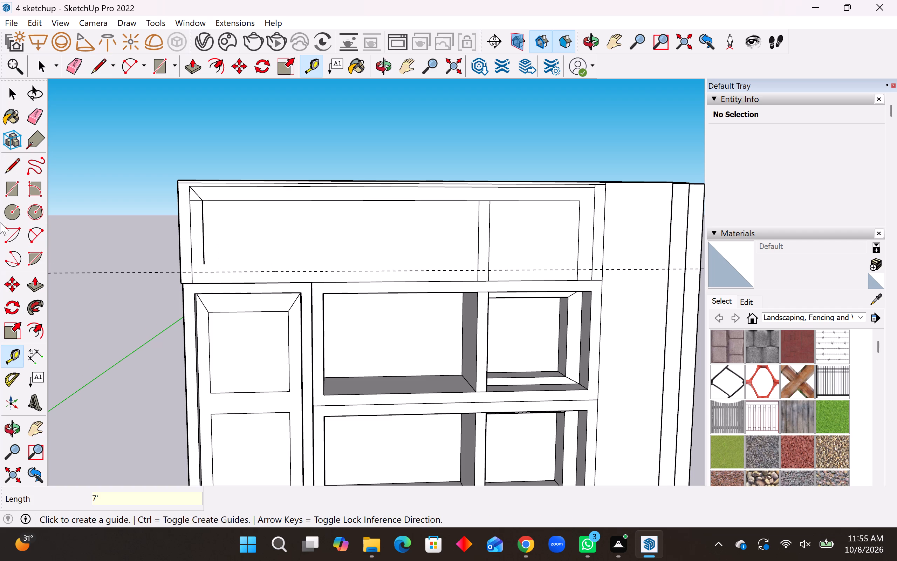
Extend the vertical line about 4' 10" down to the guide and draw a horizontal line along the guide to the divider's left edge.
click(8, 165)
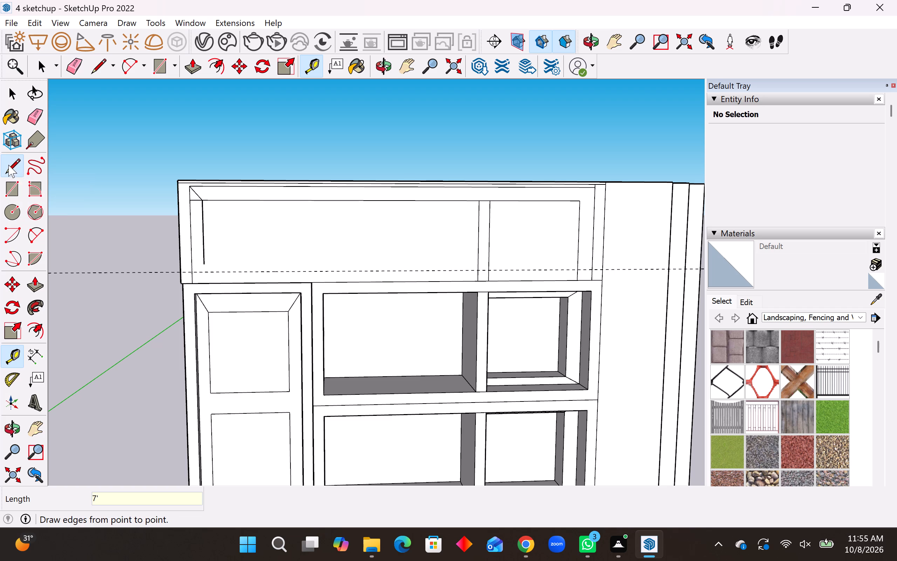
scroll(208, 268, up, 3)
click(205, 264)
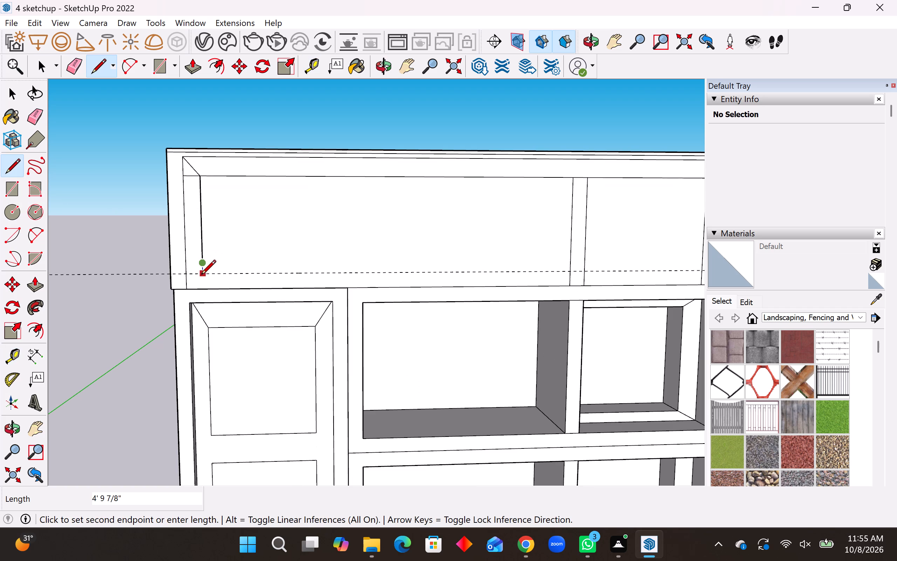
click(201, 276)
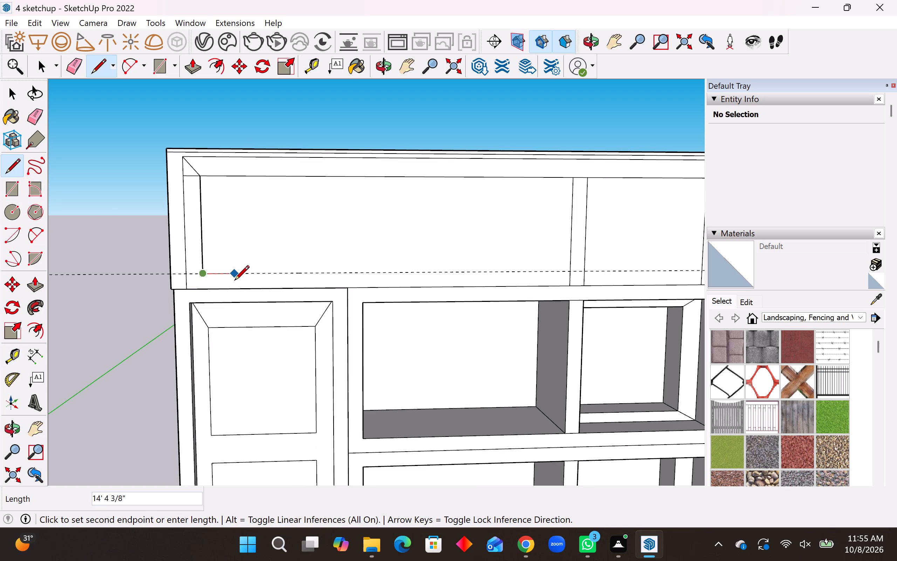
click(571, 273)
Erase the short horizontal stub beside the left compartment's upper-left corner and the horizontal guide.
scroll(109, 291, down, 2)
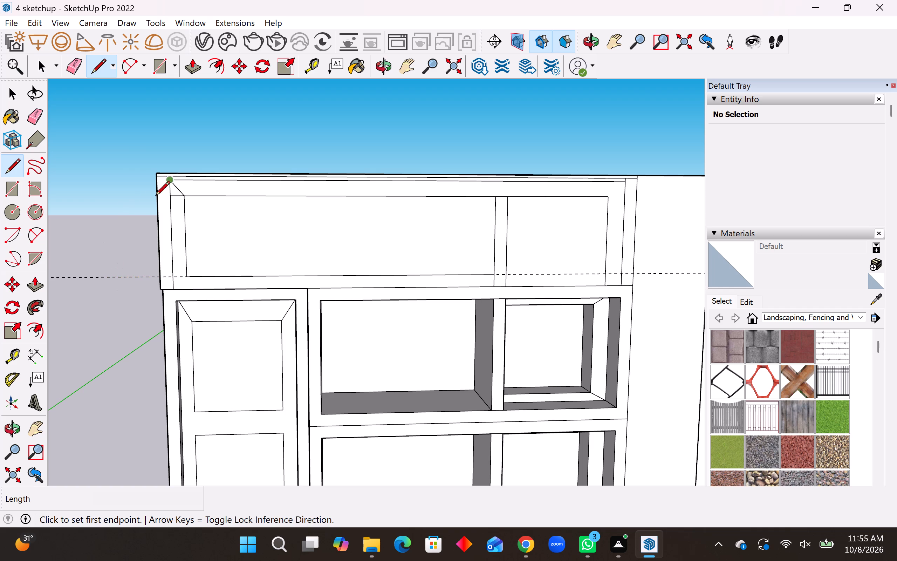
click(42, 108)
scroll(189, 202, up, 3)
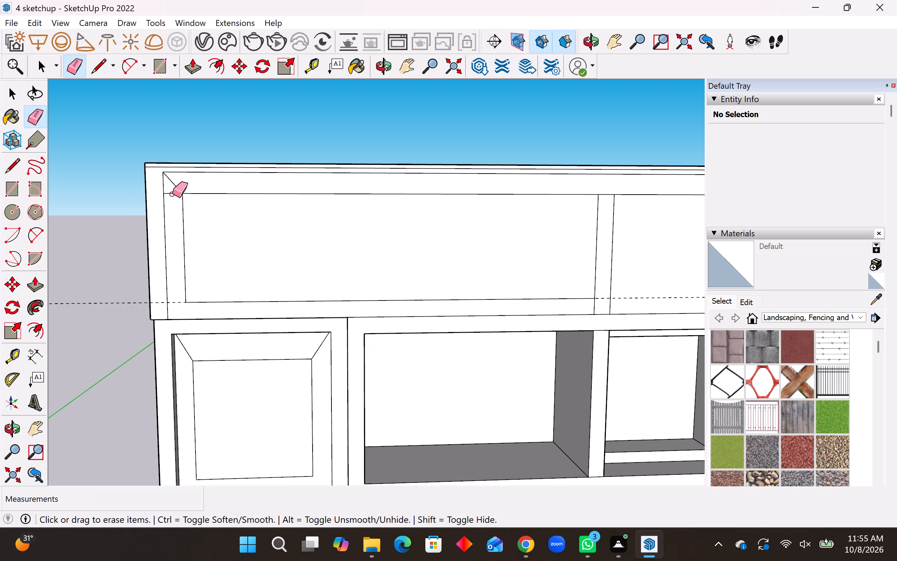
click(172, 194)
click(175, 303)
scroll(91, 302, down, 4)
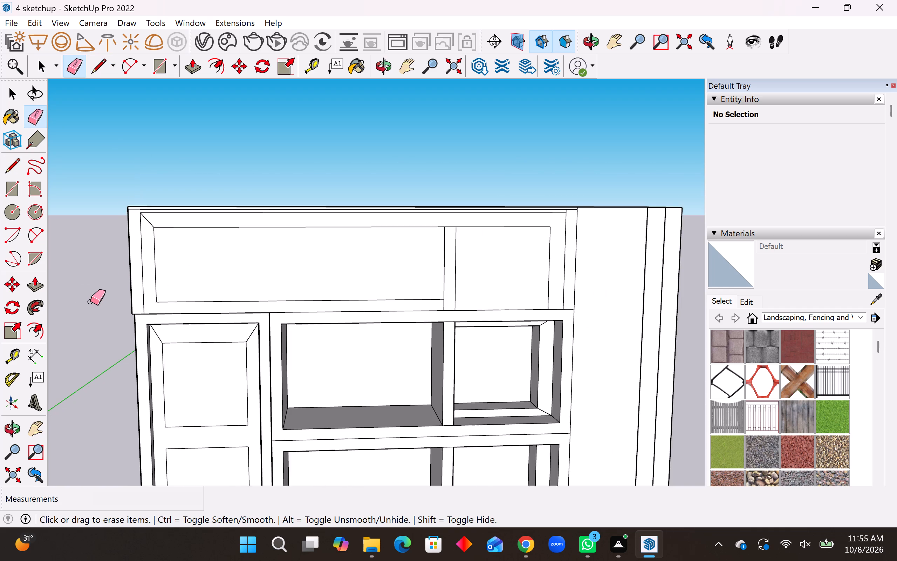
Draw a horizontal line about 68' 5" long from the divider's right edge, level with the left compartment's bottom, to the border's right line.
scroll(90, 302, down, 2)
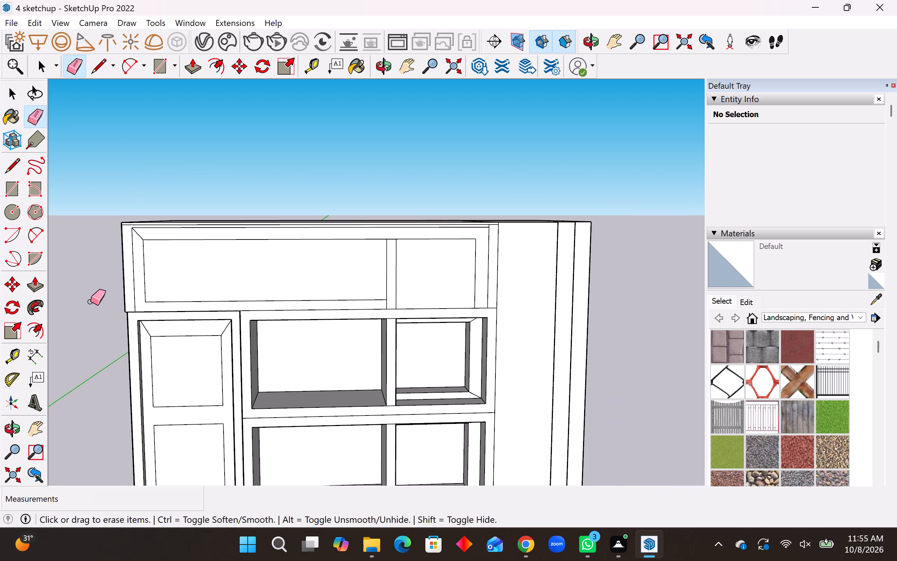
click(8, 163)
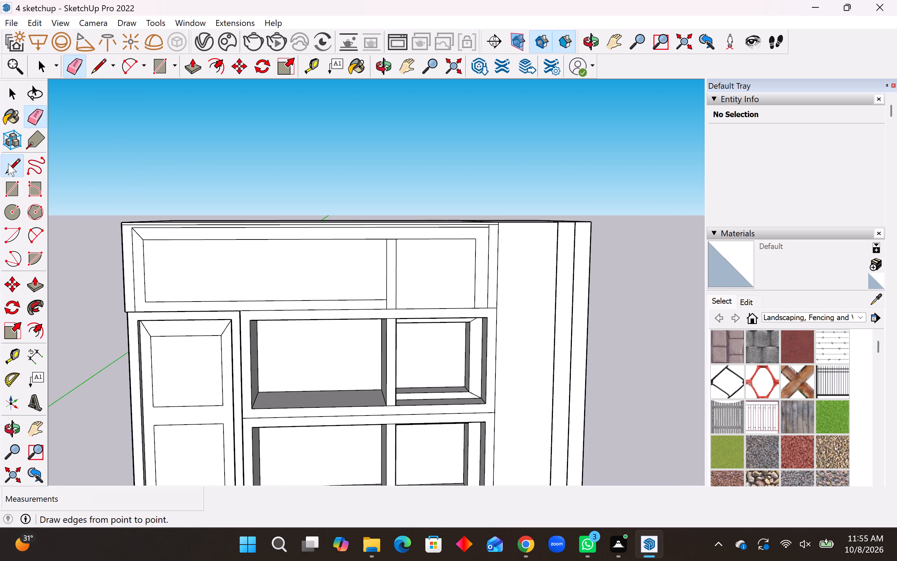
scroll(520, 305, up, 3)
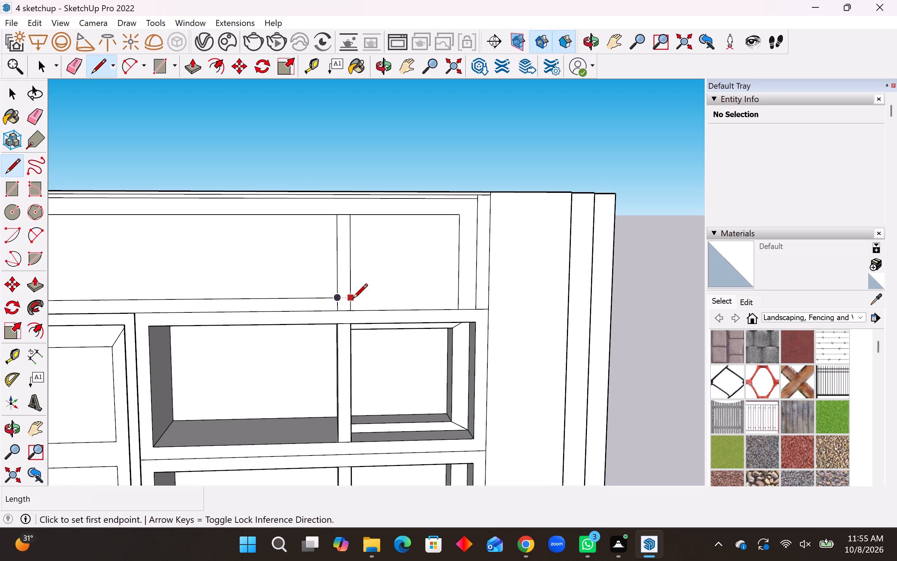
click(353, 299)
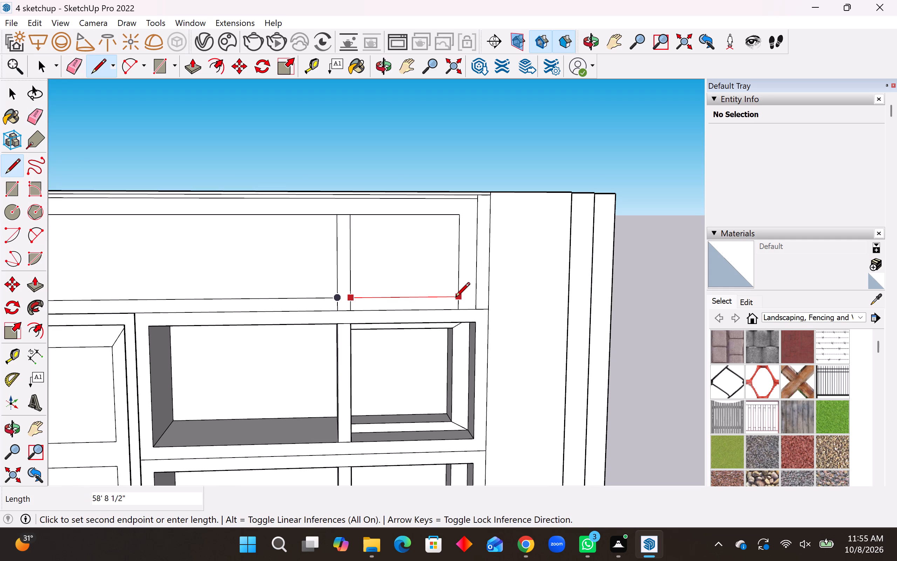
click(474, 296)
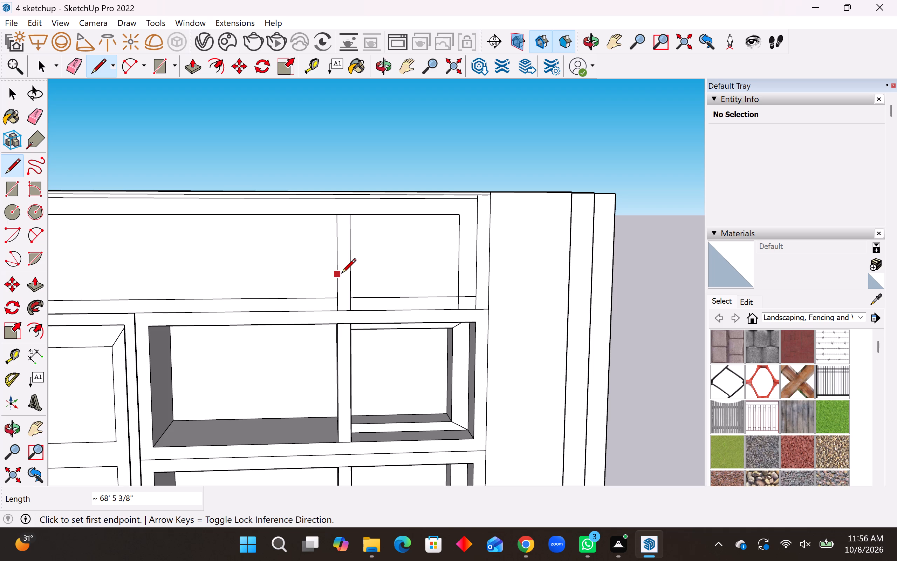
Join the right compartment's upper-right corner to the border's upper-right corner with a diagonal line about 13' long.
scroll(501, 290, down, 3)
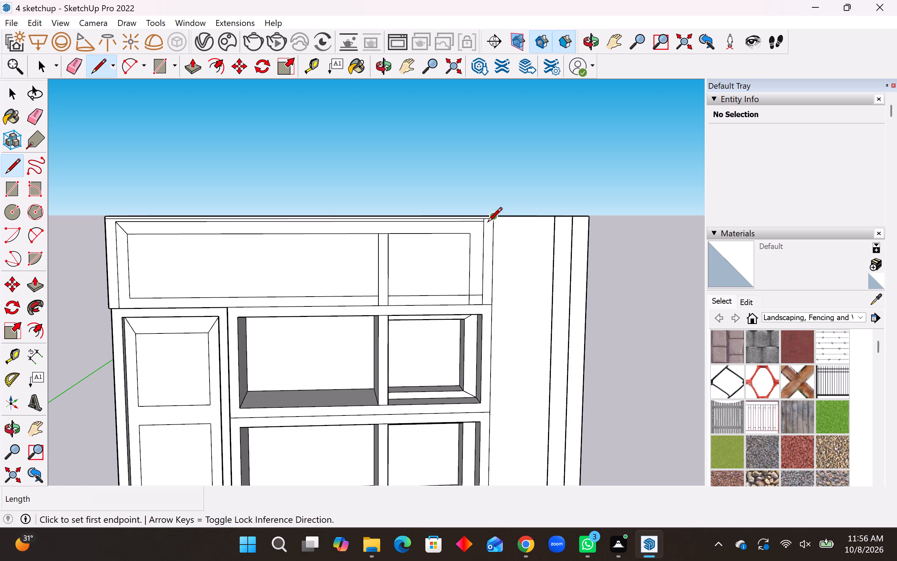
click(468, 236)
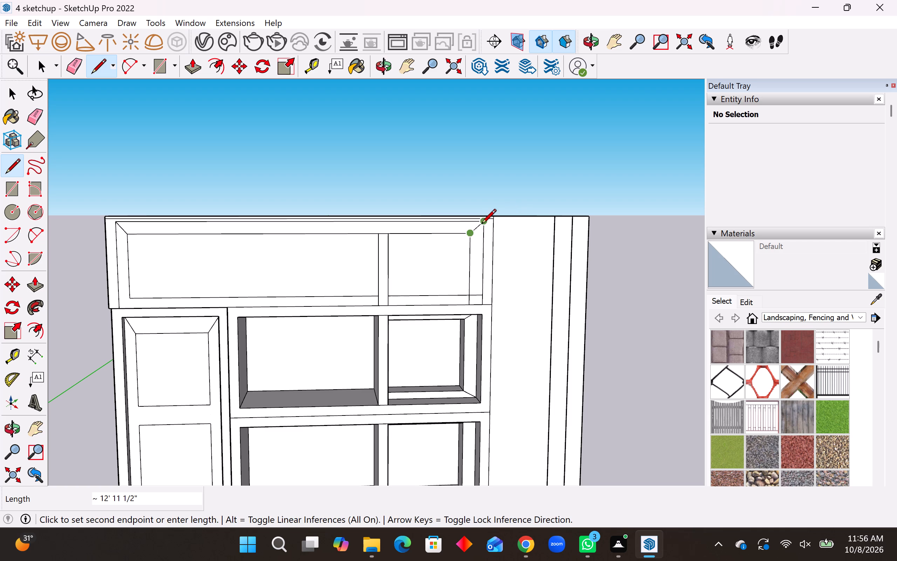
click(483, 224)
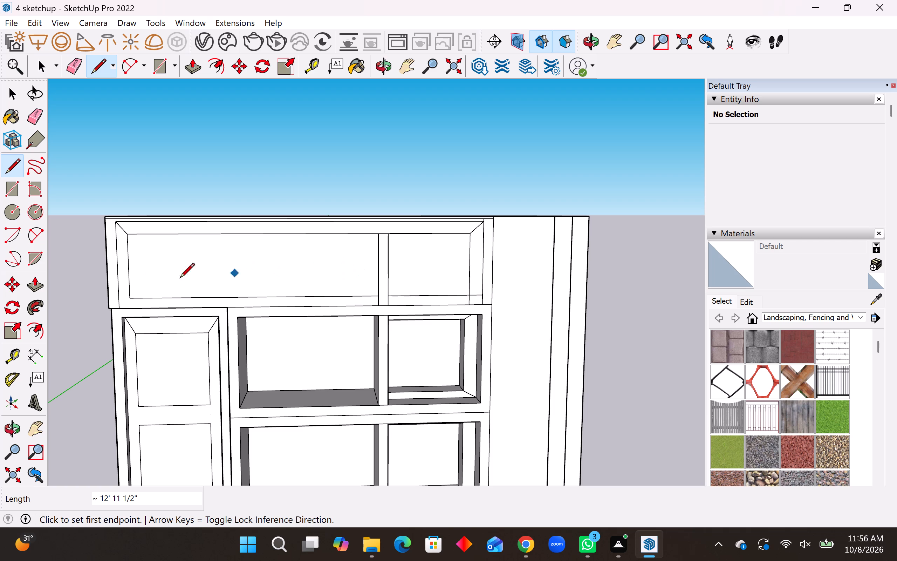
Draw a line about 7' 5" long from the left compartment's lower-left corner to the border's left vertical line.
click(130, 299)
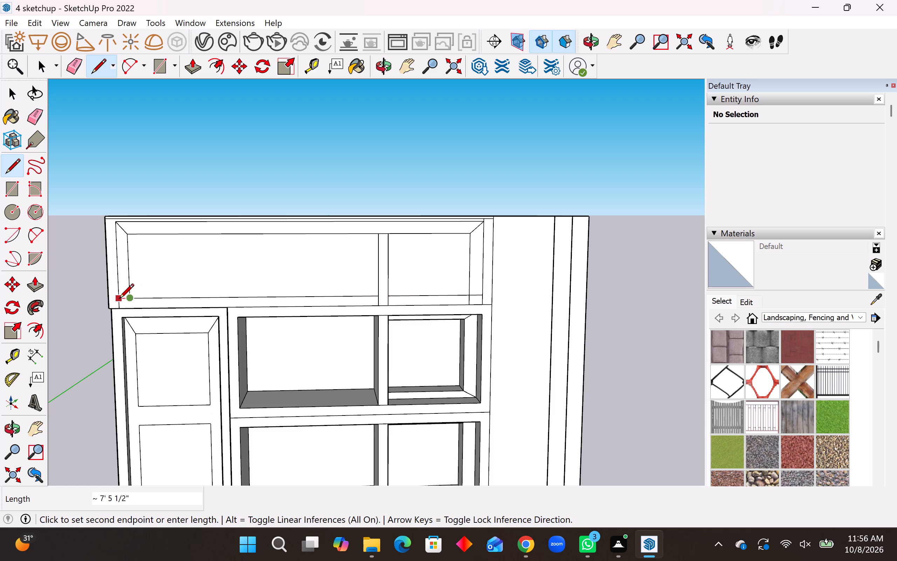
click(119, 299)
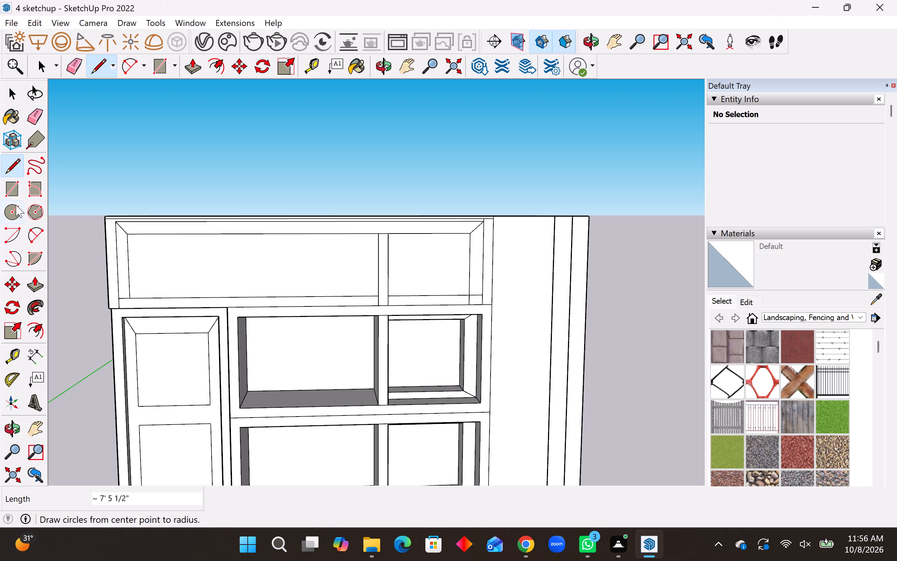
Erase the two short vertical stubs of the divider below the bottom lines of the top panel's compartments.
click(37, 117)
scroll(336, 325, up, 2)
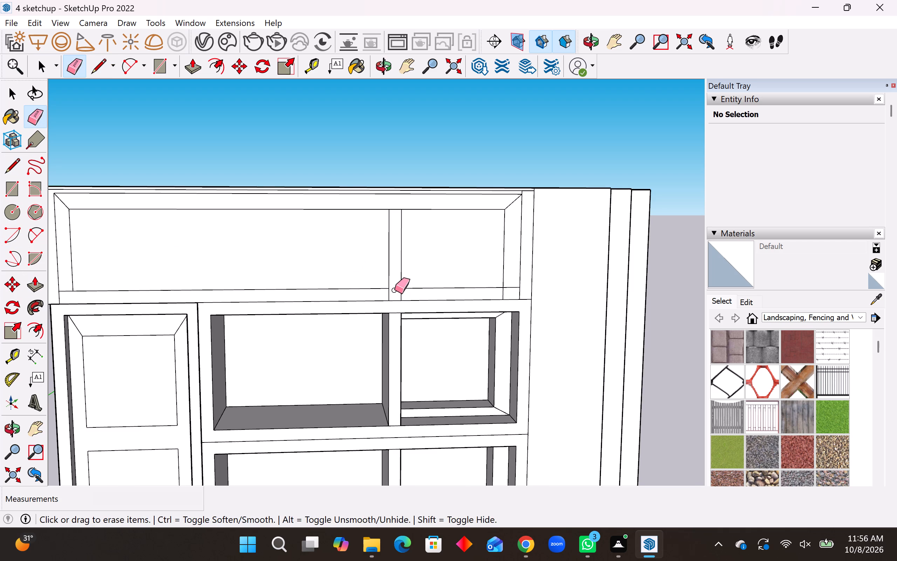
click(389, 296)
click(401, 295)
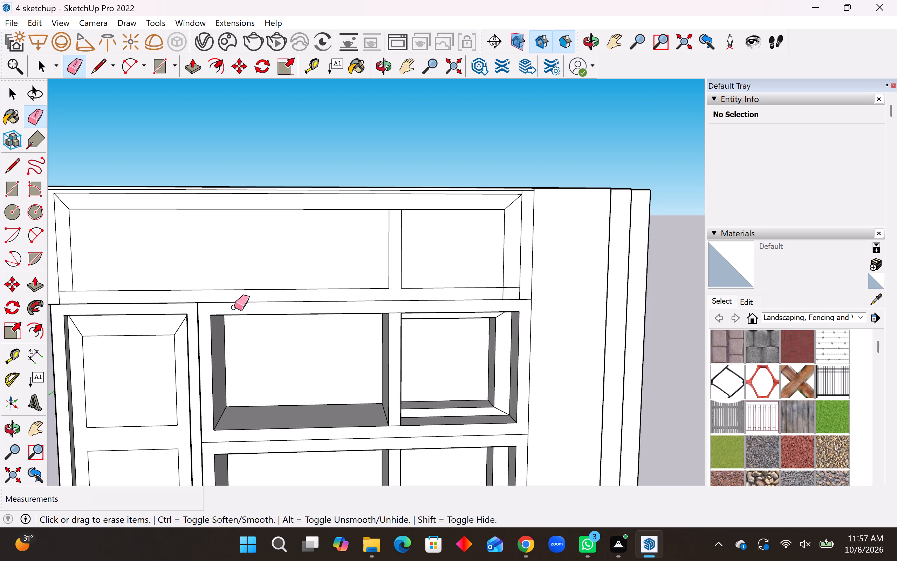
Join the right compartment's lower-right corner to the border's right vertical line with a downward diagonal about 10' 4" long.
click(10, 165)
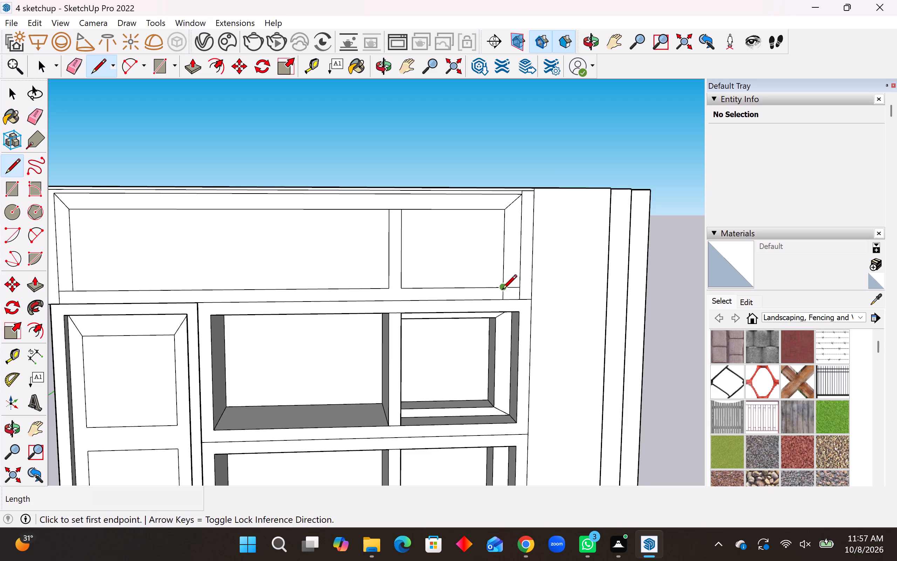
click(502, 290)
scroll(514, 293, up, 6)
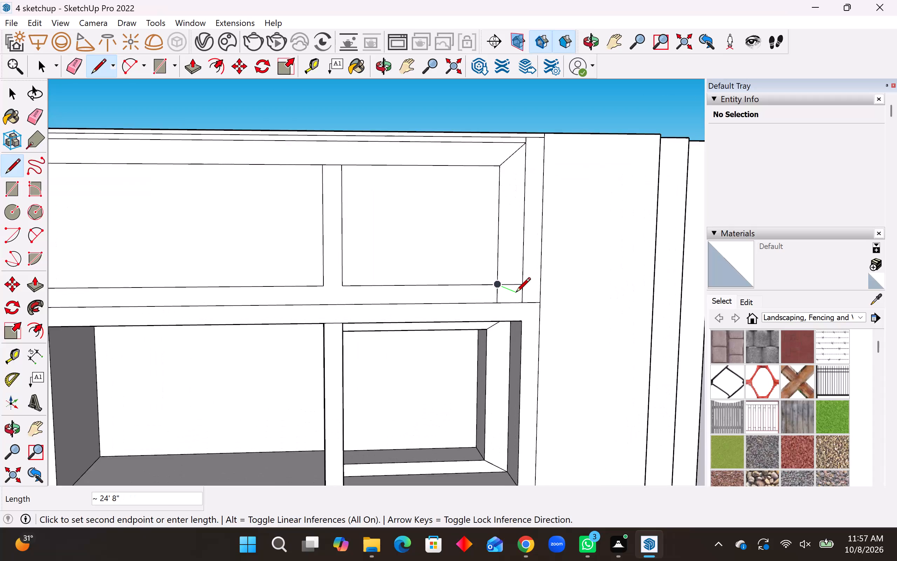
scroll(516, 293, up, 1)
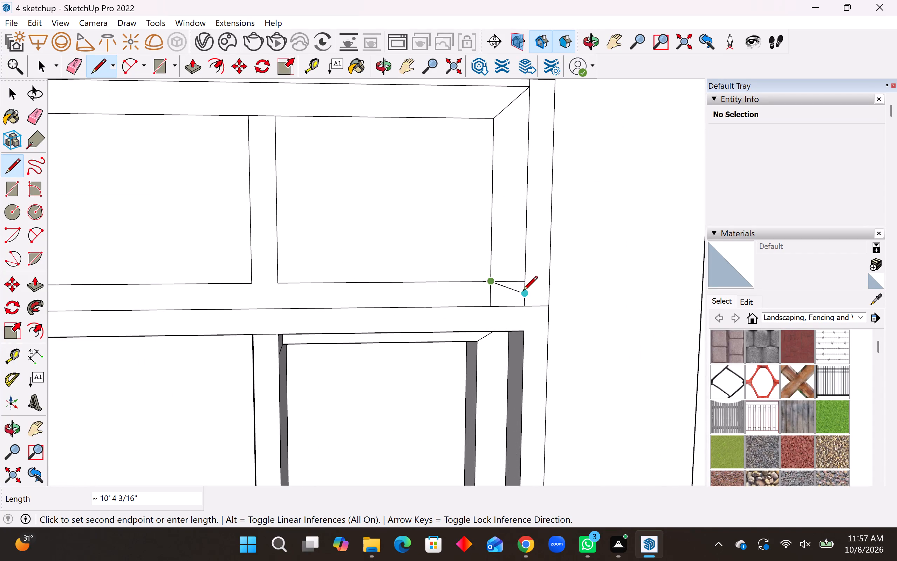
click(523, 292)
Erase the short horizontal and vertical stubs extending past the lower-right corner of the top panel's right compartment.
click(34, 119)
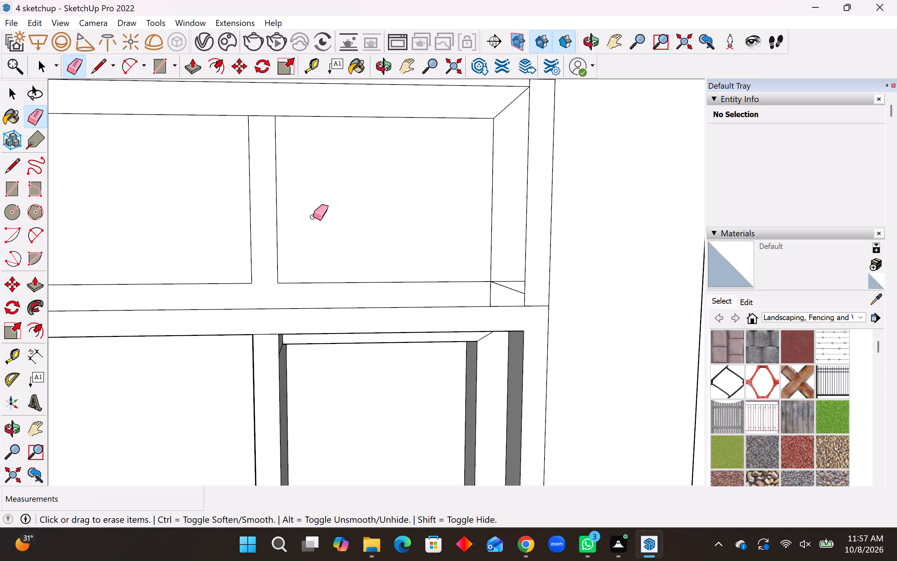
click(511, 280)
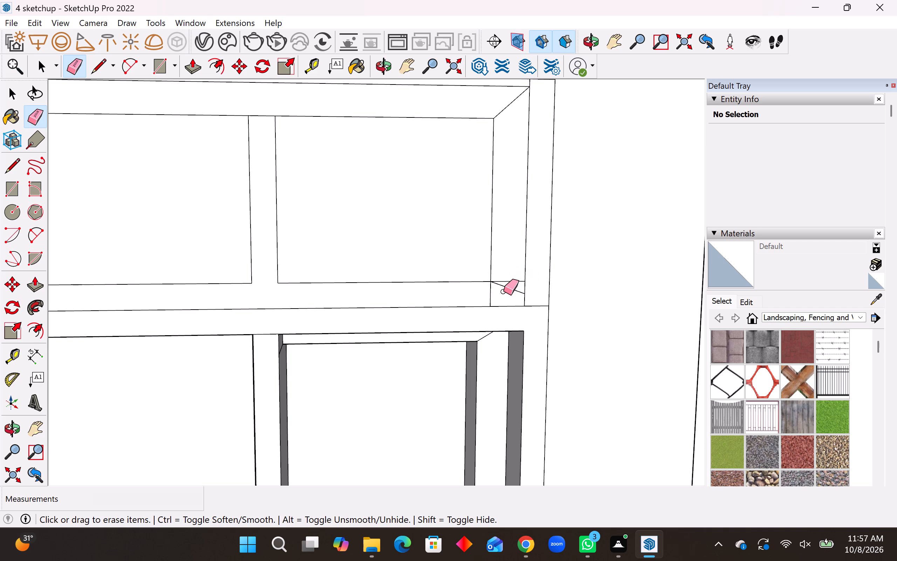
click(507, 281)
click(492, 294)
click(491, 295)
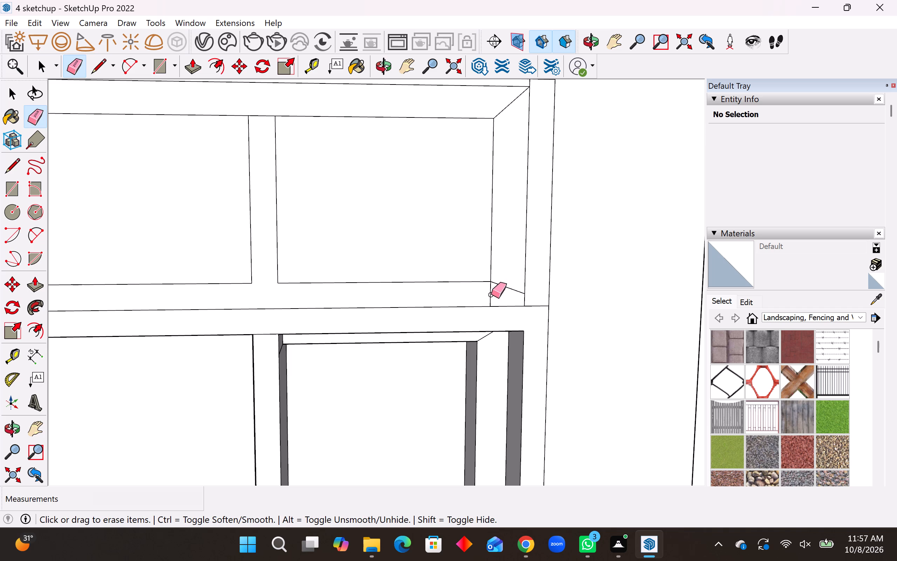
click(490, 291)
Draw two 7' vertical lines from the divider's lower corners down to the top panel's bottom edge.
scroll(493, 331, down, 4)
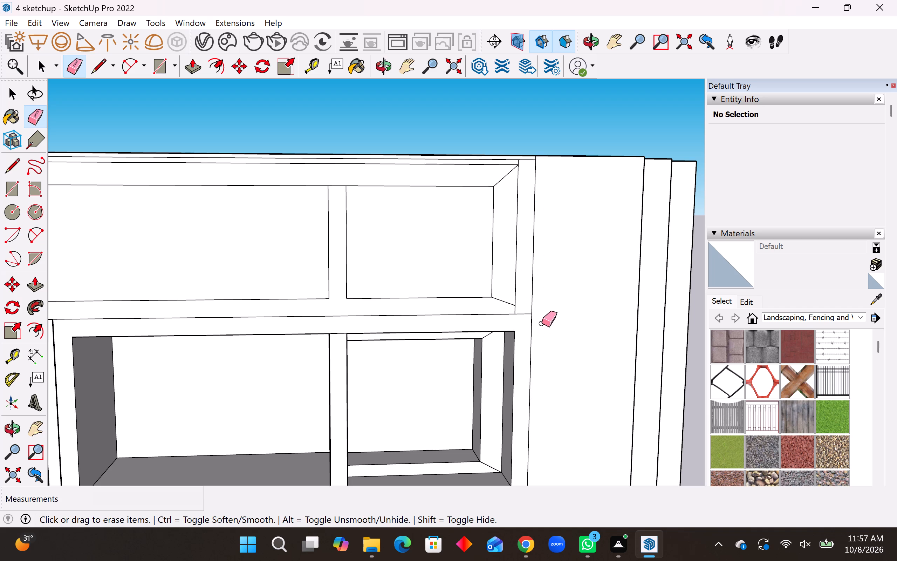
scroll(545, 316, down, 9)
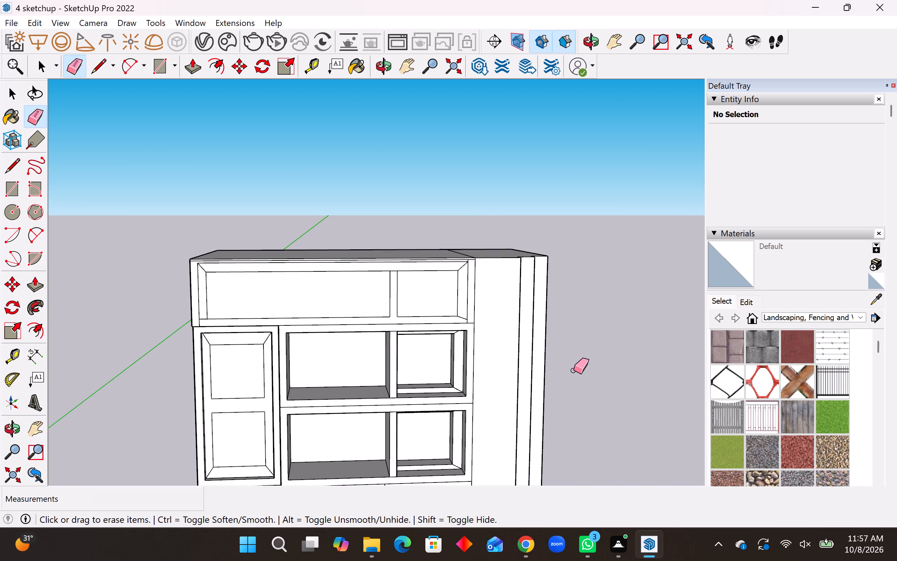
middle_drag(405, 333, 405, 299)
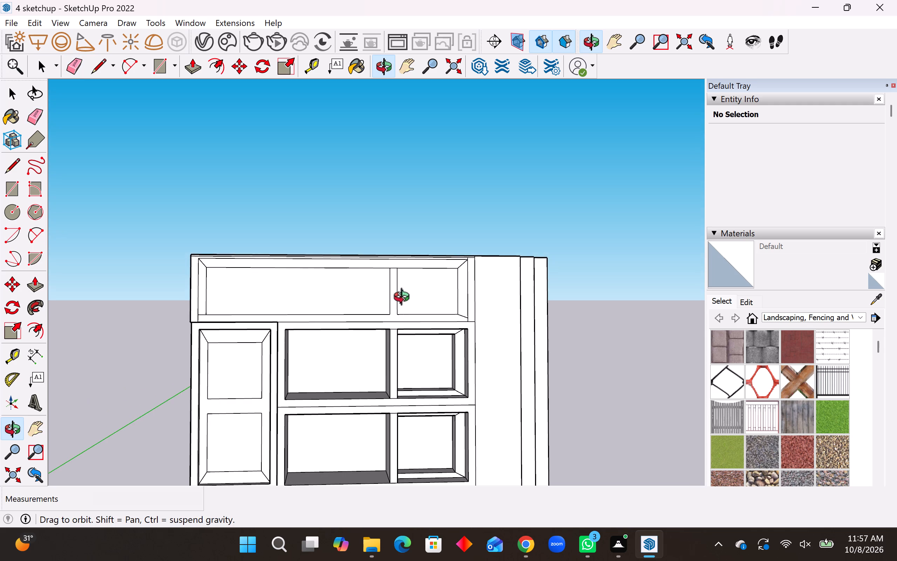
middle_drag(405, 299, 389, 289)
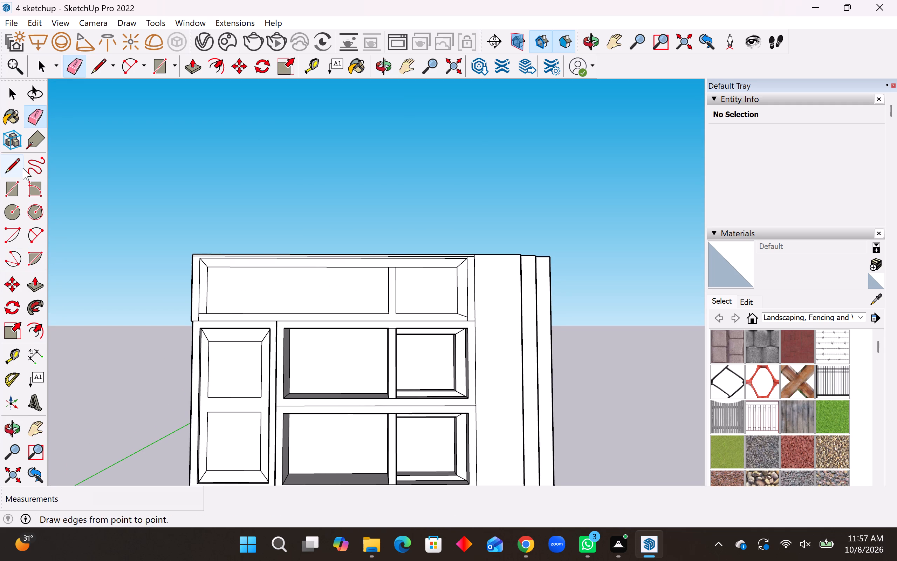
click(14, 167)
scroll(425, 324, up, 5)
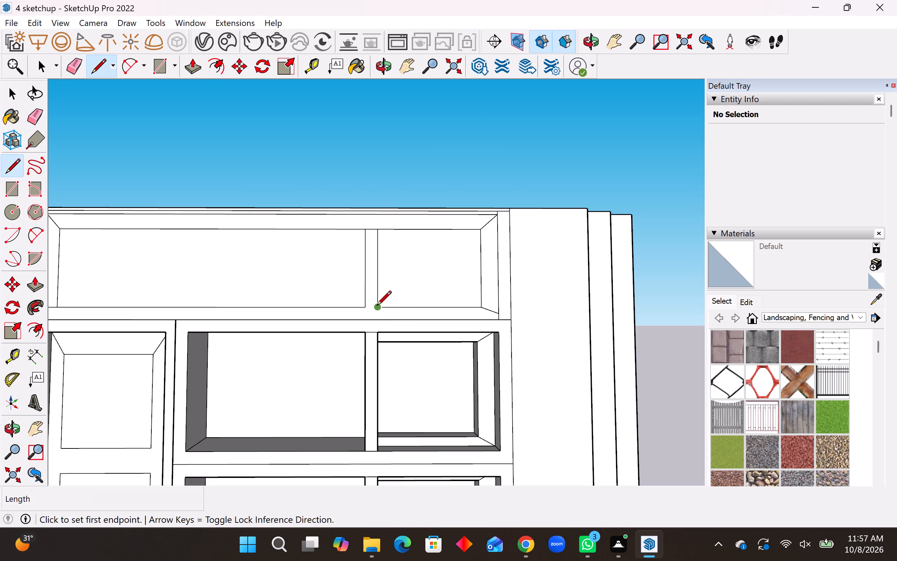
click(377, 307)
click(378, 319)
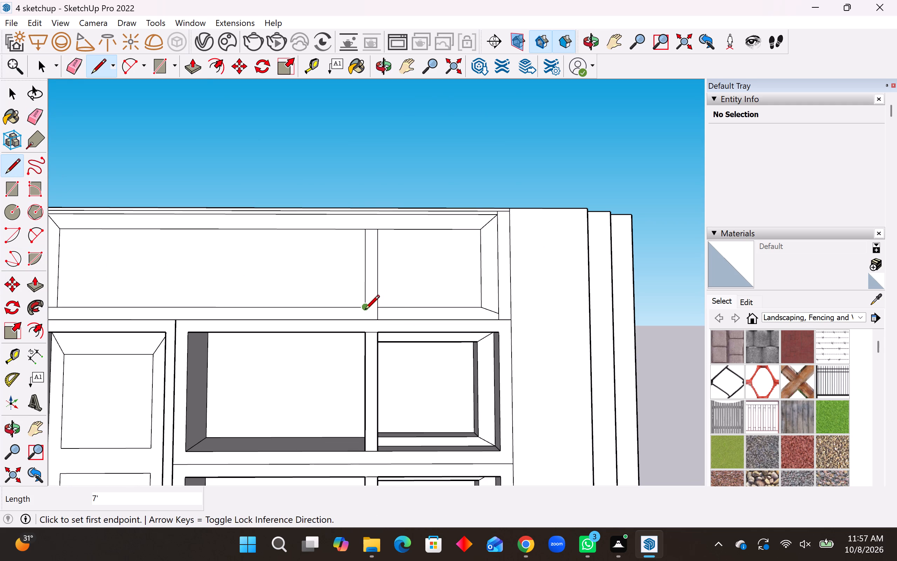
click(365, 311)
click(365, 320)
Erase the divider's left stub below the compartments and the short line between the left compartment's lower-left corner and the border.
scroll(466, 333, down, 2)
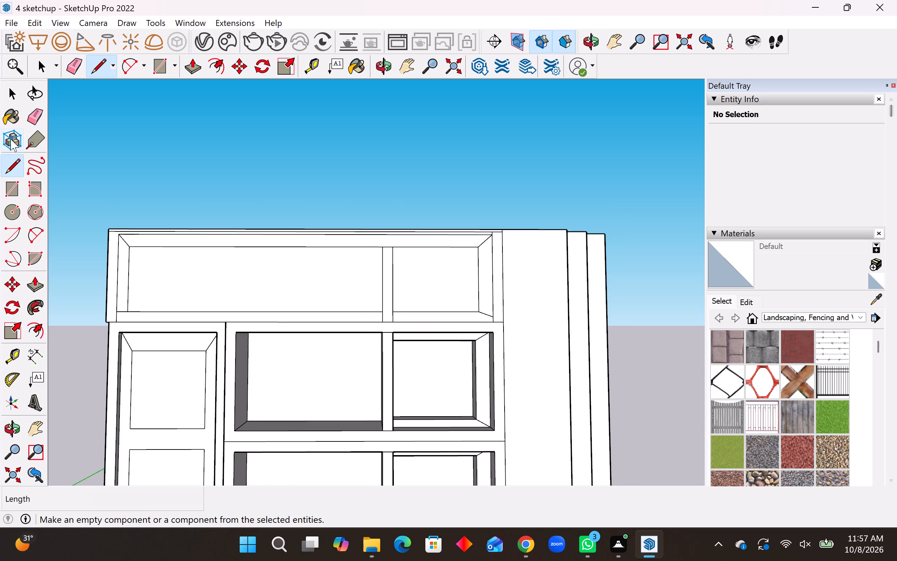
click(37, 115)
click(383, 316)
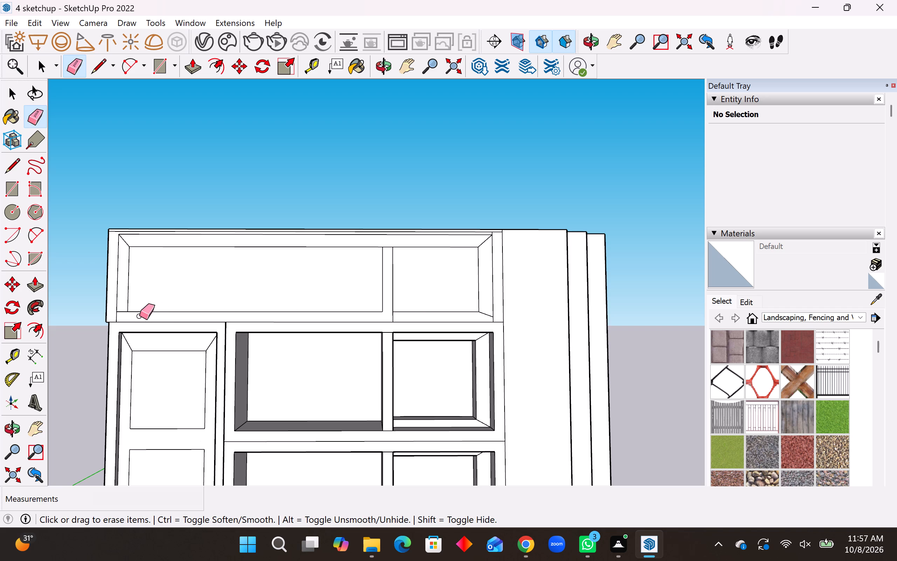
click(121, 310)
click(124, 312)
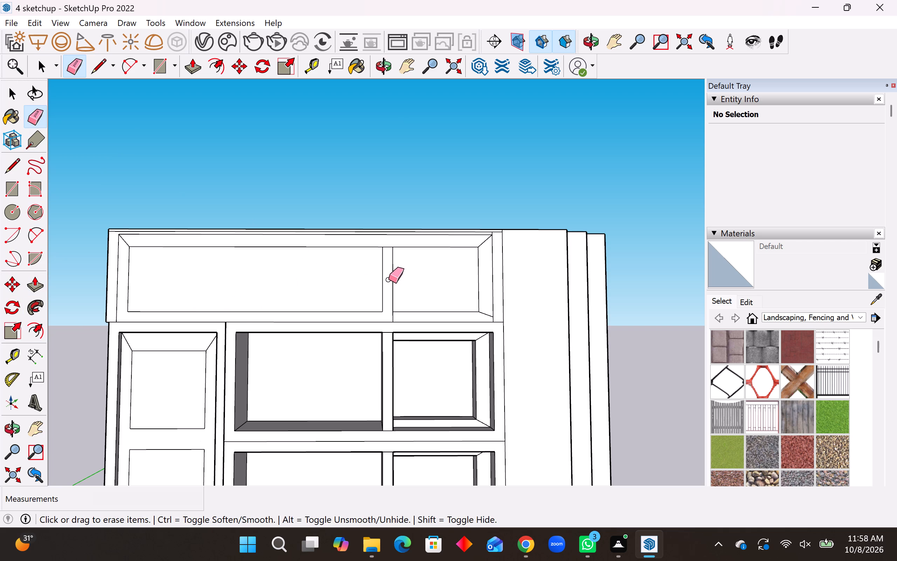
Push the top panel's left compartment face 45' inward.
click(34, 290)
click(321, 278)
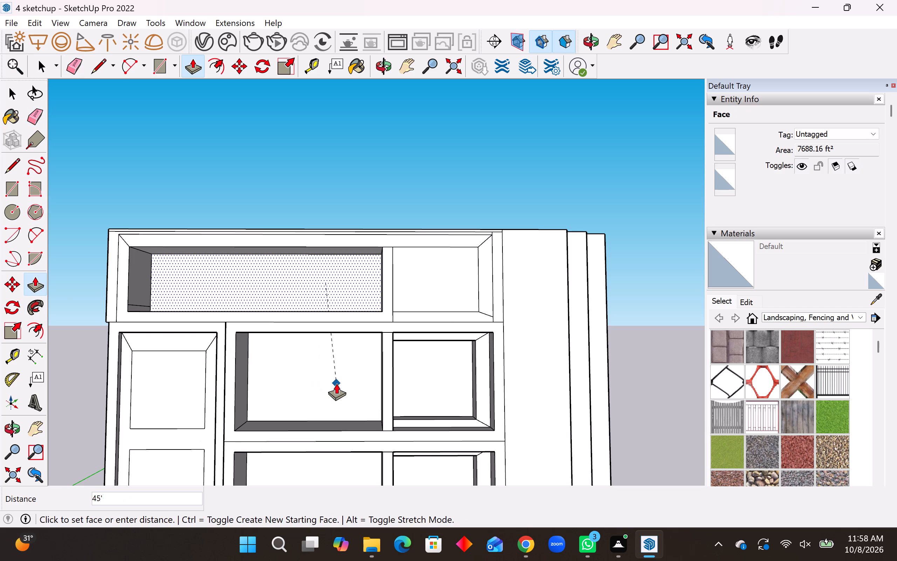
click(336, 383)
Push the border's top strip above both compartments 10' inward.
middle_drag(267, 380, 299, 399)
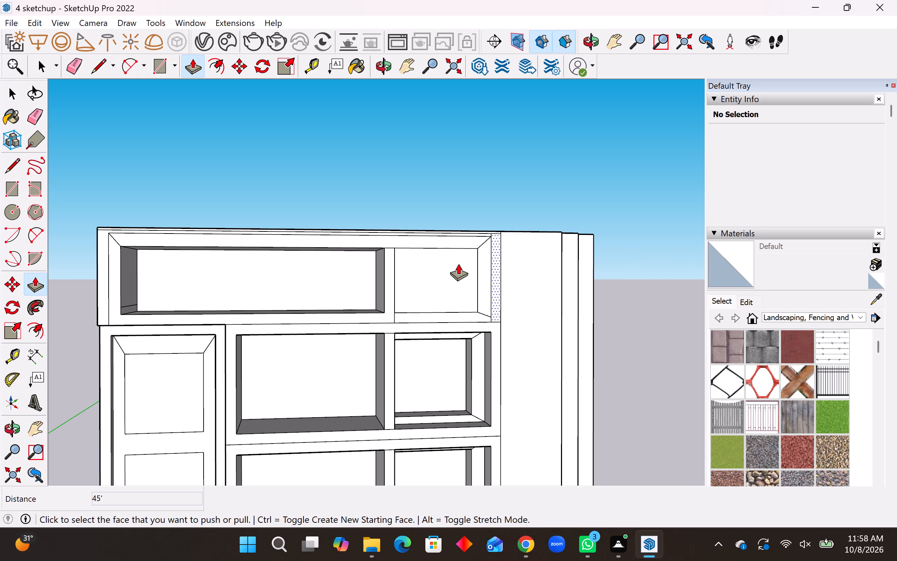
click(442, 240)
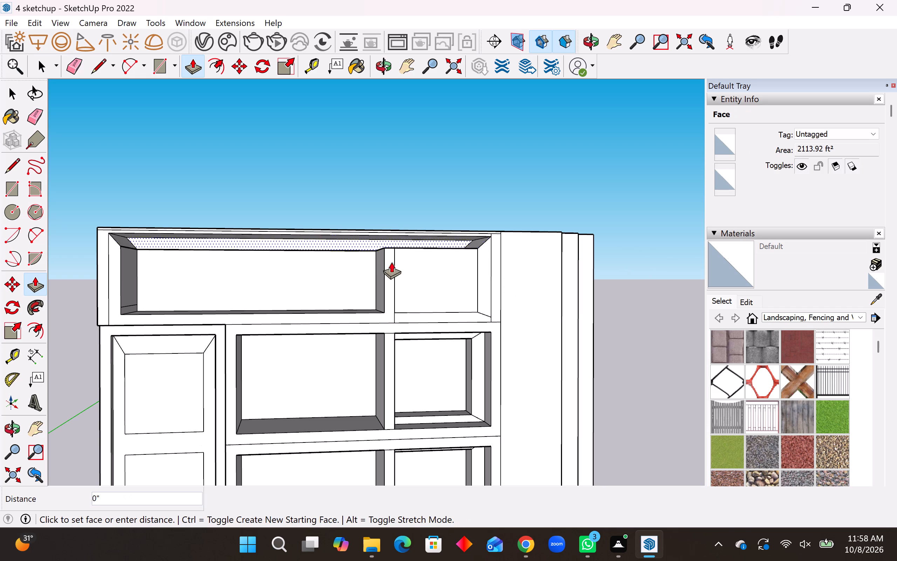
click(190, 344)
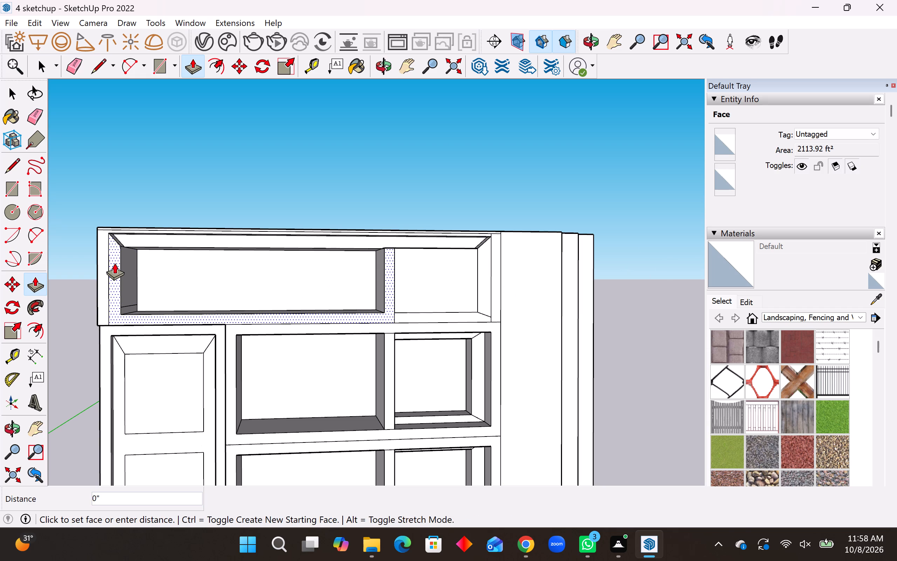
Push the connected left border, bottom strip and divider face inward by 5' twice, level with the recessed top strip.
click(115, 263)
scroll(154, 238, up, 7)
click(147, 243)
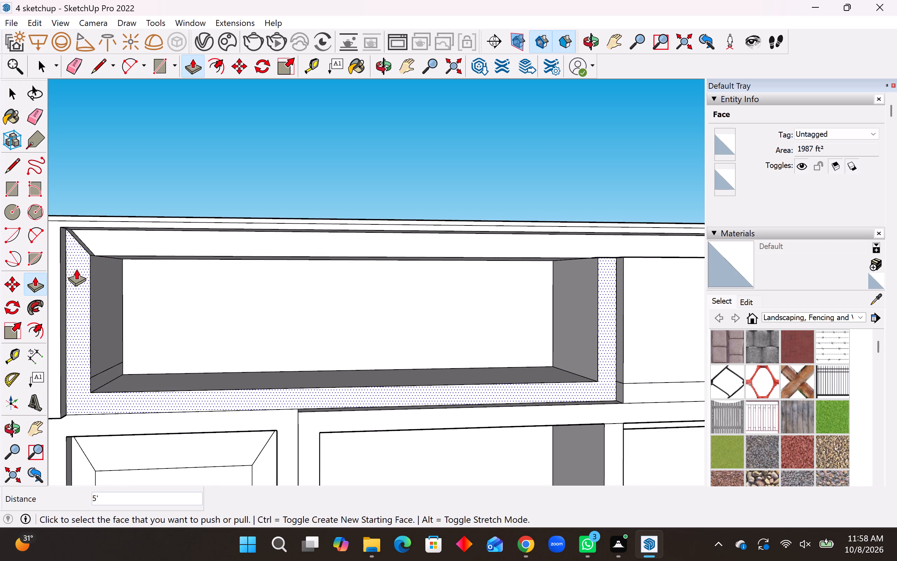
click(77, 269)
click(113, 249)
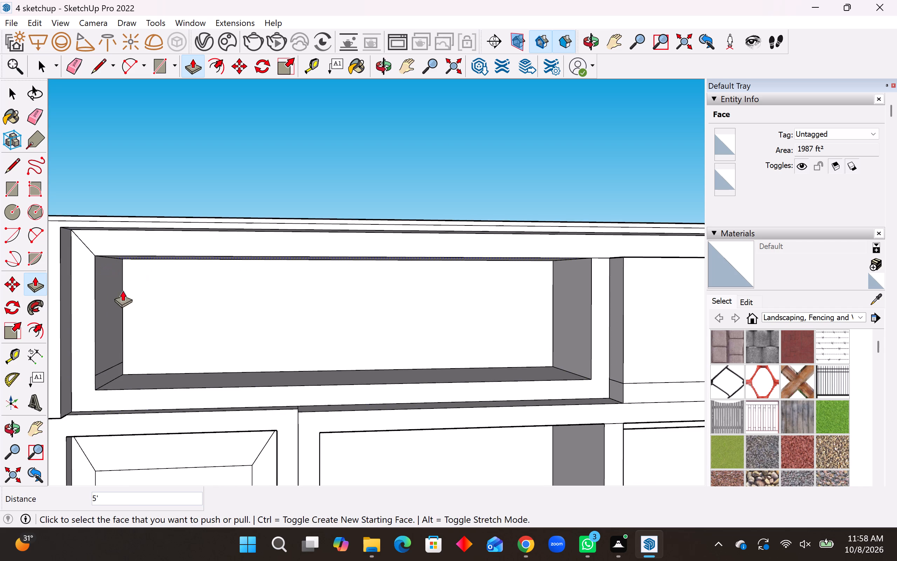
Draw a 7' vertical line from the left compartment's lower-right corner to the recessed strip's bottom edge, separating off the divider.
scroll(114, 294, down, 4)
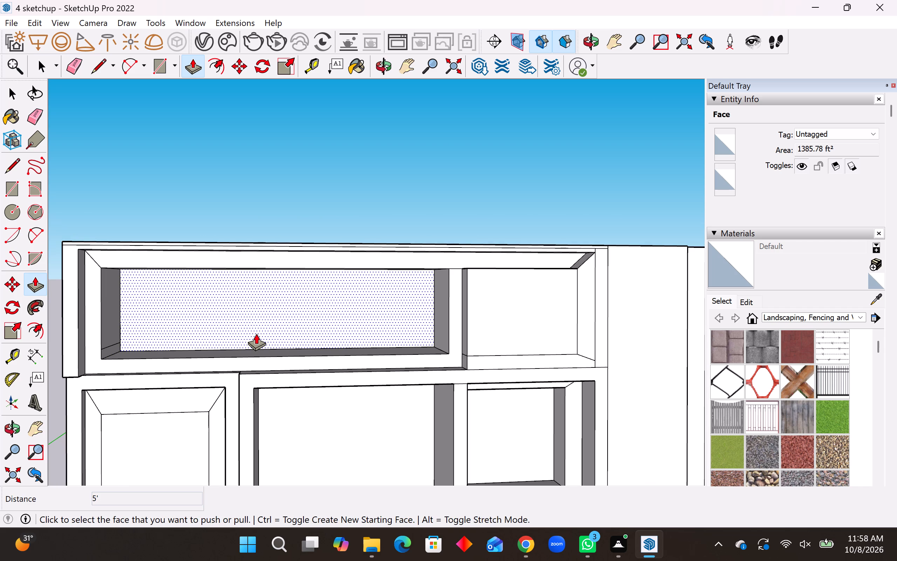
scroll(363, 351, down, 3)
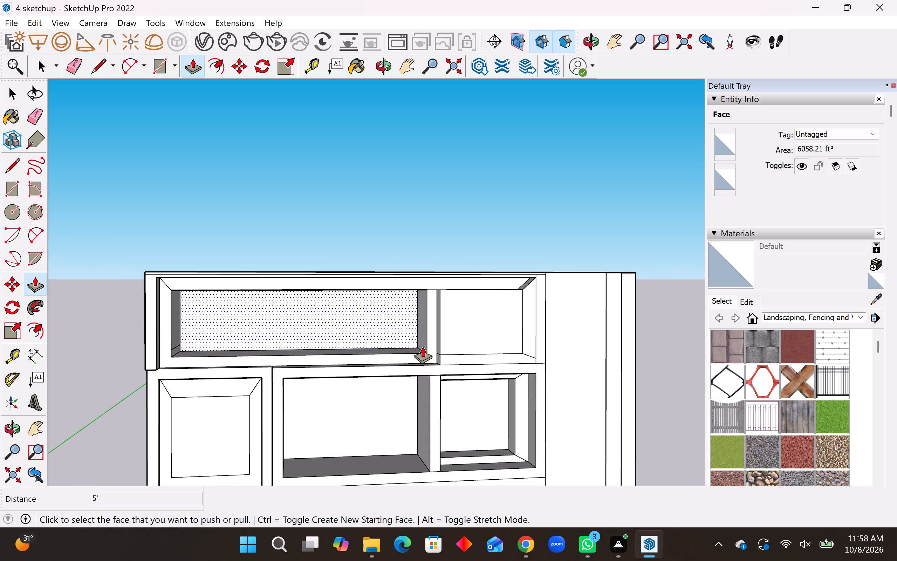
middle_drag(454, 345, 438, 348)
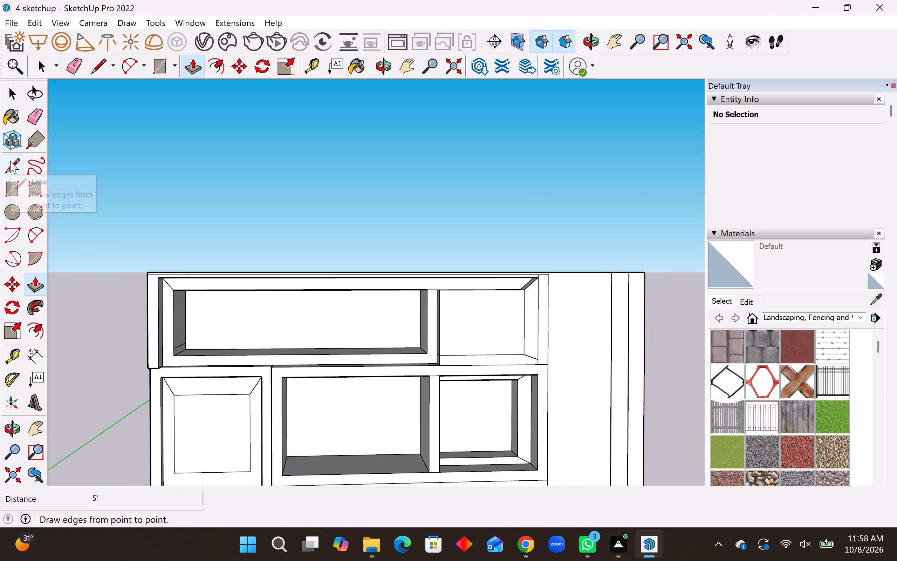
click(10, 161)
scroll(465, 390, up, 3)
click(411, 340)
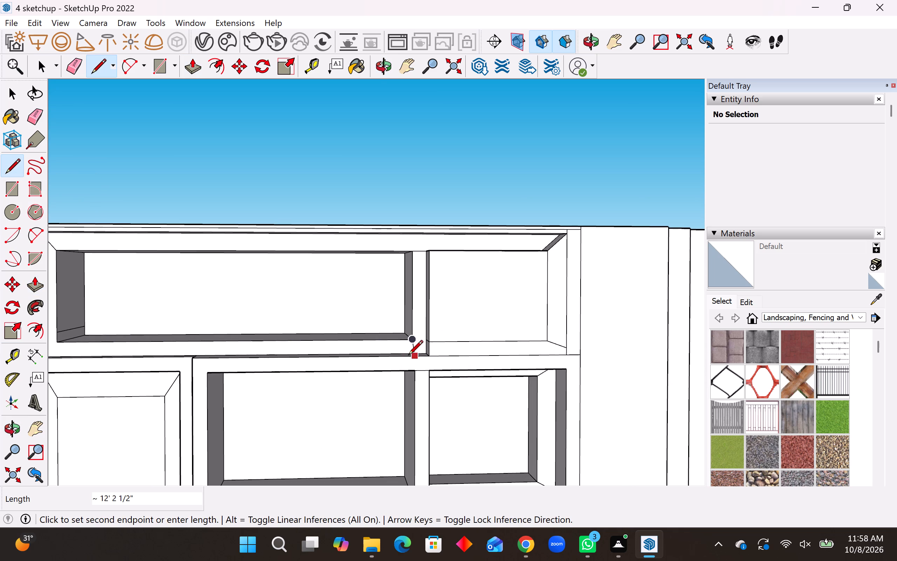
scroll(409, 357, up, 8)
click(416, 348)
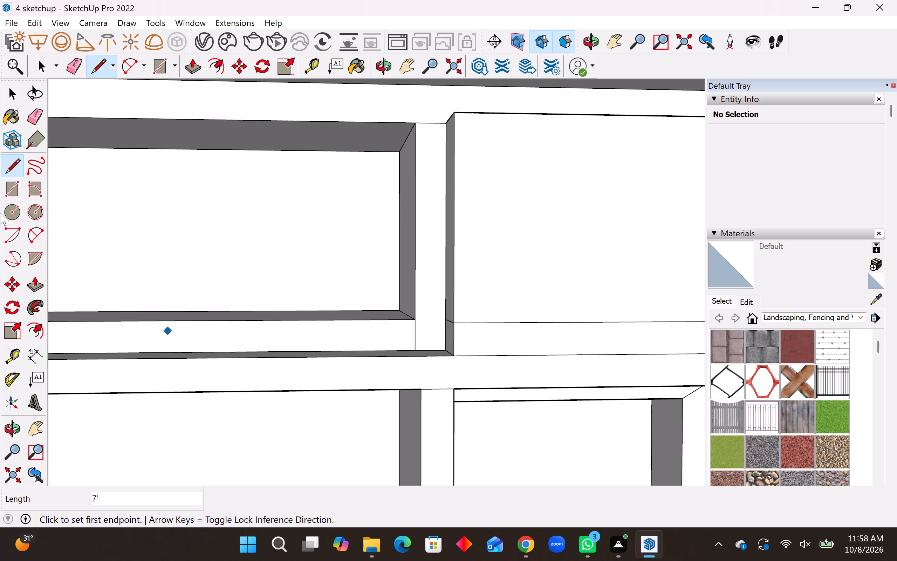
Pull the top panel's divider face 10' forward, flush with the right compartment's face.
click(35, 288)
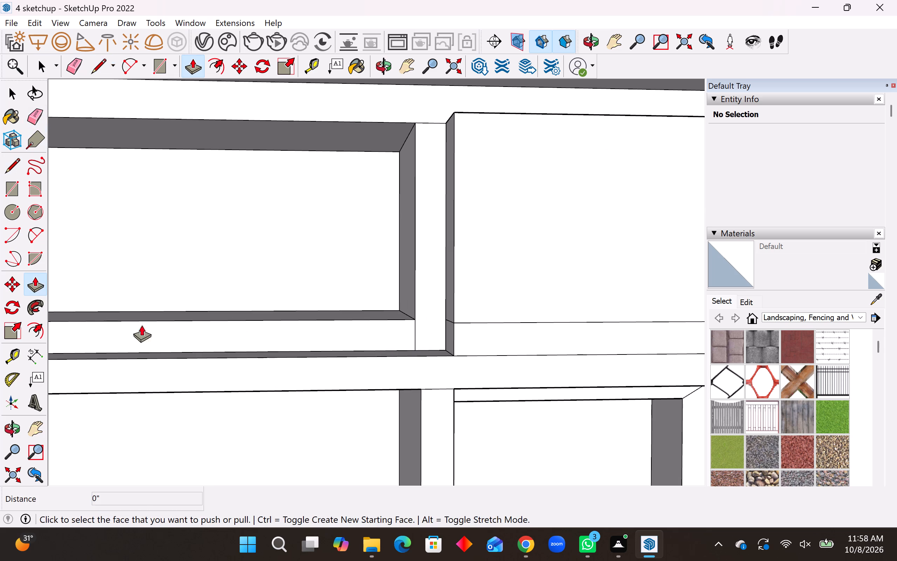
scroll(400, 370, down, 4)
click(424, 318)
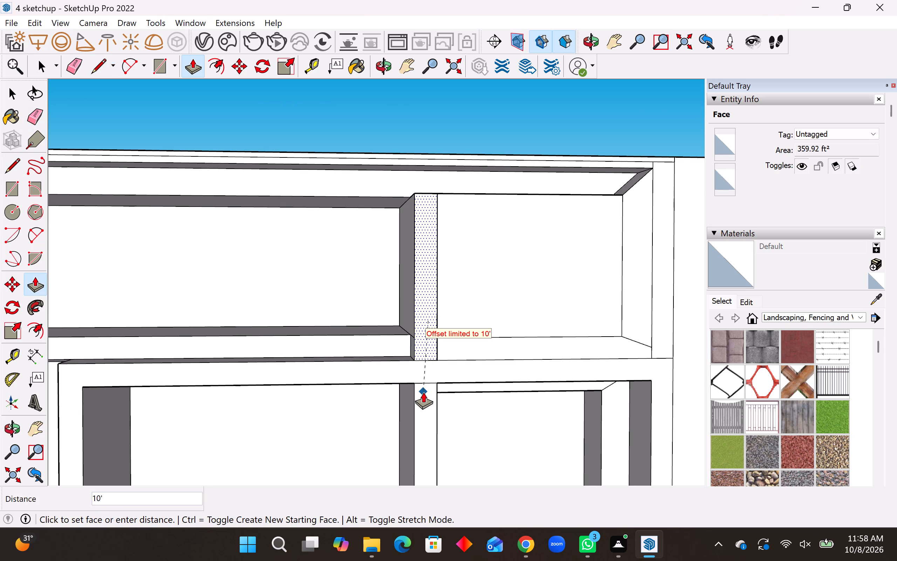
click(426, 406)
Push the border's right strip beside the right compartment 10' inward, level with the recessed top strip.
scroll(396, 372, down, 2)
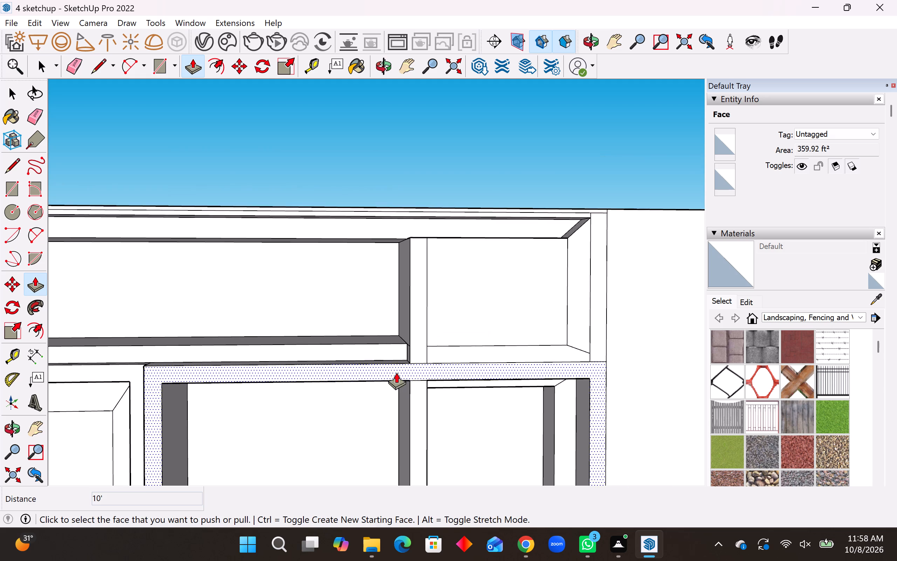
scroll(396, 372, down, 2)
middle_drag(434, 352, 428, 353)
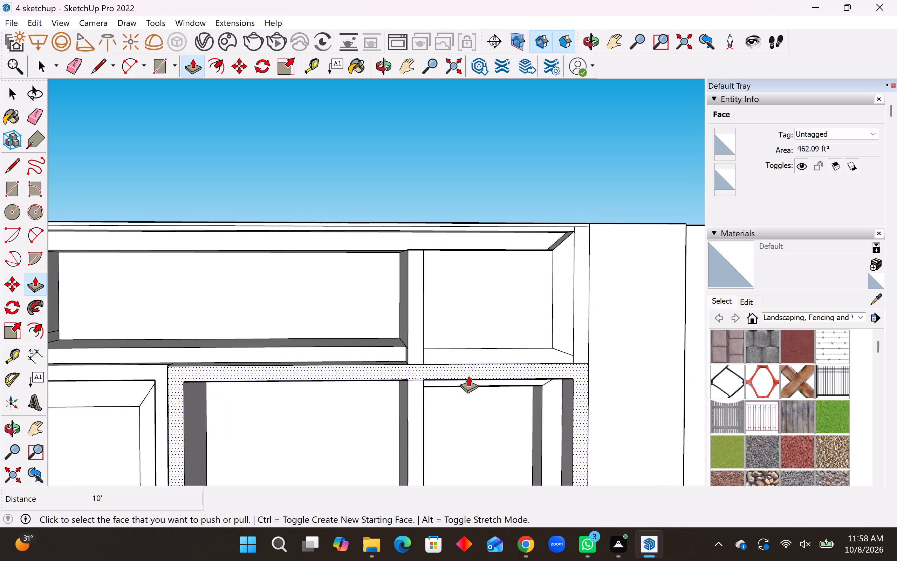
scroll(316, 352, down, 3)
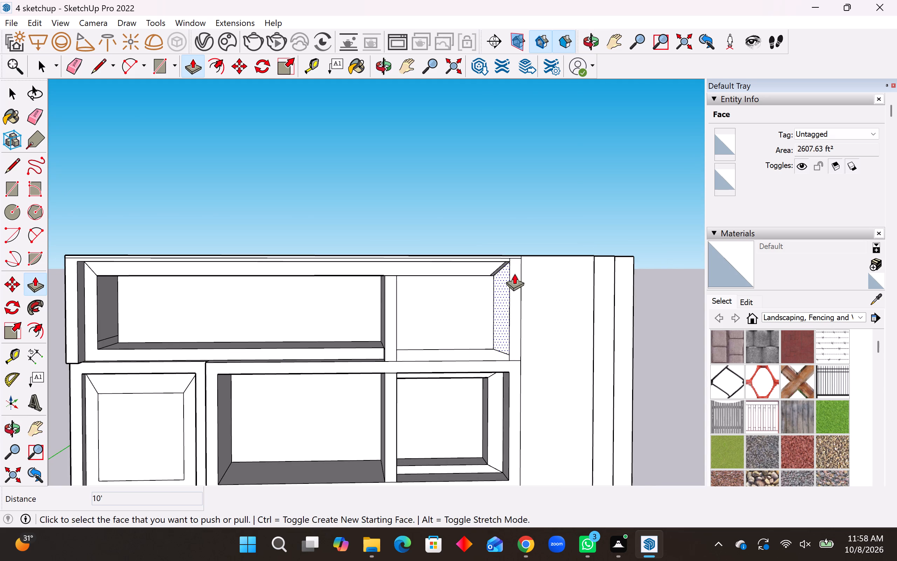
click(504, 282)
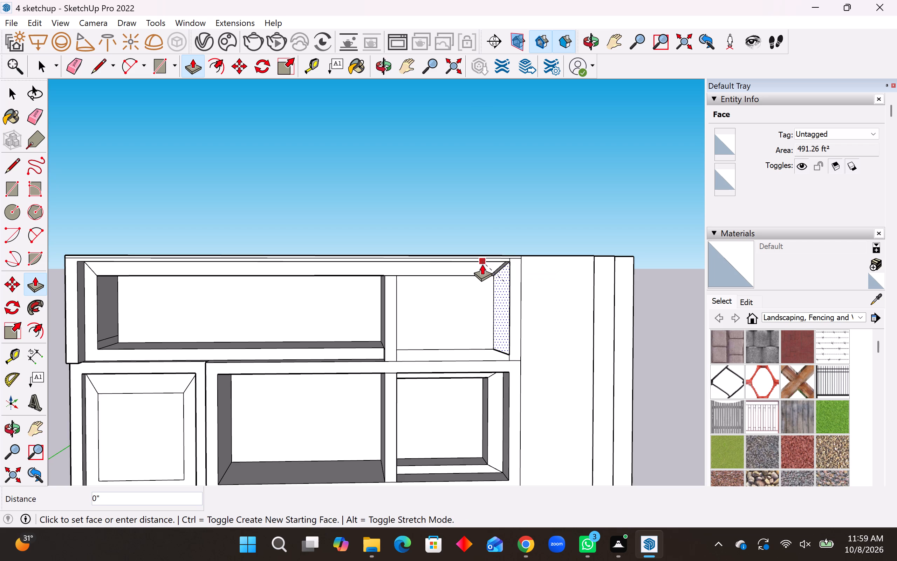
click(467, 269)
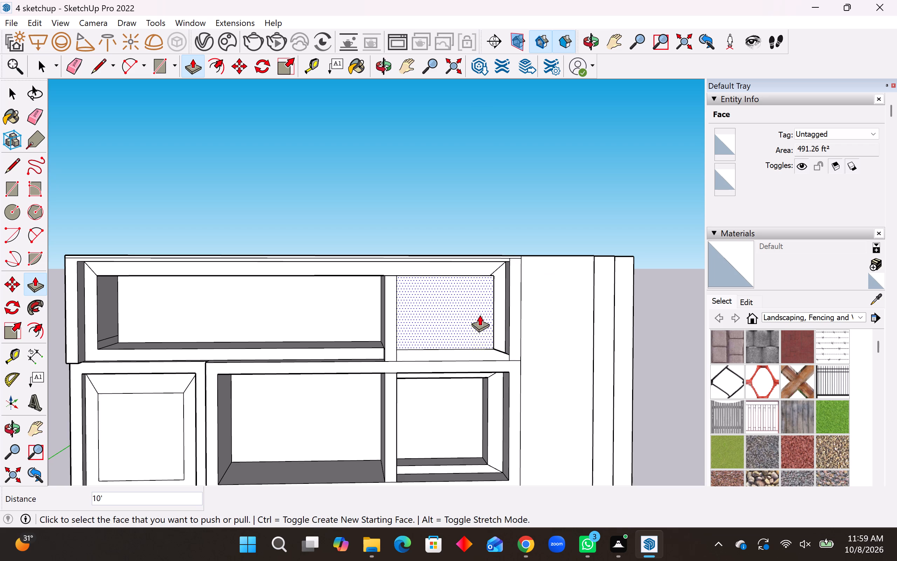
Push the border's bottom strip beneath the top panel's right compartment 10' inward, level with the rest of the recessed border.
click(473, 351)
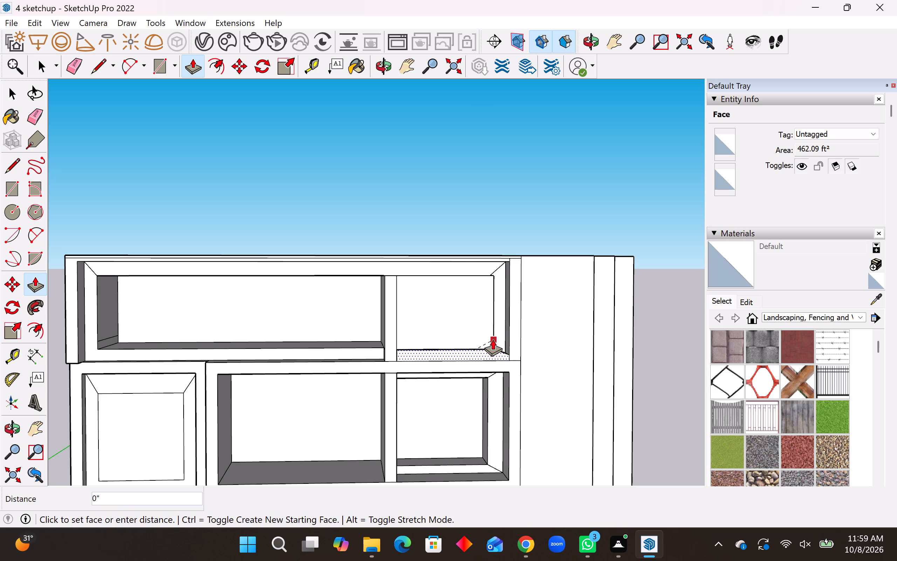
scroll(500, 334, up, 6)
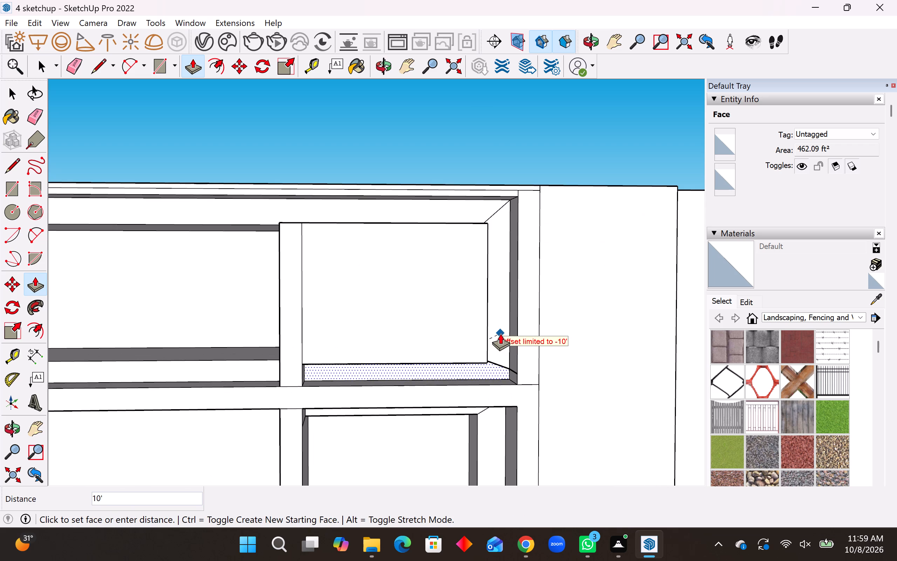
click(500, 333)
Push the top panel's right compartment face inward by 10', level with its border, and by another 20'.
scroll(439, 324, down, 4)
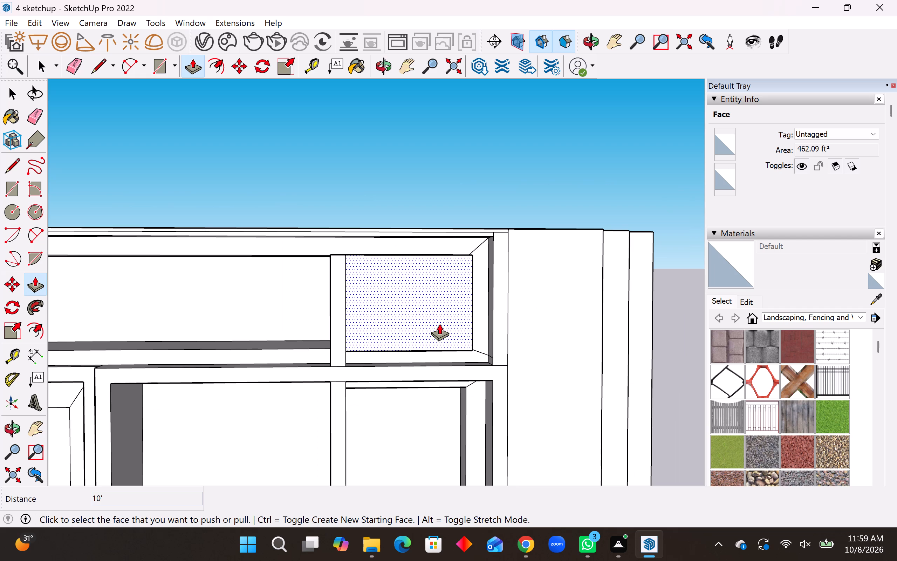
click(439, 324)
middle_drag(404, 426, 439, 317)
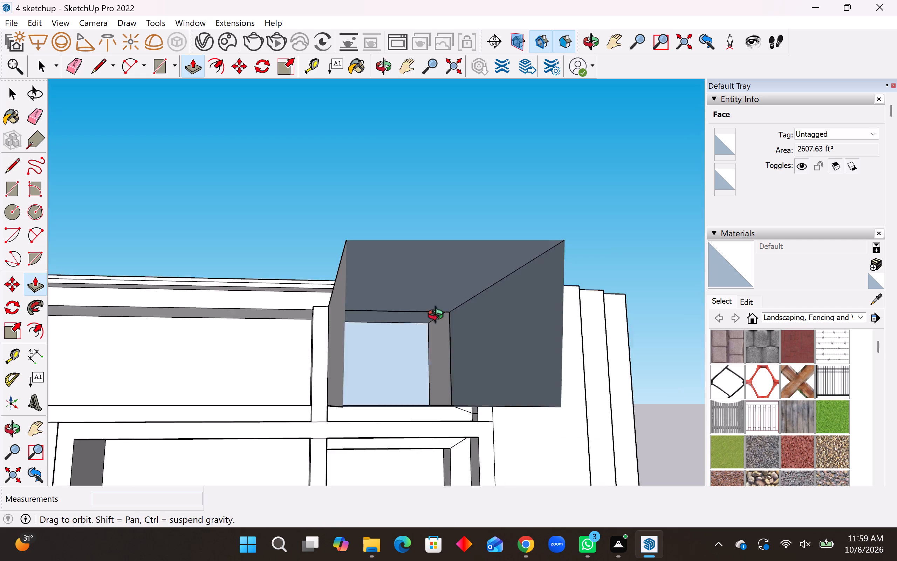
middle_drag(439, 317, 444, 304)
scroll(441, 312, down, 8)
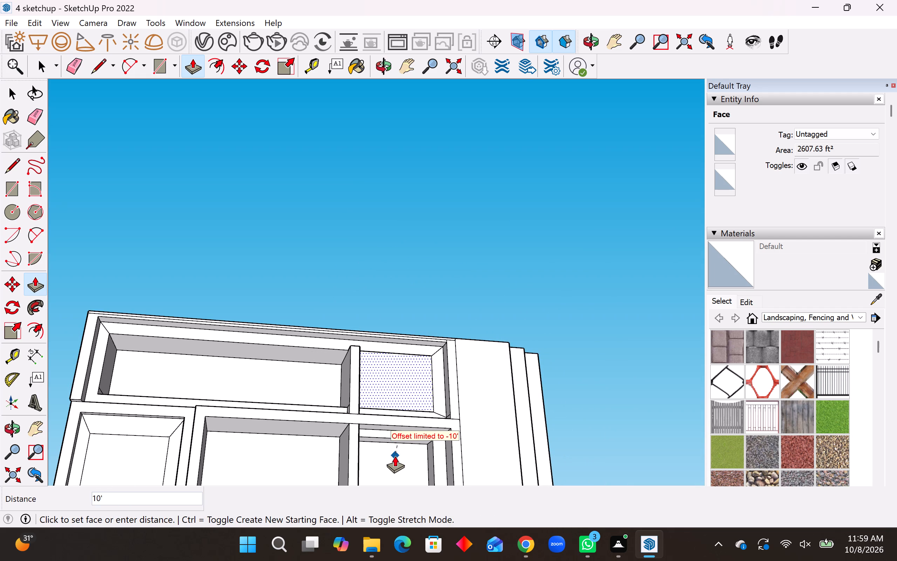
middle_drag(394, 468, 406, 395)
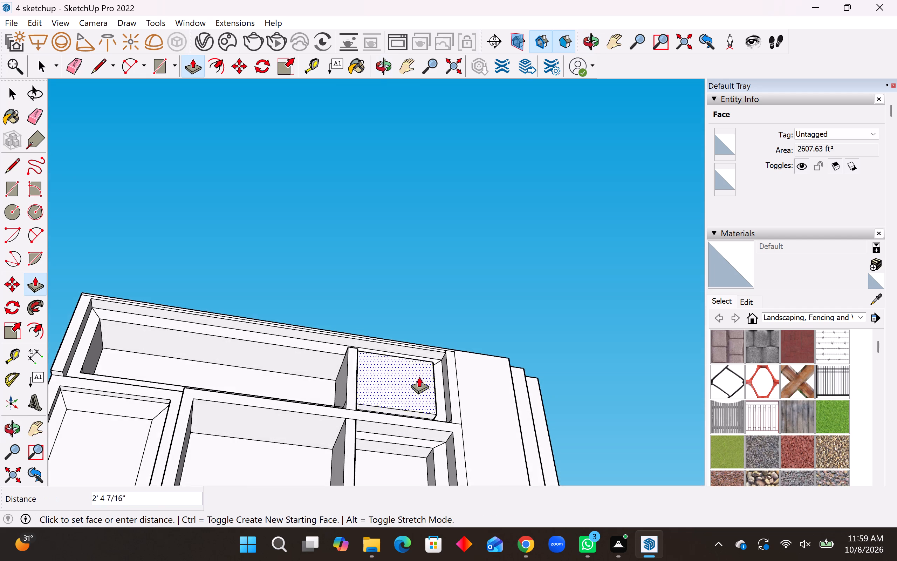
scroll(428, 353, down, 8)
middle_drag(416, 398, 396, 465)
scroll(427, 390, up, 5)
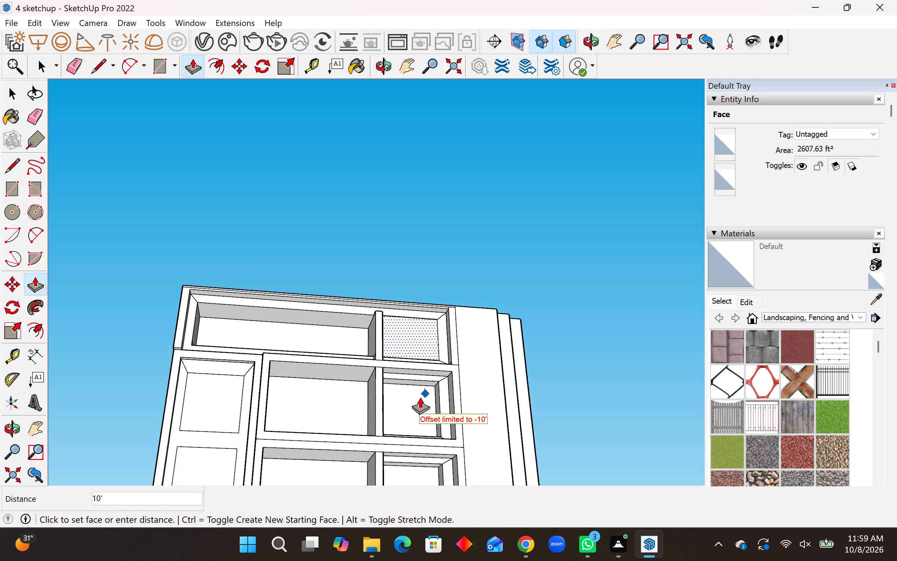
scroll(420, 397, up, 4)
click(409, 399)
middle_drag(409, 399, 395, 430)
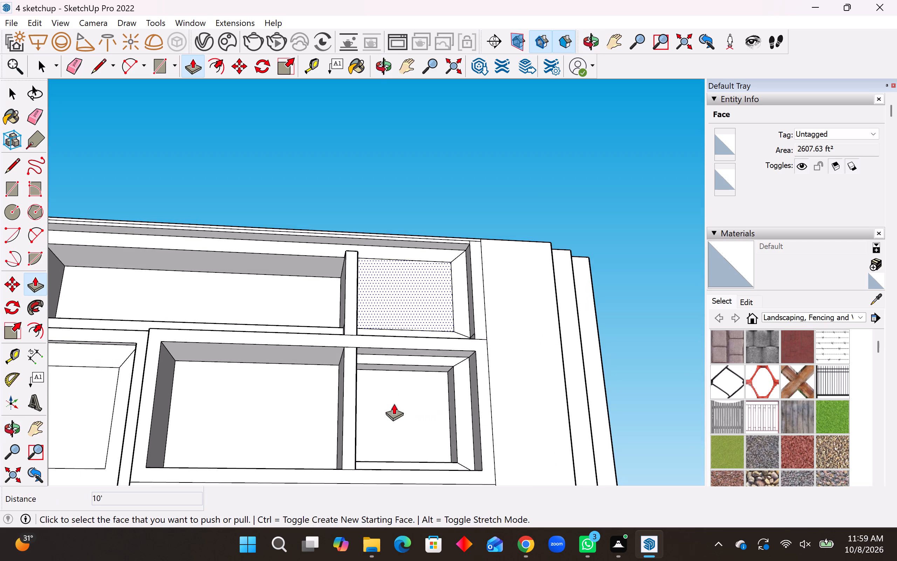
click(424, 282)
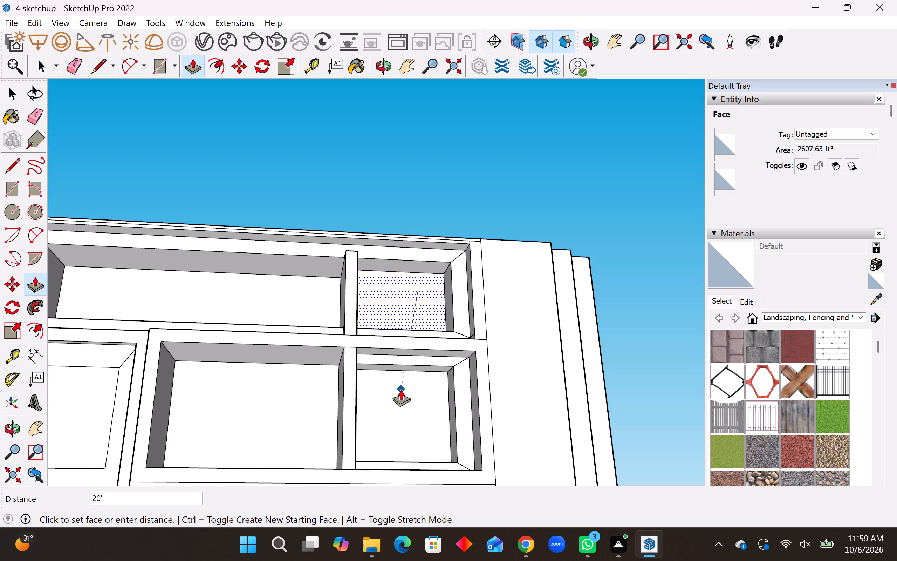
click(401, 389)
Examine the whole front of the wall unit and its recessed compartments.
scroll(422, 315, down, 5)
middle_drag(424, 312, 417, 440)
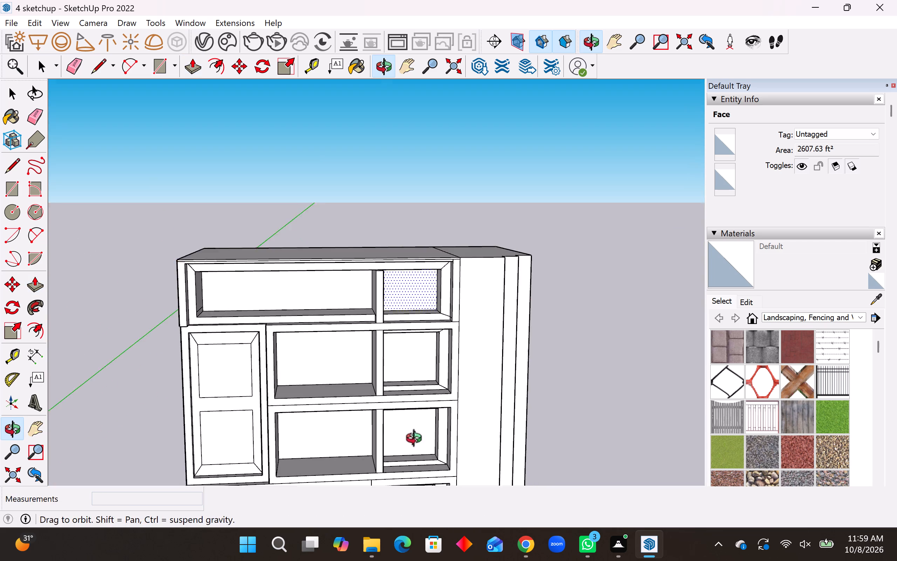
middle_drag(417, 440, 417, 440)
scroll(425, 424, down, 1)
scroll(490, 285, down, 5)
middle_drag(488, 344, 456, 318)
scroll(459, 282, down, 4)
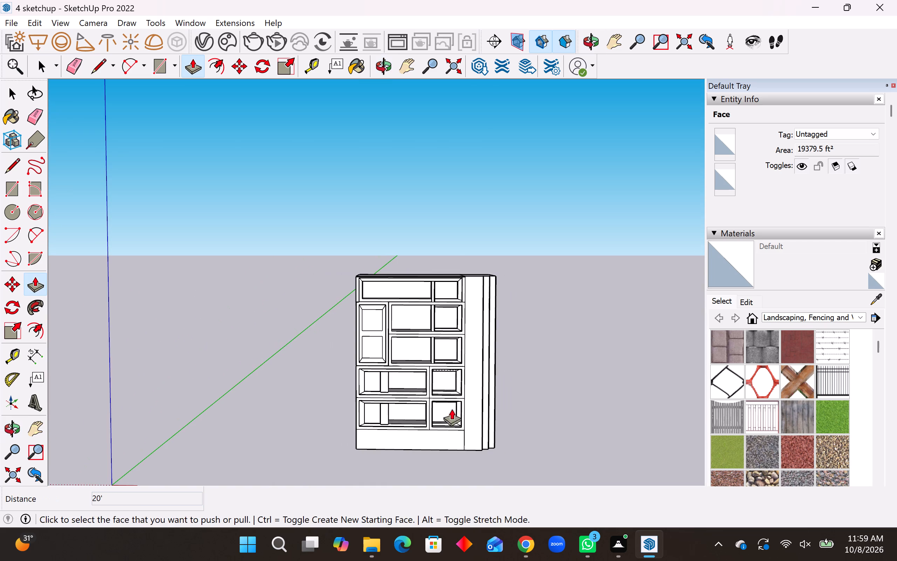
scroll(471, 437, up, 7)
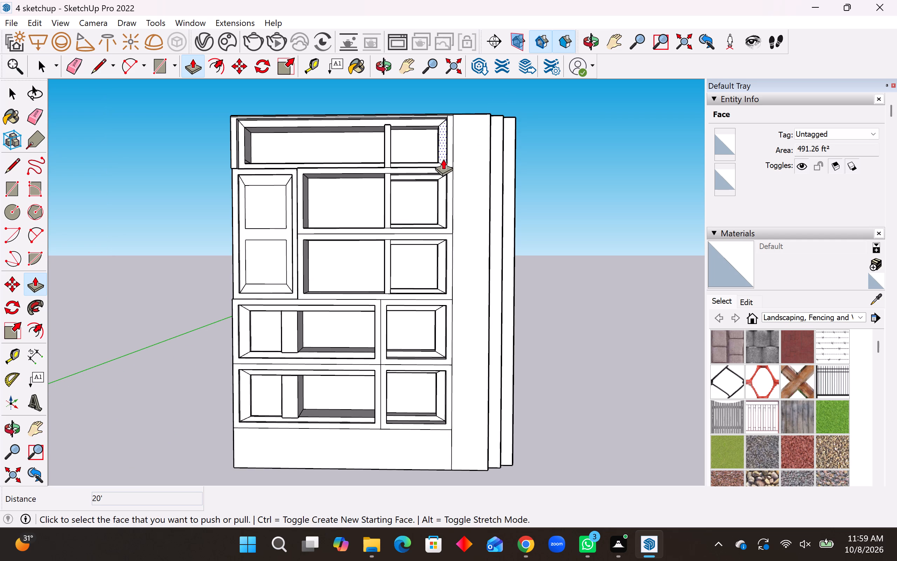
scroll(306, 159, down, 2)
scroll(100, 325, down, 1)
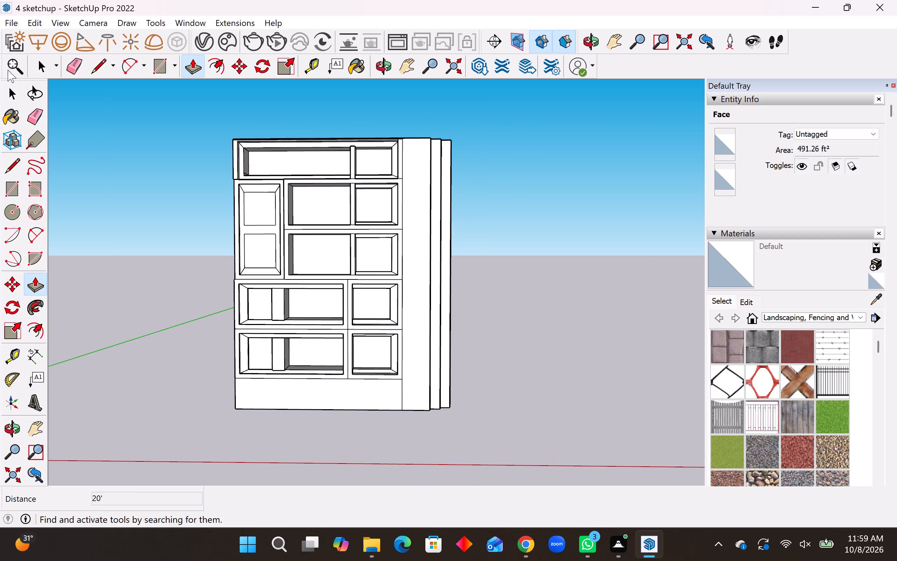
Draw two closely spaced 50' vertical lines across the blank base panel near its left end, outlining a leg.
click(7, 167)
middle_drag(194, 313, 288, 297)
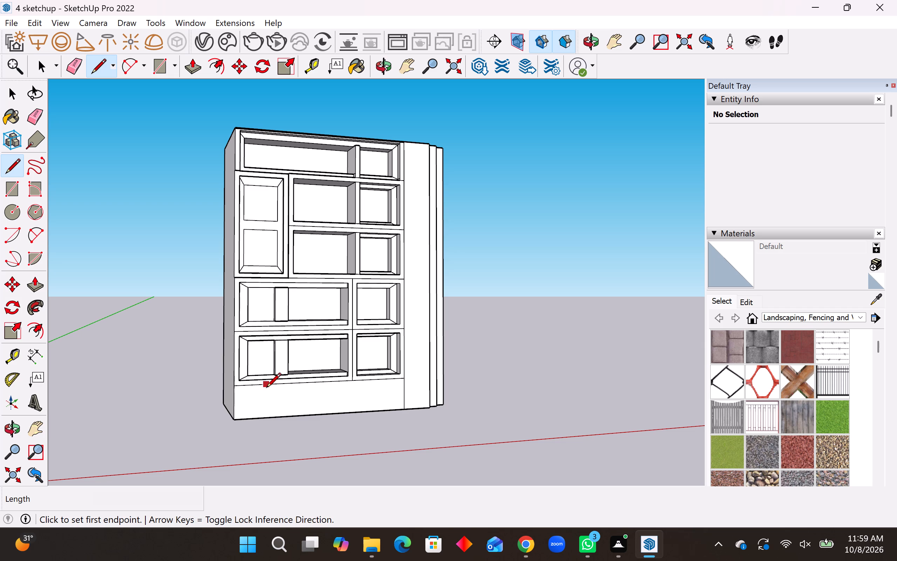
click(265, 388)
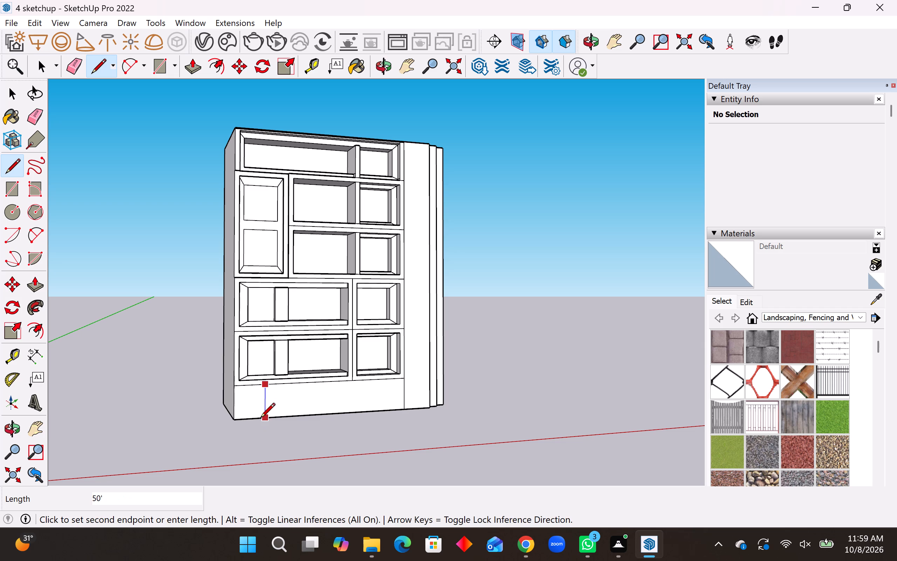
click(261, 418)
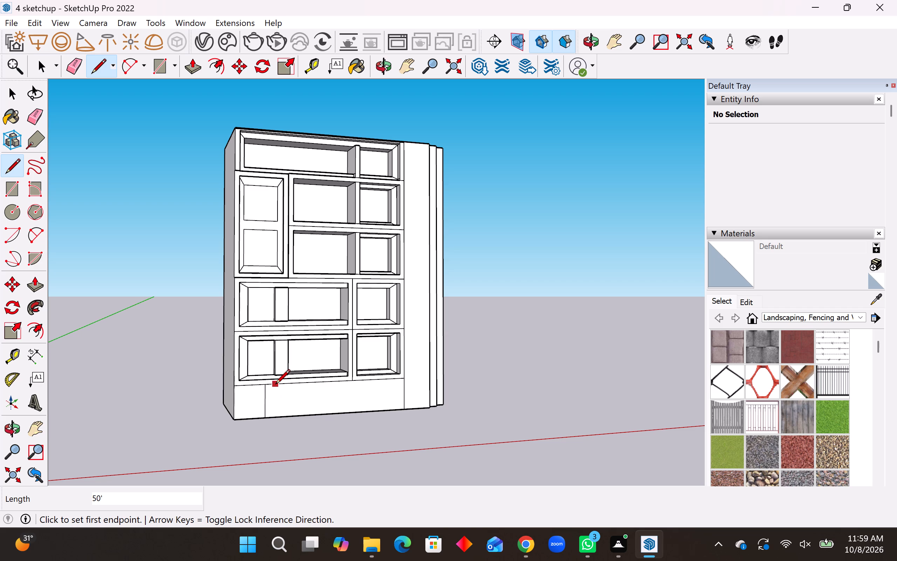
click(275, 385)
click(275, 414)
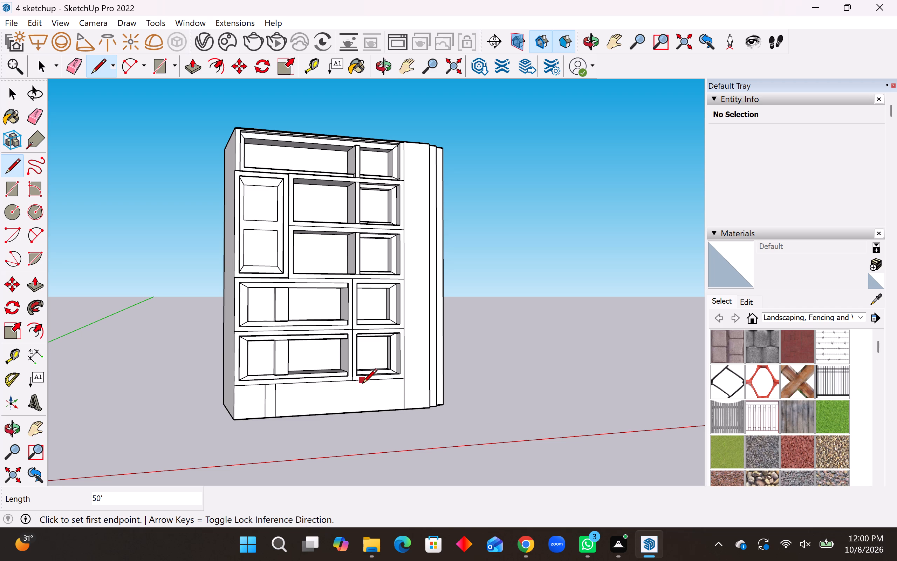
Draw two closely spaced 50' vertical lines across the base panel below the bottom right compartment, outlining a second leg.
scroll(361, 392, up, 4)
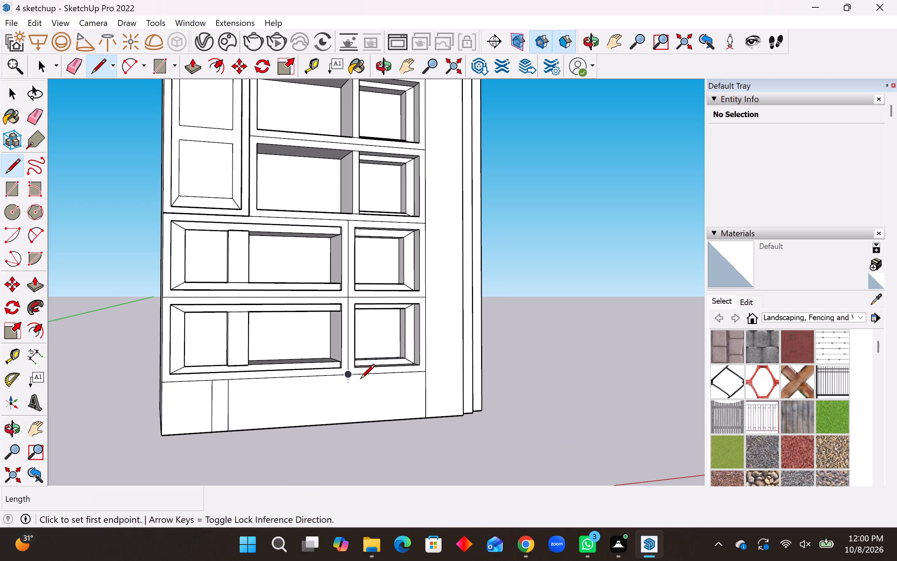
click(358, 375)
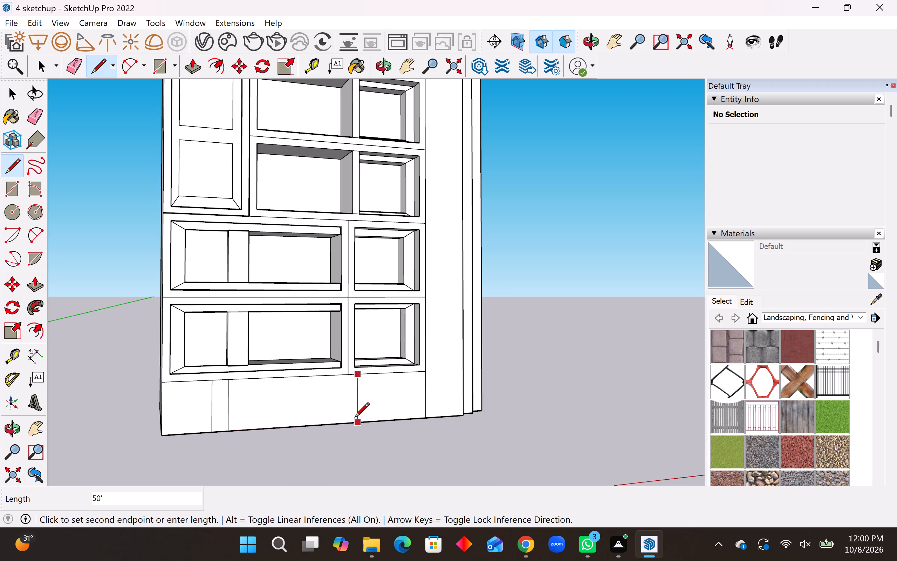
click(355, 422)
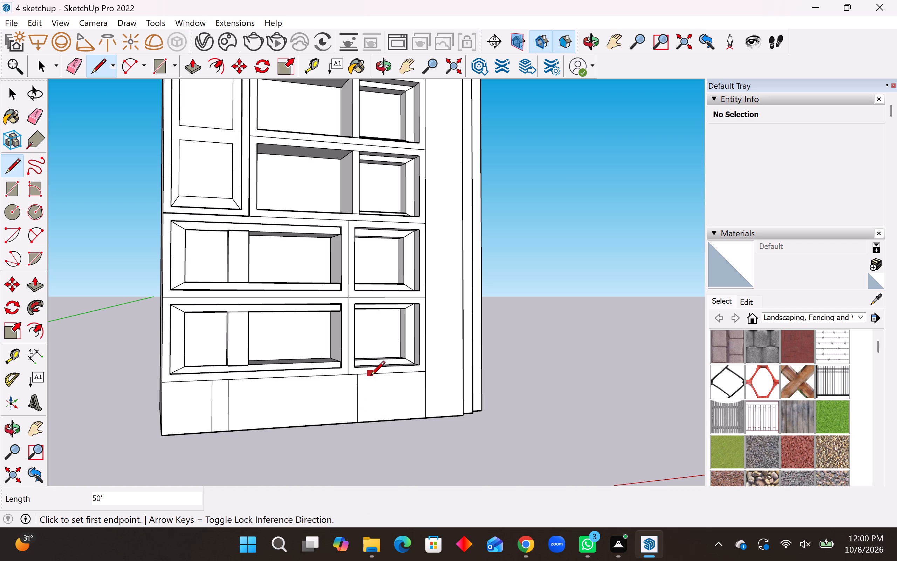
click(370, 377)
click(371, 419)
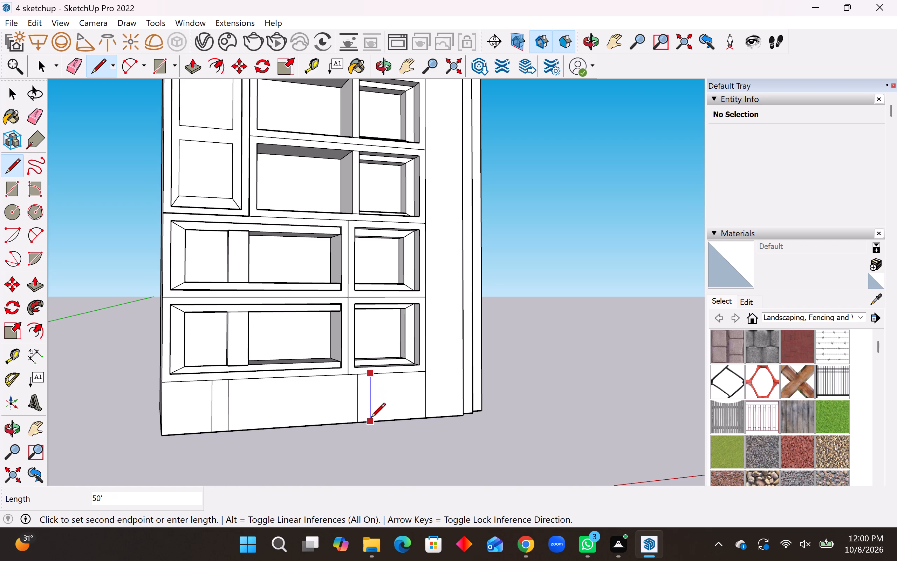
key(space)
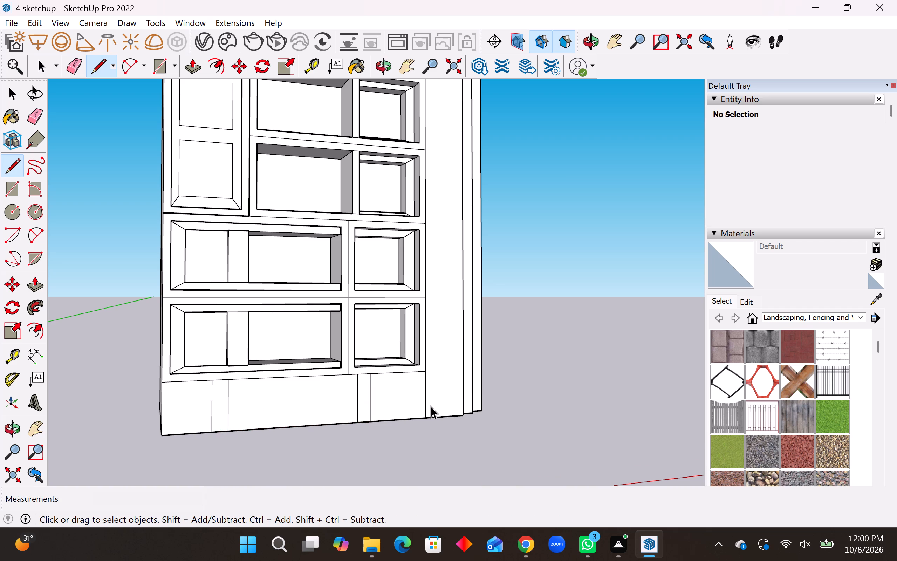
Draw a 150' line across the unit's left side face, from the base panel's top corner to the back edge.
scroll(431, 406, down, 4)
middle_drag(361, 339, 587, 345)
click(14, 169)
scroll(288, 434, up, 2)
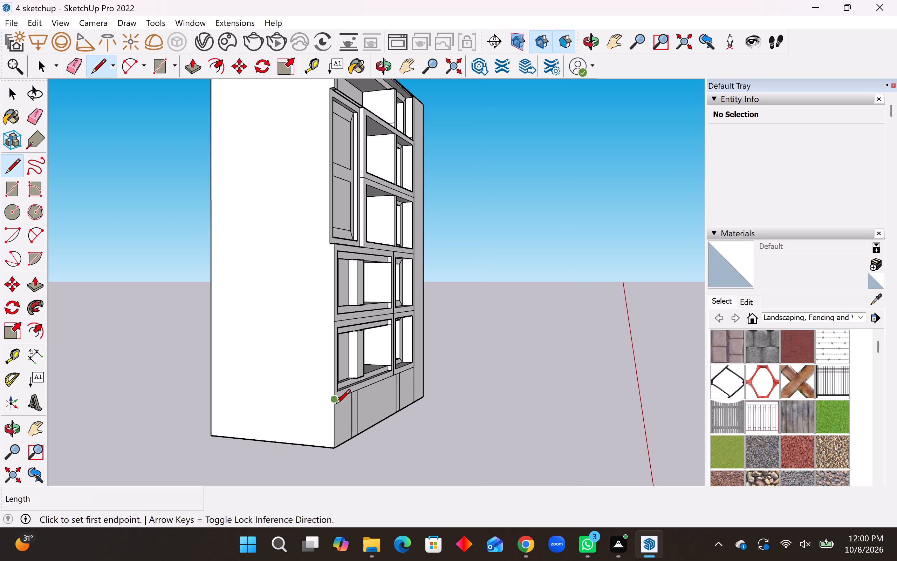
click(335, 401)
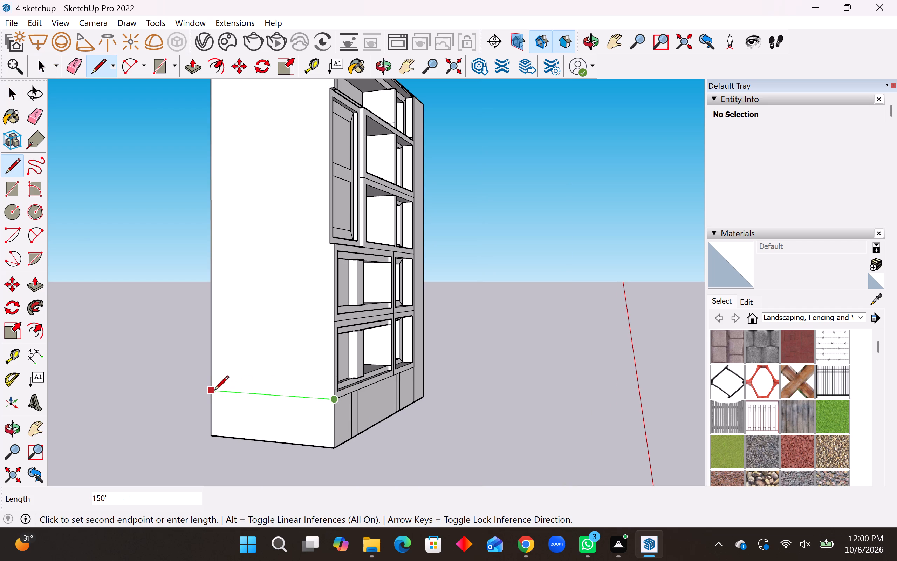
click(214, 391)
Continue the base line 270' across the back face, from the side line's end to the vertical dividing line.
middle_drag(426, 401, 7, 386)
middle_drag(506, 391, 22, 404)
middle_drag(517, 370, 300, 386)
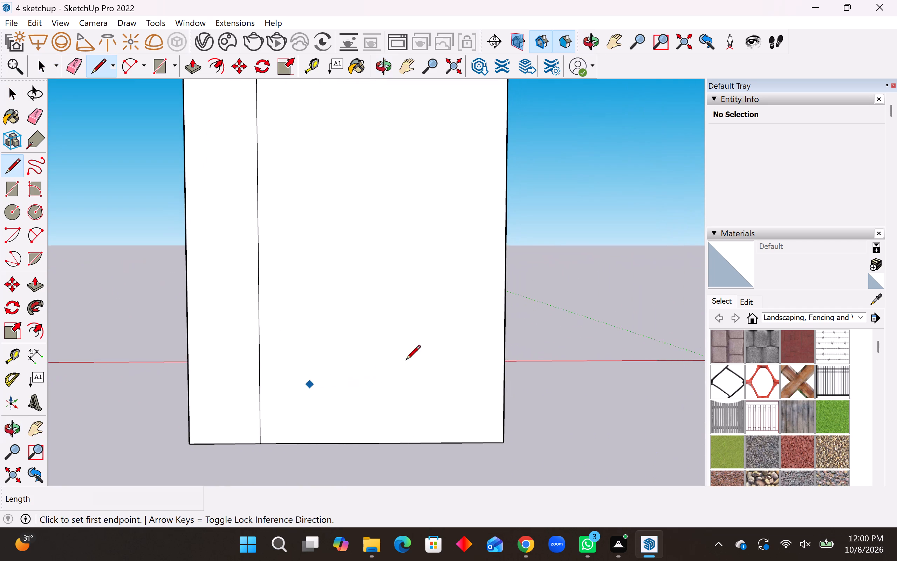
scroll(497, 339, down, 5)
middle_drag(502, 374, 265, 375)
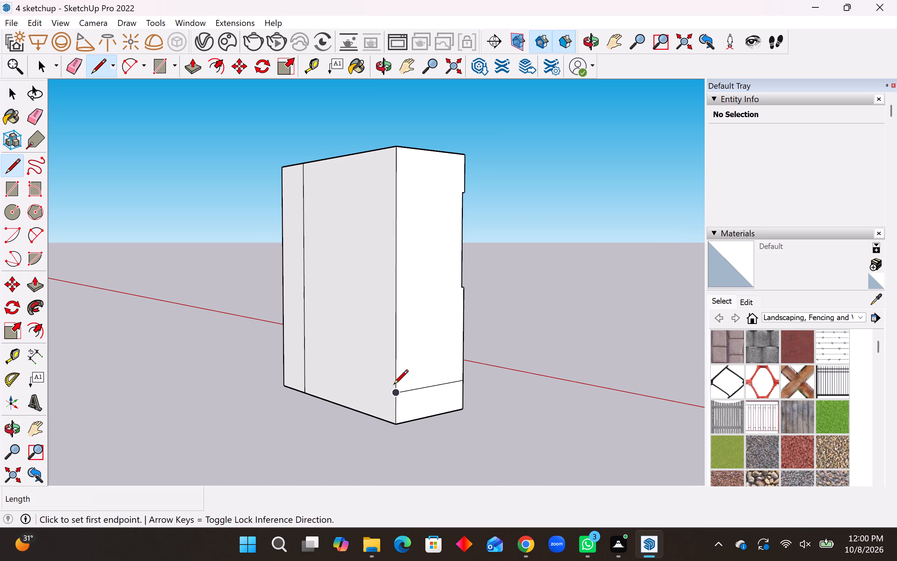
click(395, 396)
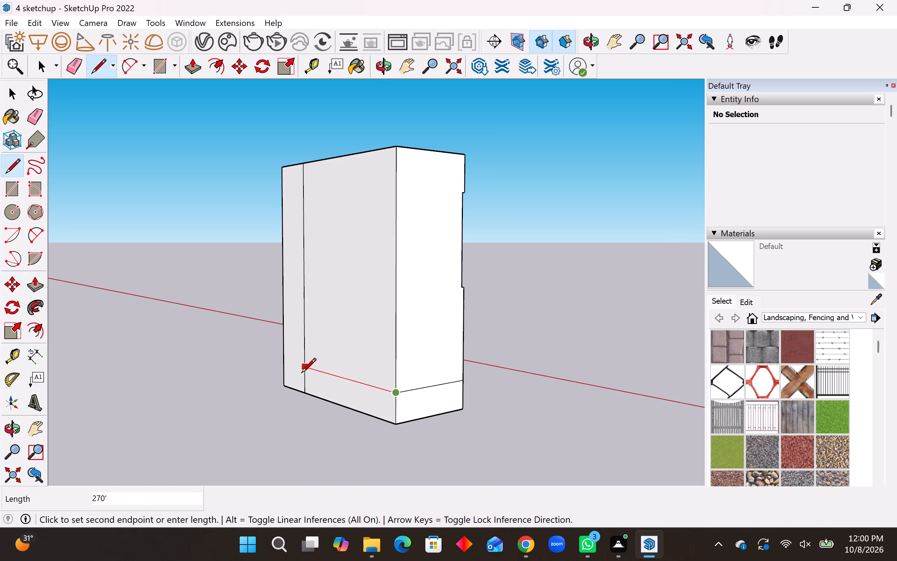
click(302, 371)
middle_drag(537, 383, 54, 372)
middle_drag(358, 363, 331, 369)
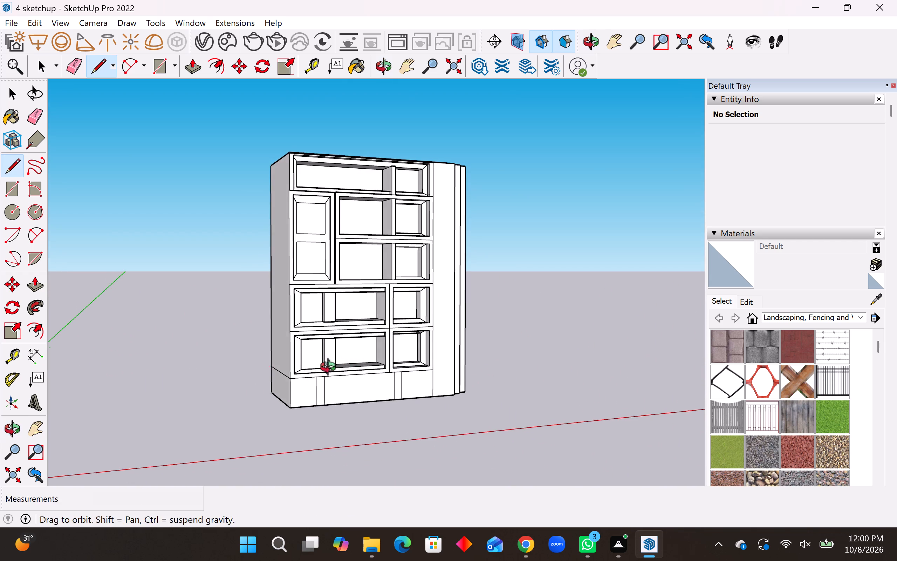
middle_drag(331, 369, 301, 381)
key(space)
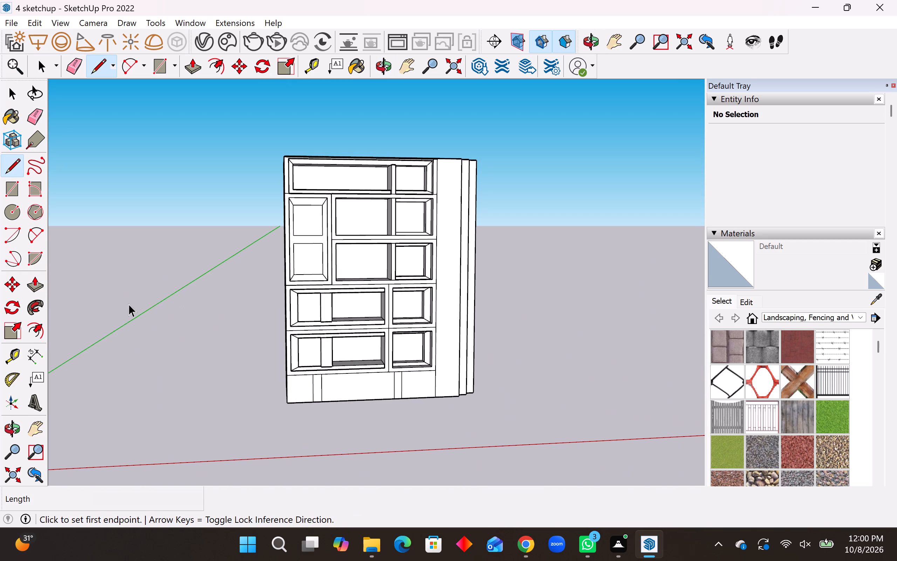
Push the base's end section outside the left leg 150' through the unit's full depth.
click(35, 282)
scroll(529, 365, down, 4)
middle_drag(376, 376, 510, 367)
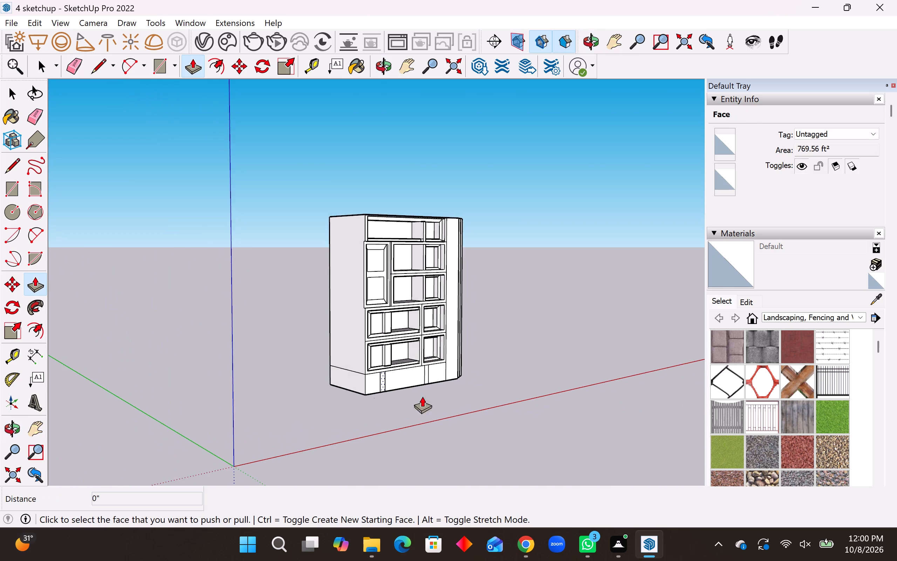
click(368, 382)
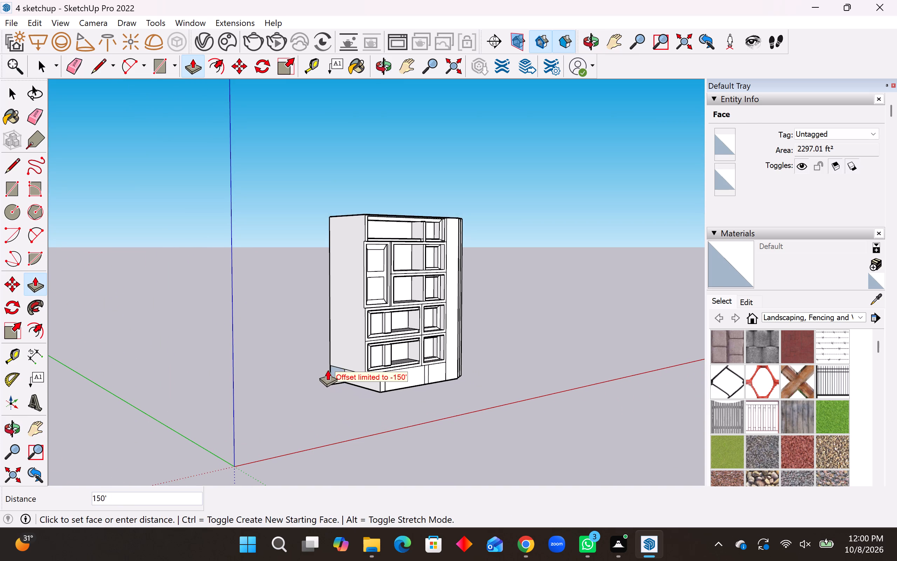
click(319, 368)
Push the base panel section between the two legs 150' through the unit's full depth.
middle_drag(397, 374, 309, 370)
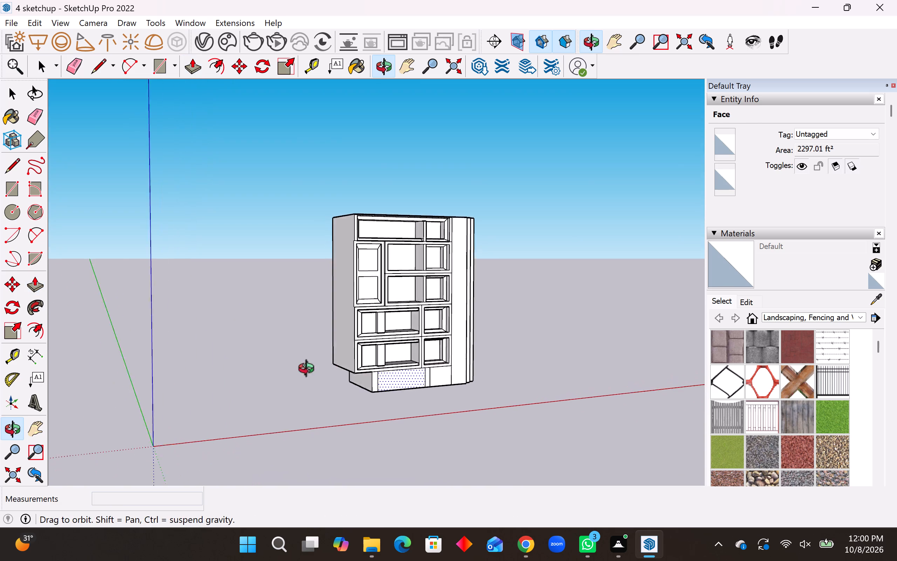
middle_drag(309, 370, 263, 377)
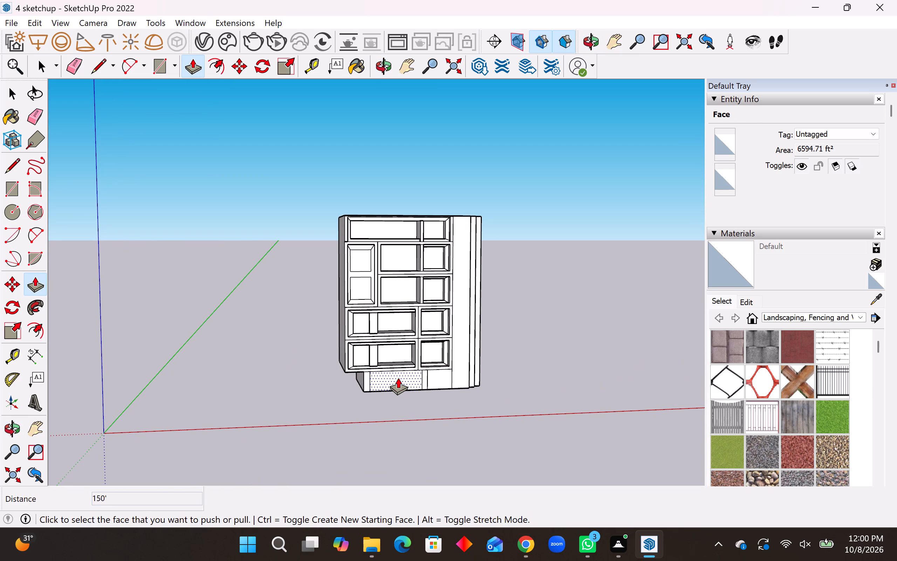
click(398, 378)
middle_drag(386, 366, 341, 331)
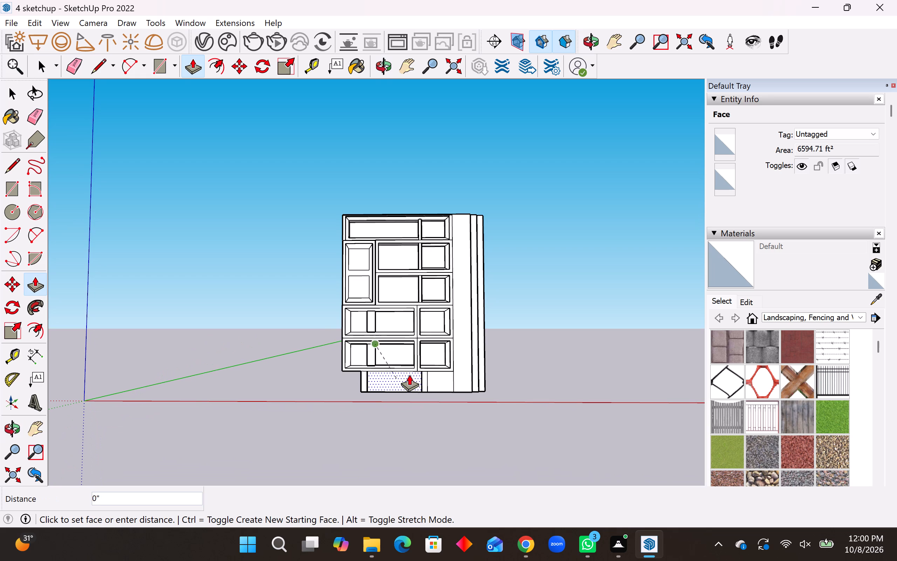
scroll(396, 377, up, 13)
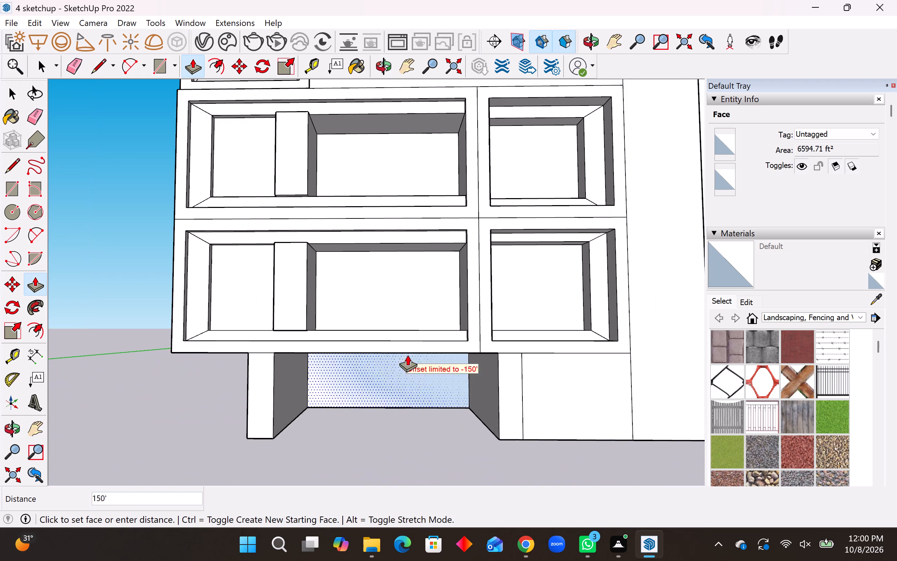
click(402, 383)
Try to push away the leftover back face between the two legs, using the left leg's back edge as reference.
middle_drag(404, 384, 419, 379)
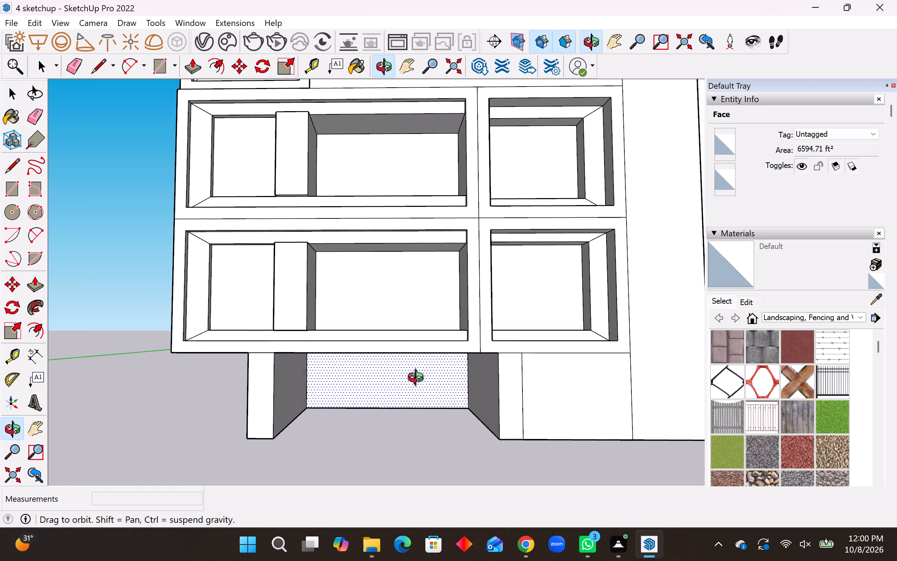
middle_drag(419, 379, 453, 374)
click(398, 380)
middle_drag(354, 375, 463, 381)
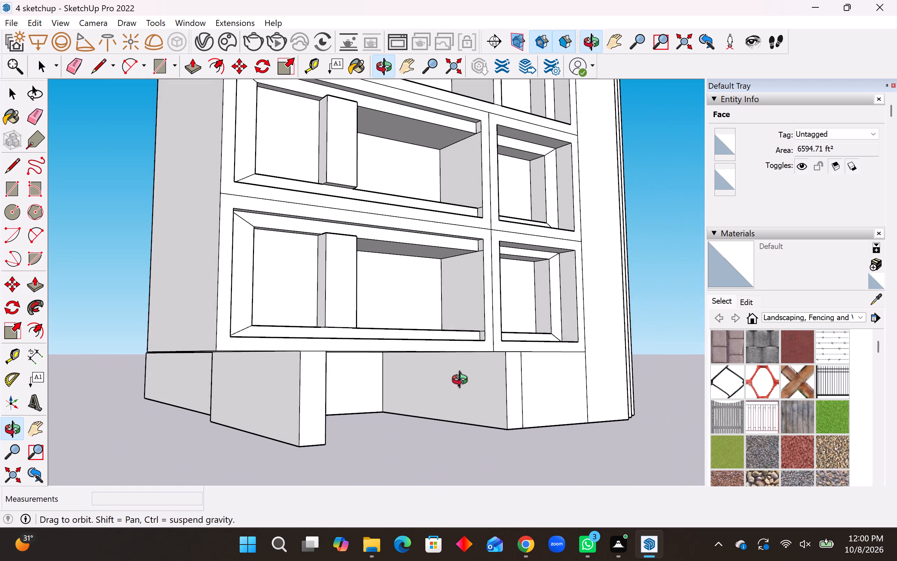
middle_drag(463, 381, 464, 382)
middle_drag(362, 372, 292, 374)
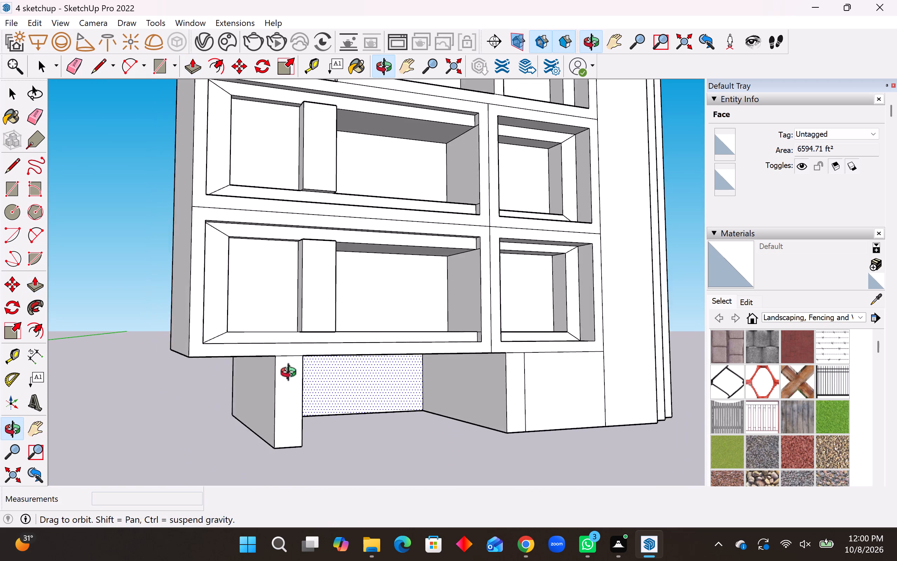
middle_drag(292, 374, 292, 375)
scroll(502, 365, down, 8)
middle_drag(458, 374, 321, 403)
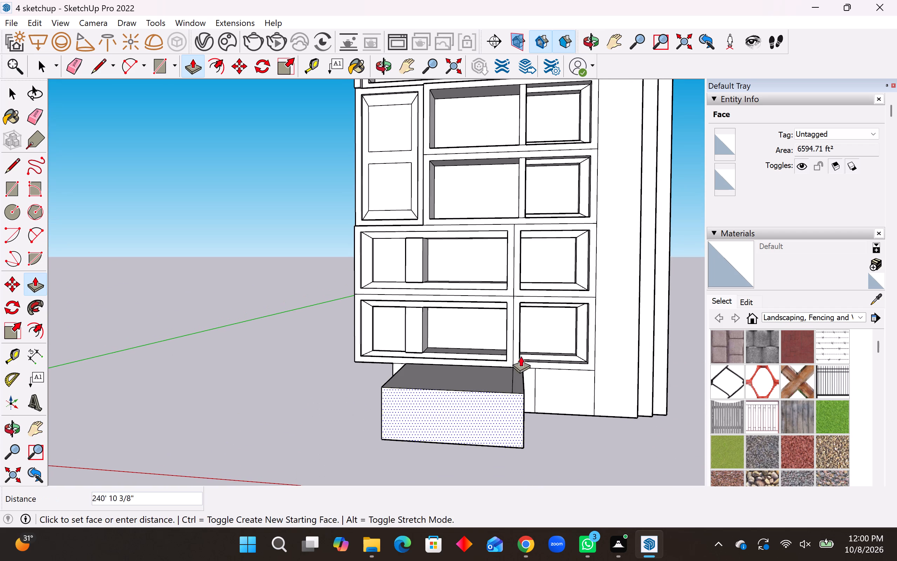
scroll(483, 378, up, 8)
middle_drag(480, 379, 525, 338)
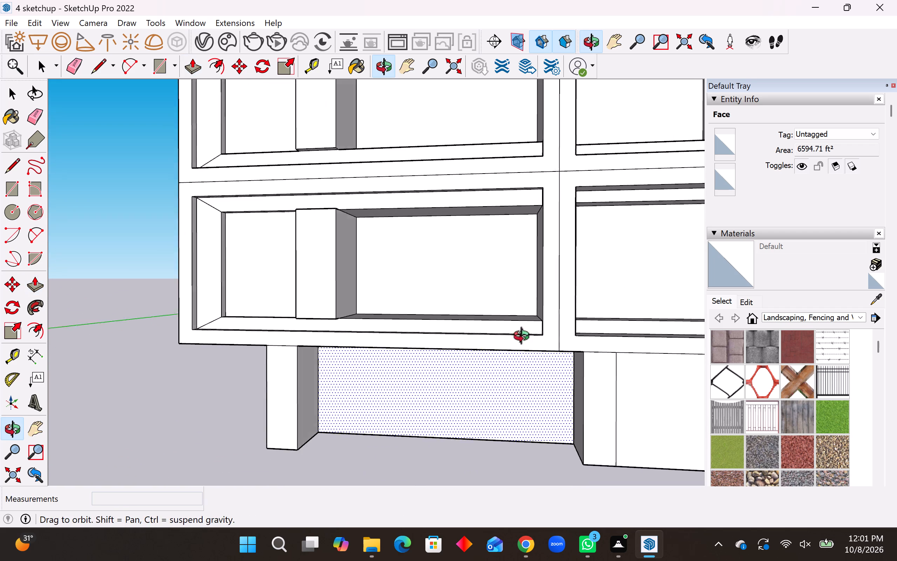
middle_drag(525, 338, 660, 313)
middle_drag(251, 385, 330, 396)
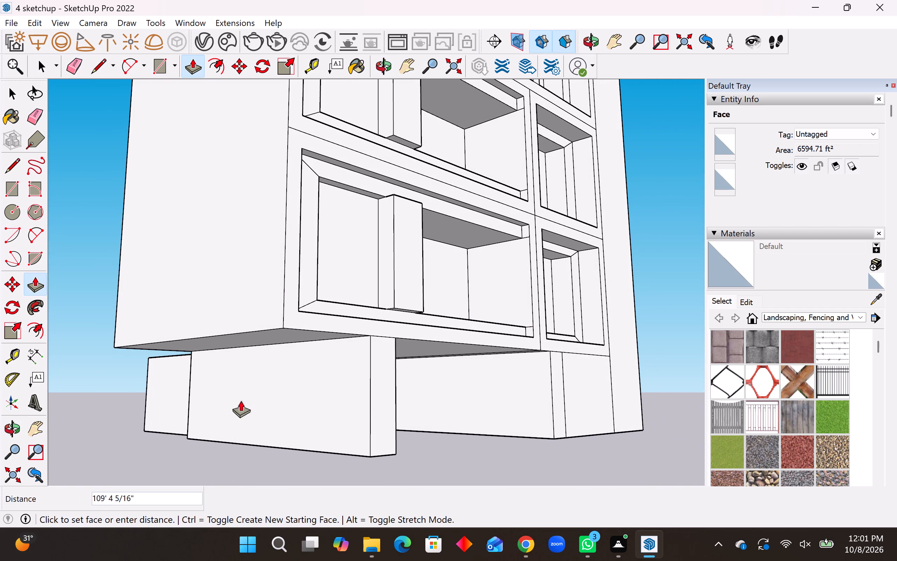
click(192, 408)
Push the base section between the second leg and the right-hand end section 150' through the full depth.
middle_drag(401, 424, 141, 405)
scroll(342, 396, down, 5)
middle_drag(382, 403, 438, 457)
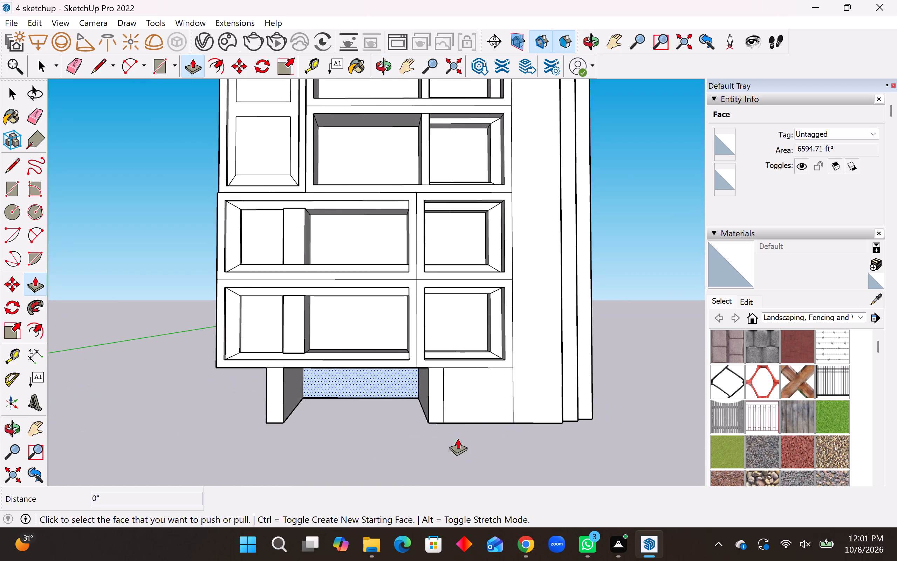
click(471, 410)
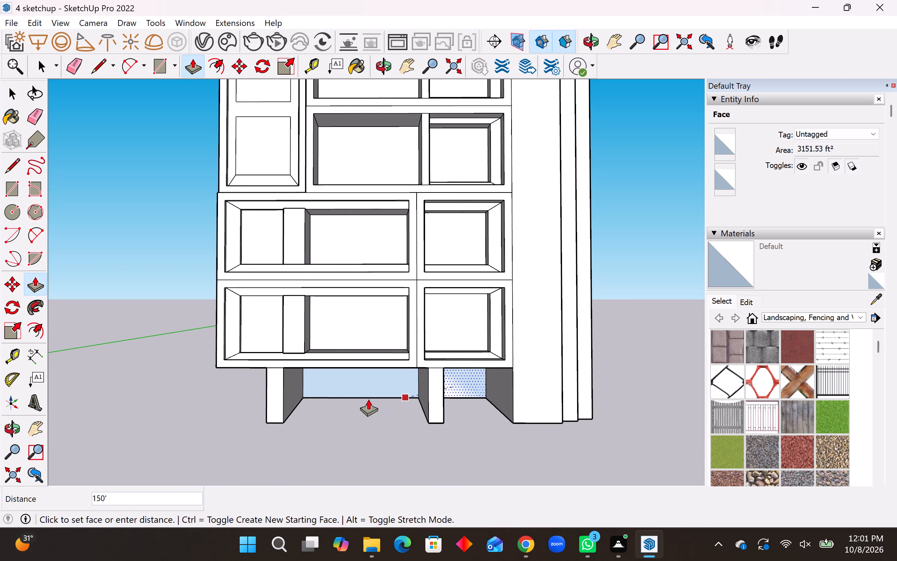
click(324, 397)
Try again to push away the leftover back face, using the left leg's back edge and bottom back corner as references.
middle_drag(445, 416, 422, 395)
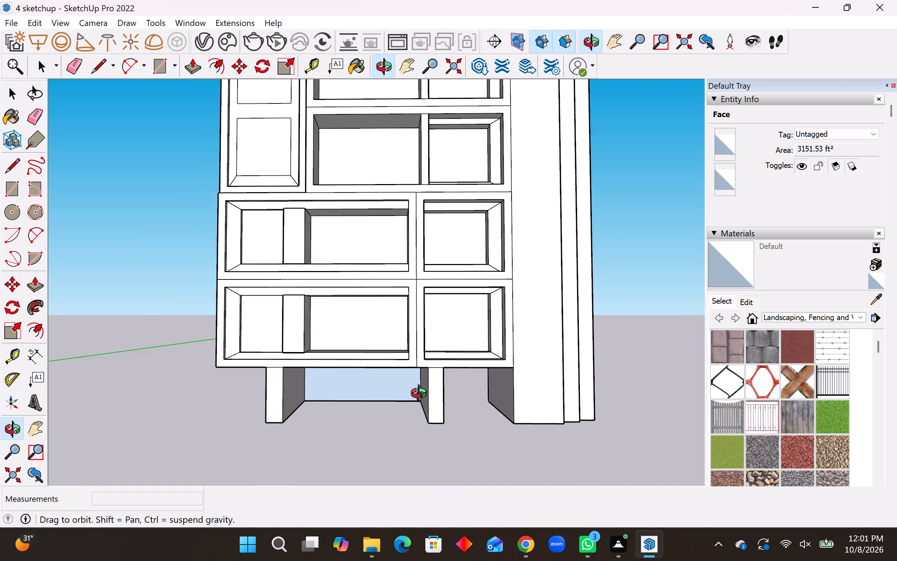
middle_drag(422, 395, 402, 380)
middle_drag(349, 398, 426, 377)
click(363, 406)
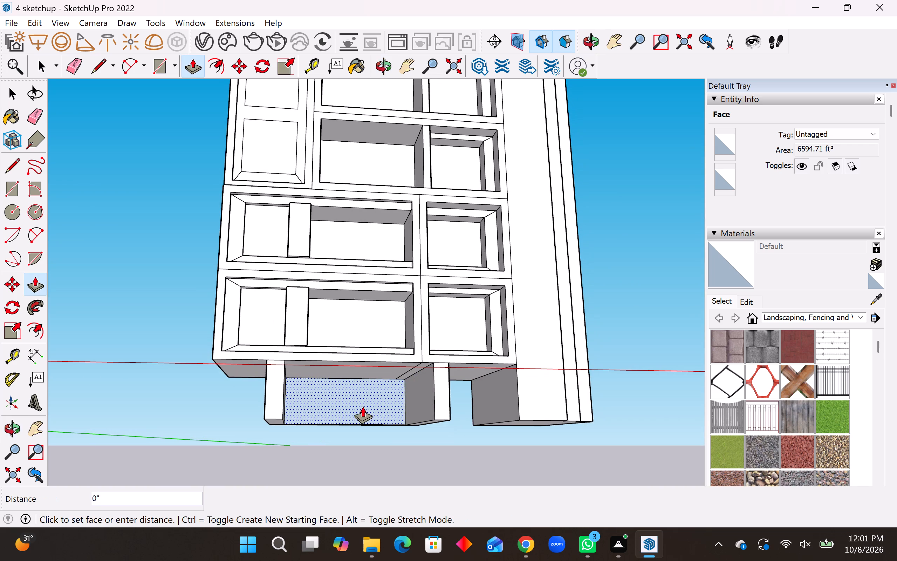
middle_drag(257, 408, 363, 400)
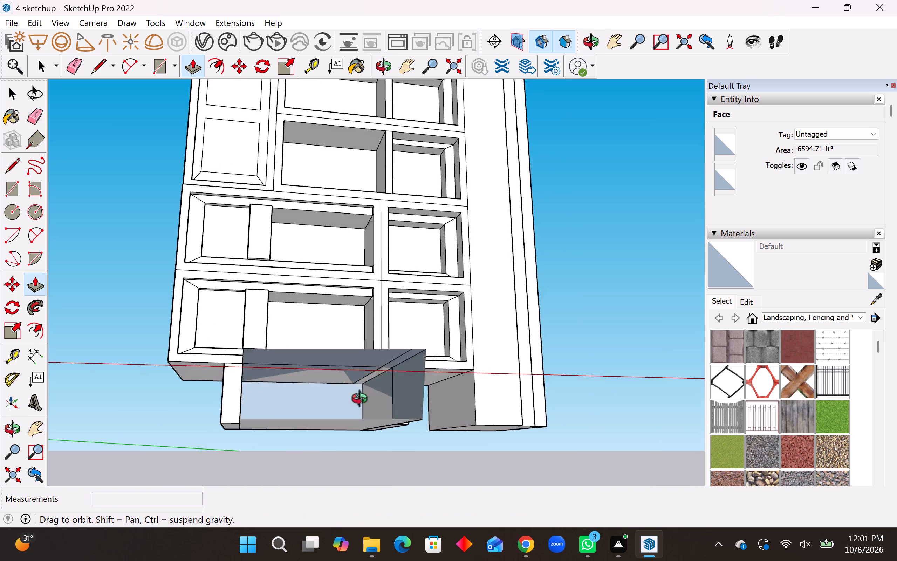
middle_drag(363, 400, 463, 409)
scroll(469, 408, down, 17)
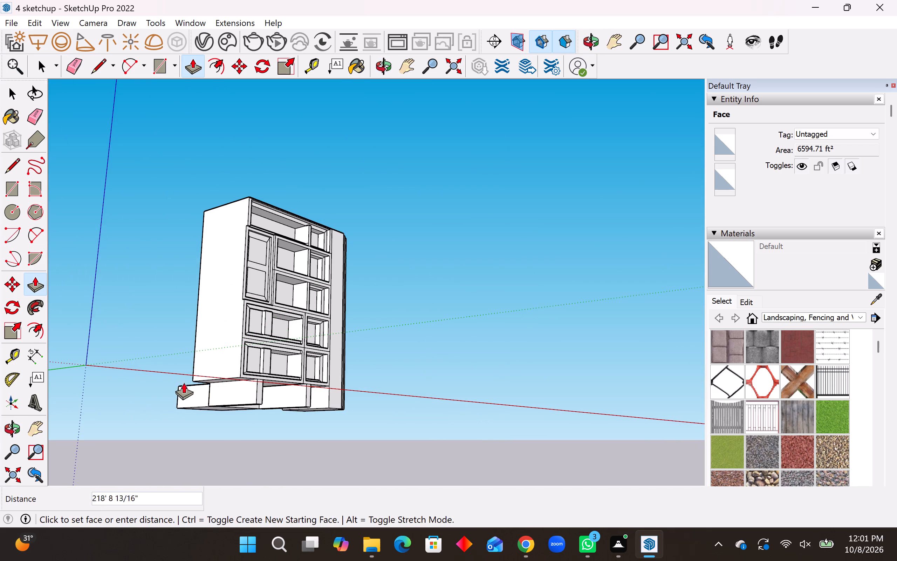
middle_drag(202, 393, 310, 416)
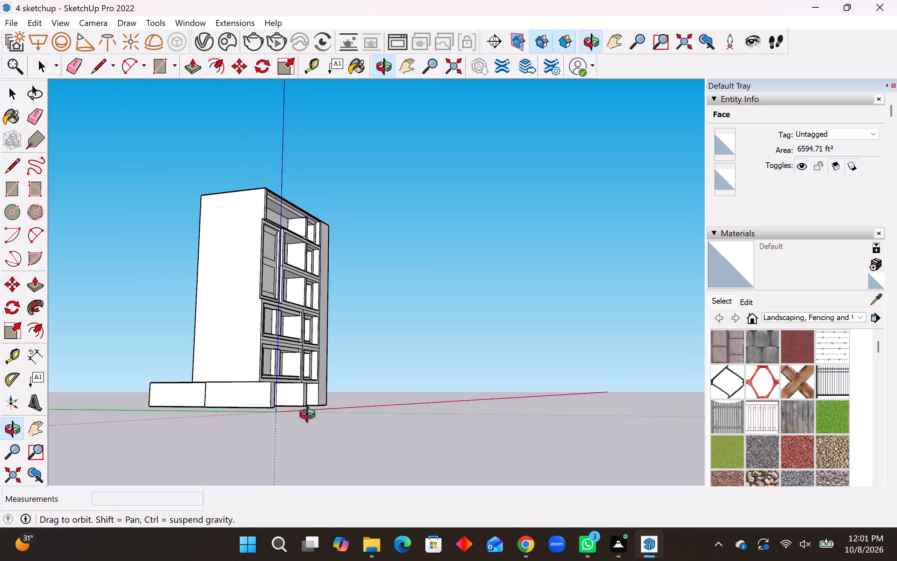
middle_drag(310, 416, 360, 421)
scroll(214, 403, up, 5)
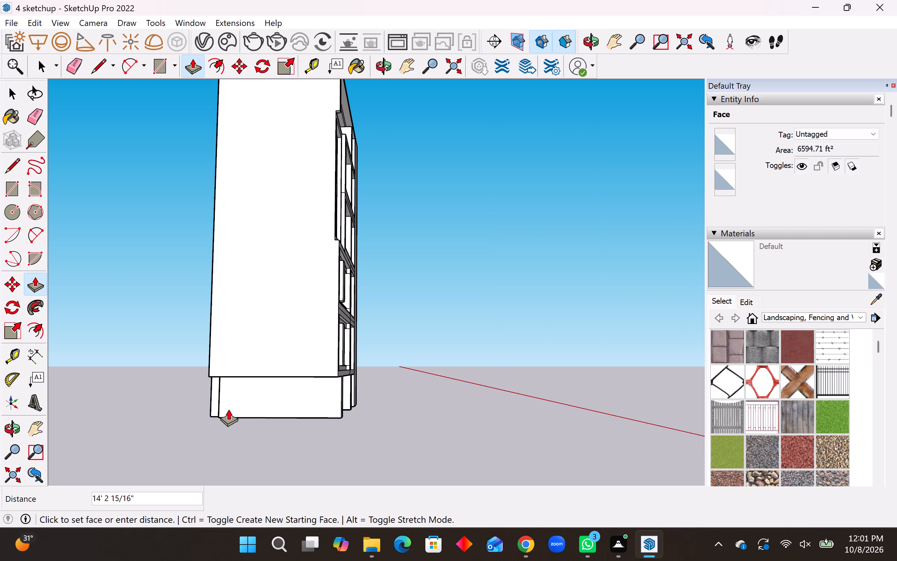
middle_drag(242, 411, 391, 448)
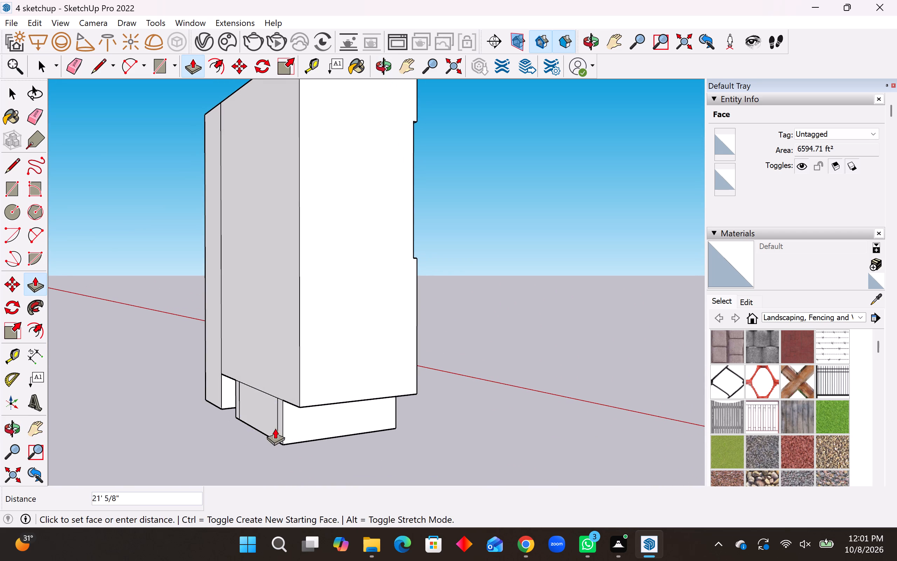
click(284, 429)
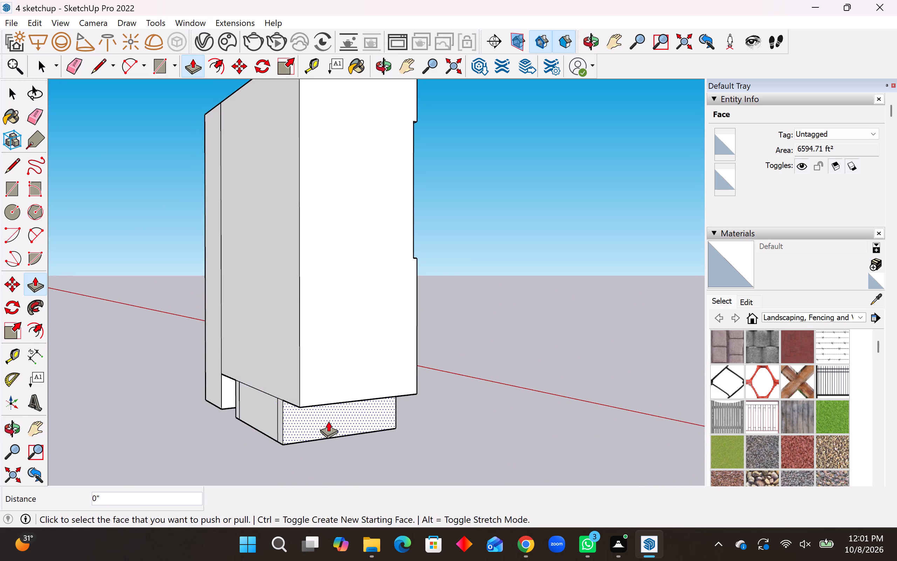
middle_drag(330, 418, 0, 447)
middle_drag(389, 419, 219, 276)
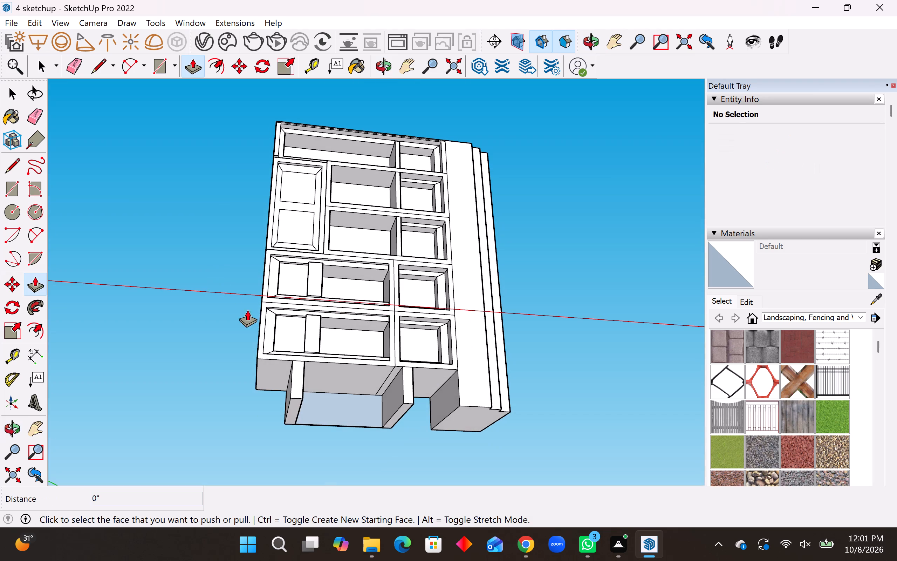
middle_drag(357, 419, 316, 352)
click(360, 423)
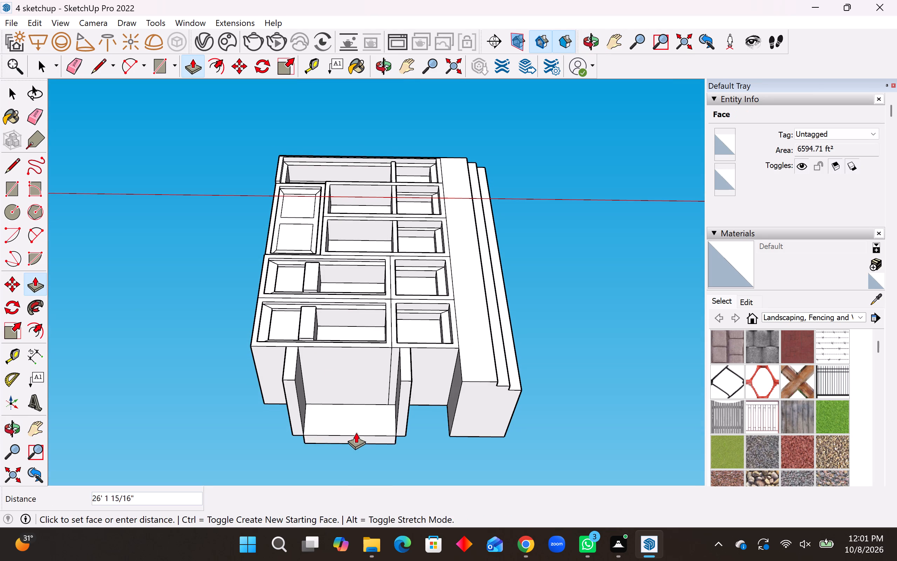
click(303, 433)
Delete the leftover back face between the two legs and erase its remaining bottom edge.
middle_drag(351, 427, 386, 406)
scroll(338, 424, up, 4)
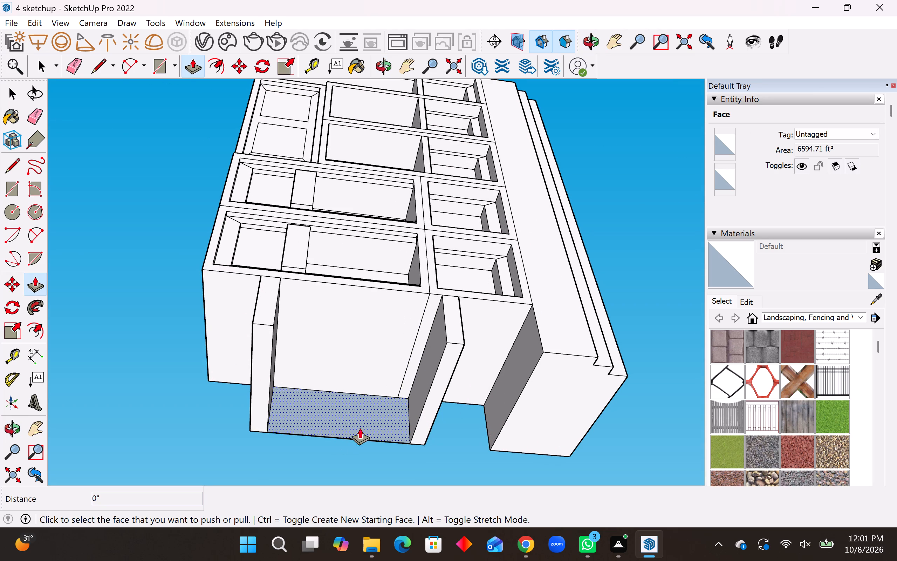
key(space)
click(366, 411)
key(Delete)
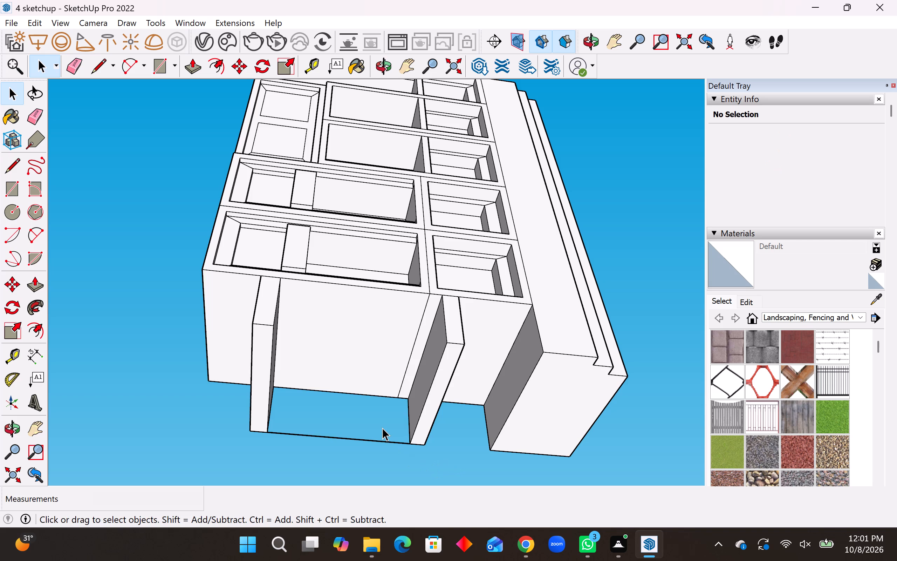
middle_drag(365, 436, 347, 545)
drag(31, 114, 34, 114)
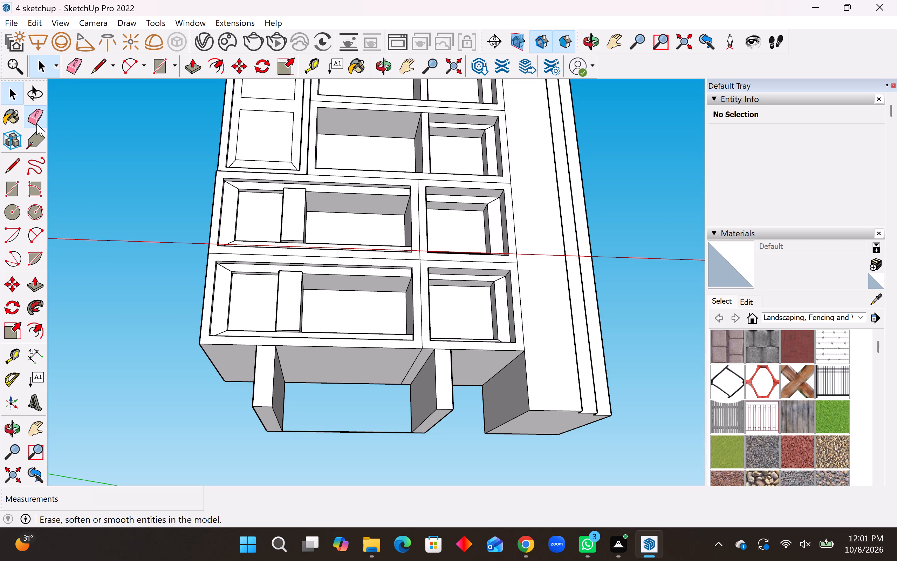
drag(350, 424, 350, 440)
Examine the opened base and the two legs from the front and below.
middle_drag(384, 423, 400, 560)
scroll(383, 445, down, 5)
middle_drag(401, 453, 384, 349)
scroll(426, 431, up, 2)
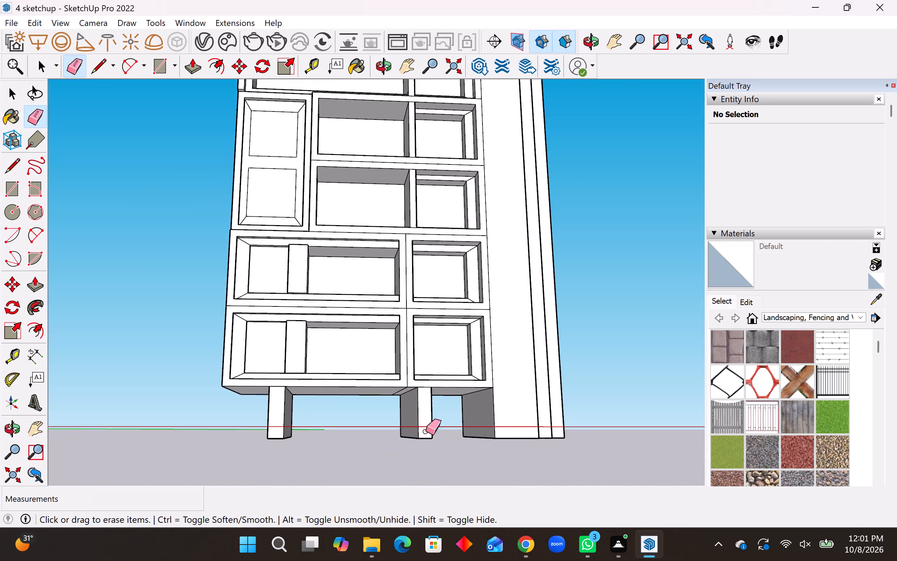
scroll(426, 431, up, 6)
scroll(366, 369, down, 5)
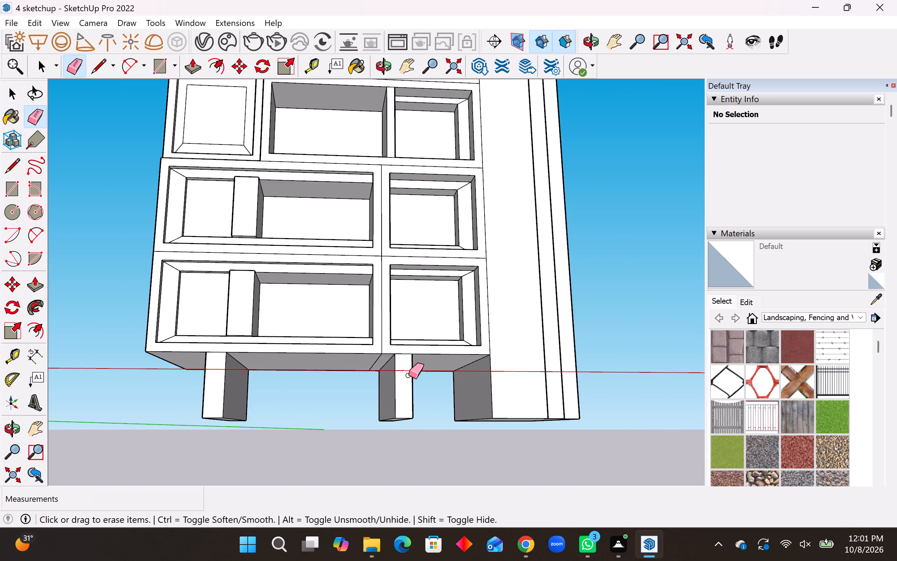
scroll(409, 375, down, 2)
Draw two 50' vertical lines across the left leg's outer side face, one near its back edge and one near its front.
middle_drag(411, 383, 809, 401)
middle_drag(280, 362, 296, 344)
middle_drag(300, 342, 320, 334)
click(13, 161)
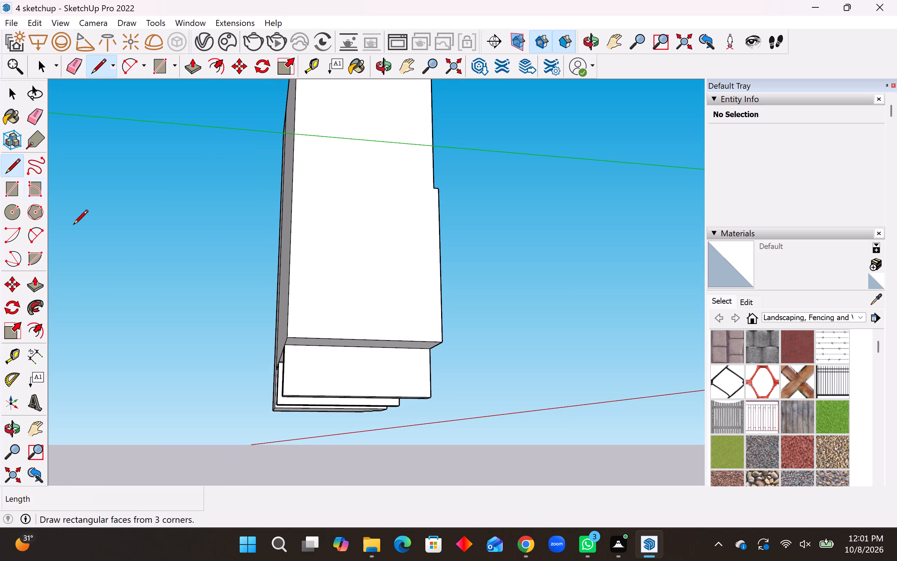
click(309, 348)
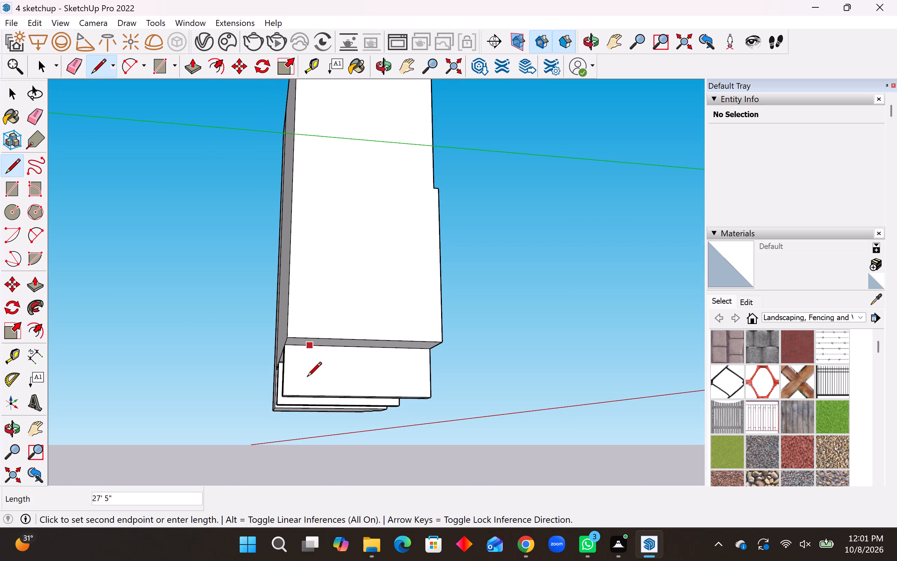
click(307, 394)
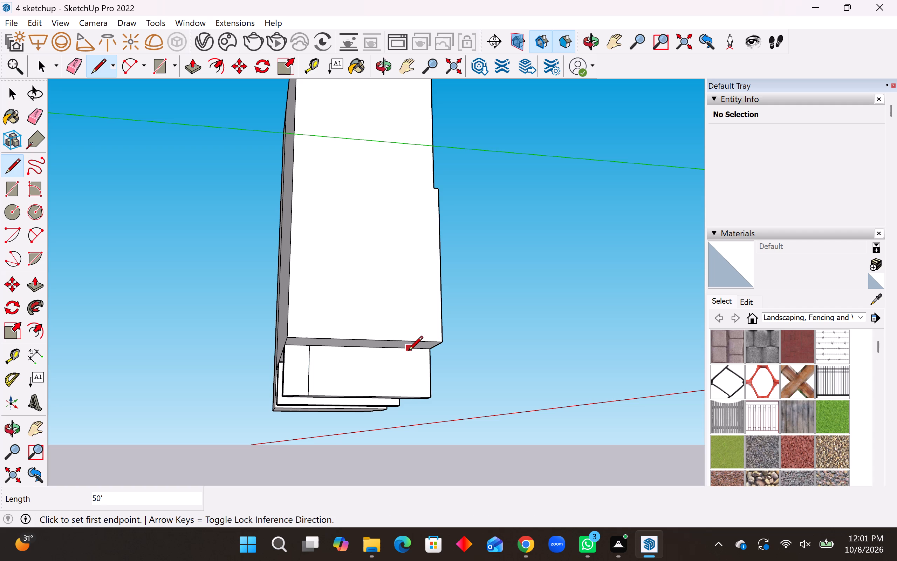
click(408, 352)
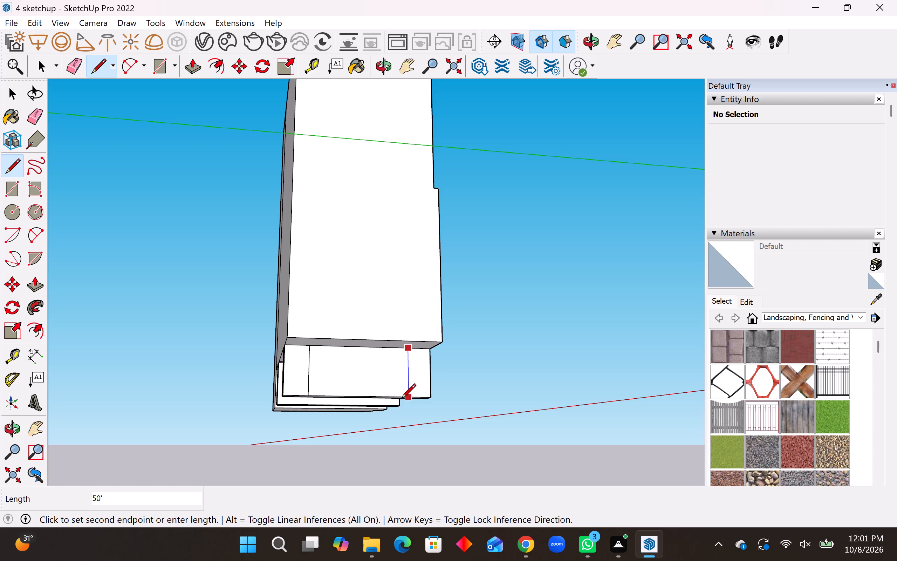
click(401, 399)
Draw a short line across the right leg's underside near its back and a 50' vertical line up its outer side face.
middle_drag(307, 395, 530, 339)
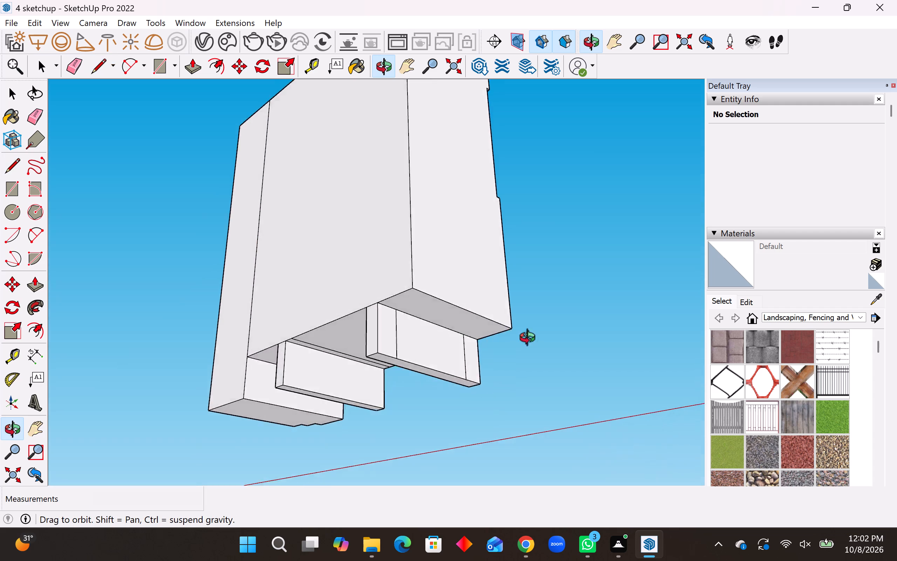
middle_drag(530, 339, 267, 277)
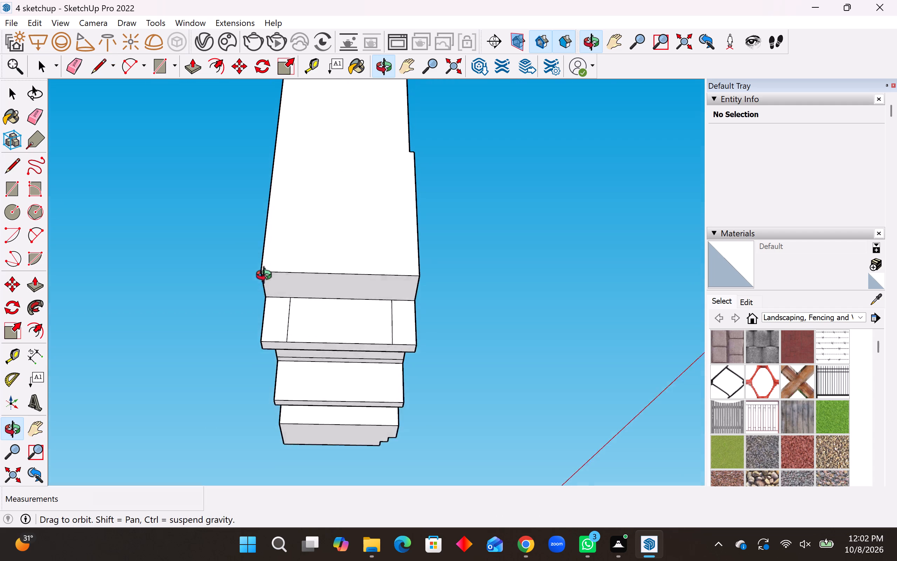
middle_drag(267, 277, 267, 226)
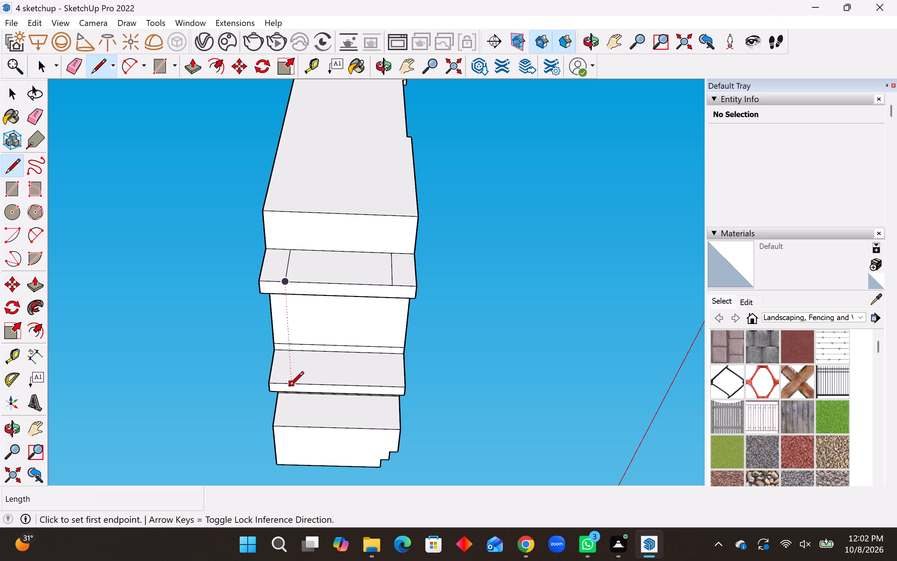
click(289, 387)
click(287, 395)
middle_drag(305, 358, 309, 350)
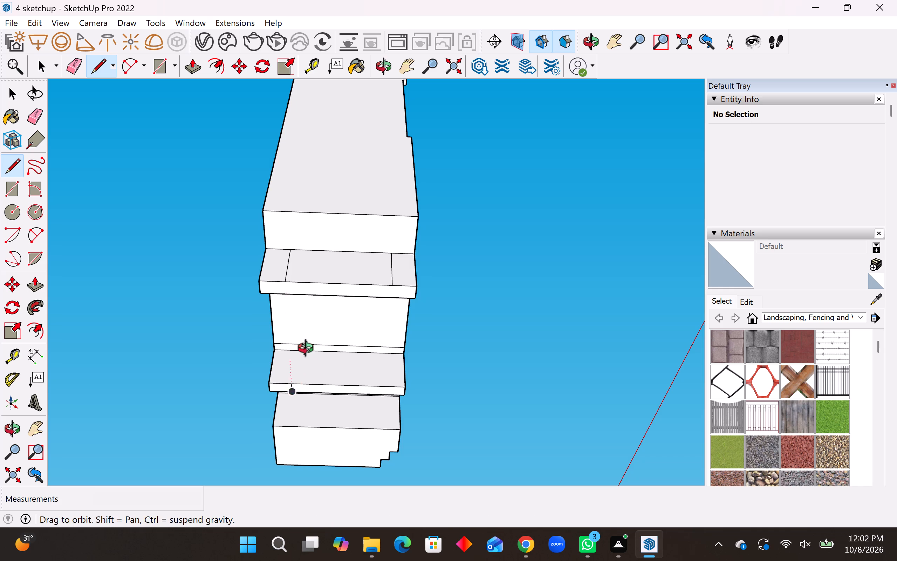
middle_drag(309, 350, 859, 388)
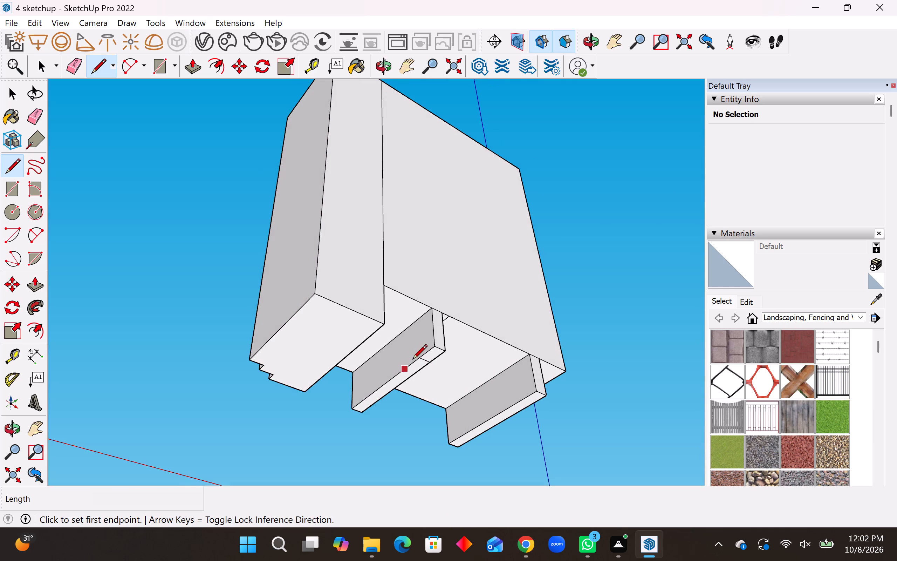
drag(419, 357, 418, 352)
click(416, 321)
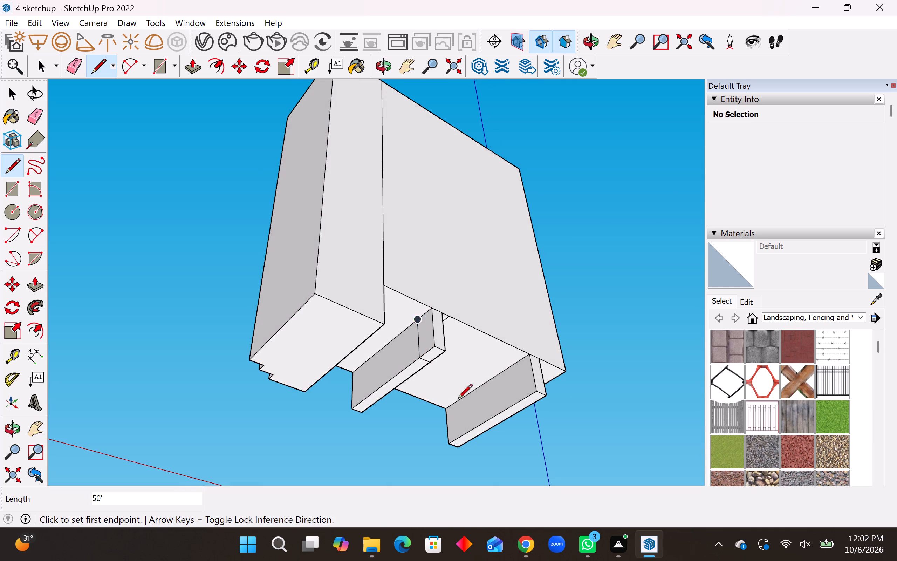
Draw a line about 15' 4 11/16" across the left leg's underside near its front and a 50' vertical line near the front of the right leg's outer face.
middle_drag(525, 422, 166, 349)
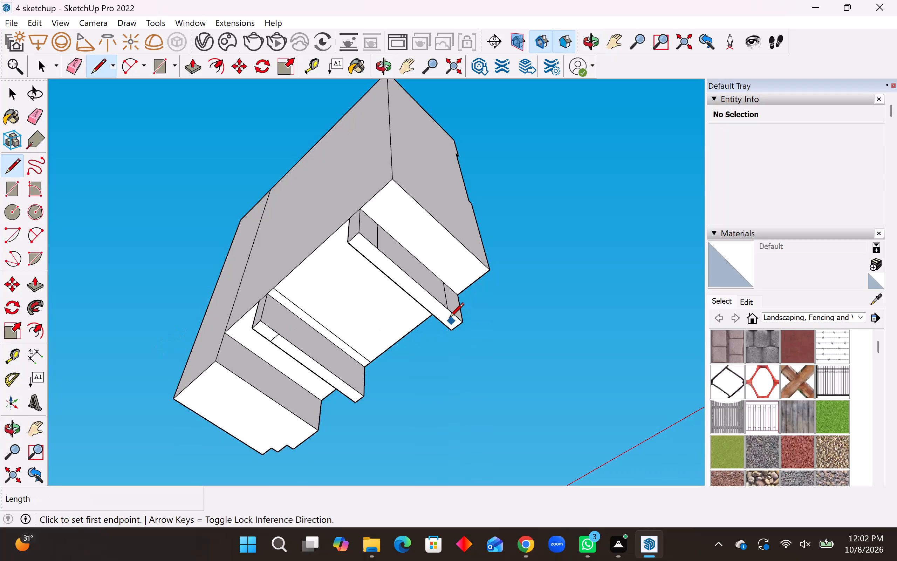
click(448, 311)
click(436, 320)
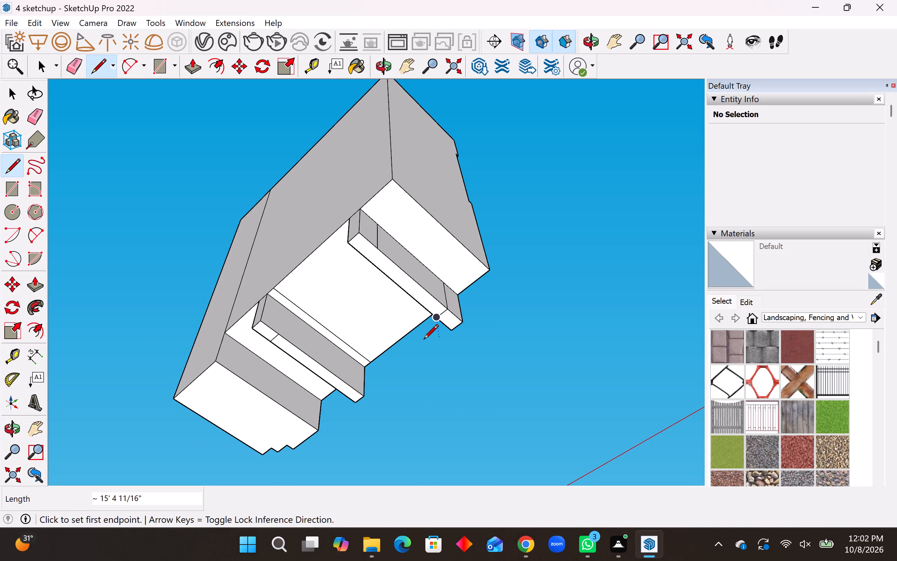
click(340, 394)
middle_drag(340, 394, 674, 393)
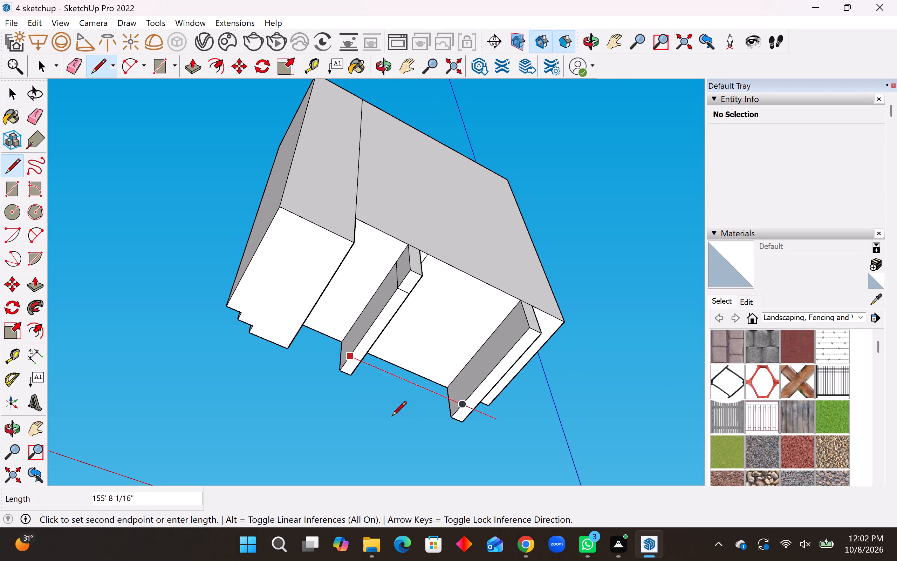
middle_drag(341, 335, 482, 339)
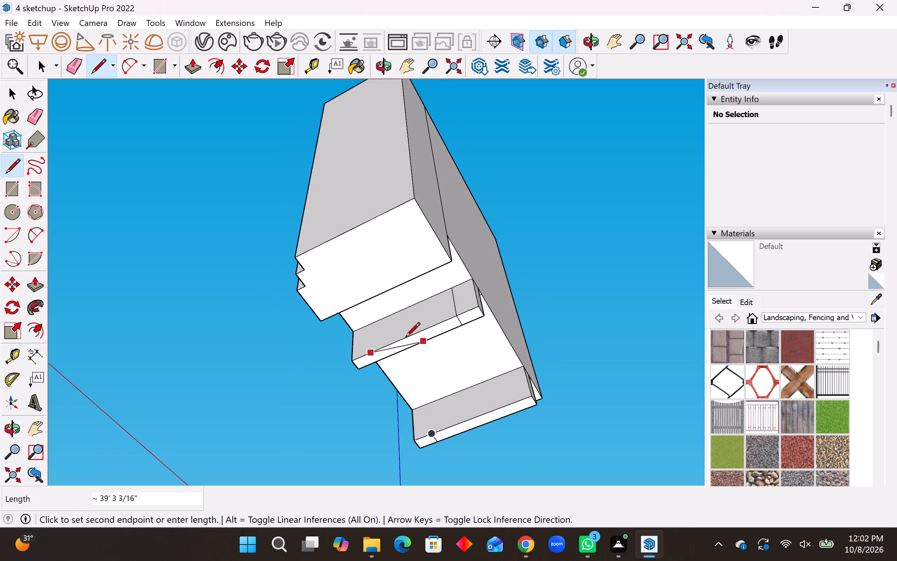
click(368, 326)
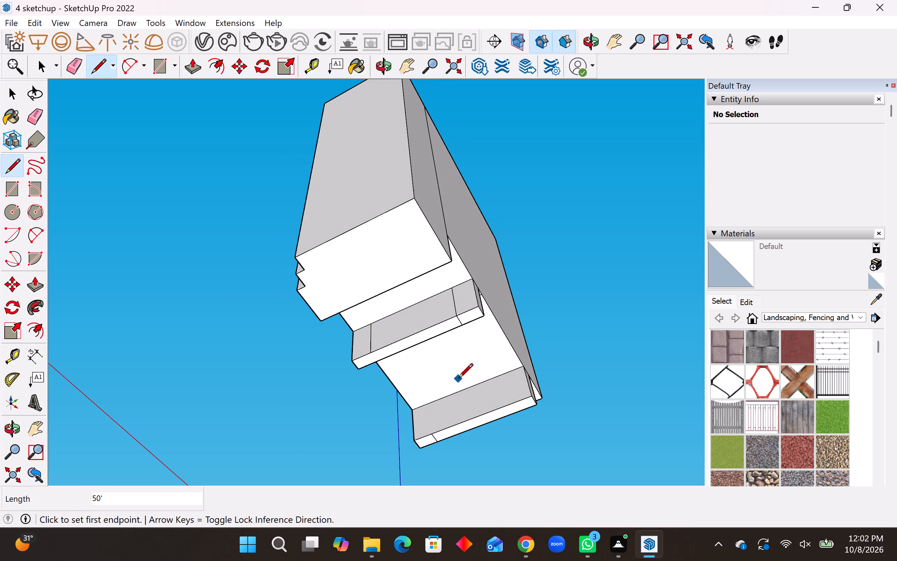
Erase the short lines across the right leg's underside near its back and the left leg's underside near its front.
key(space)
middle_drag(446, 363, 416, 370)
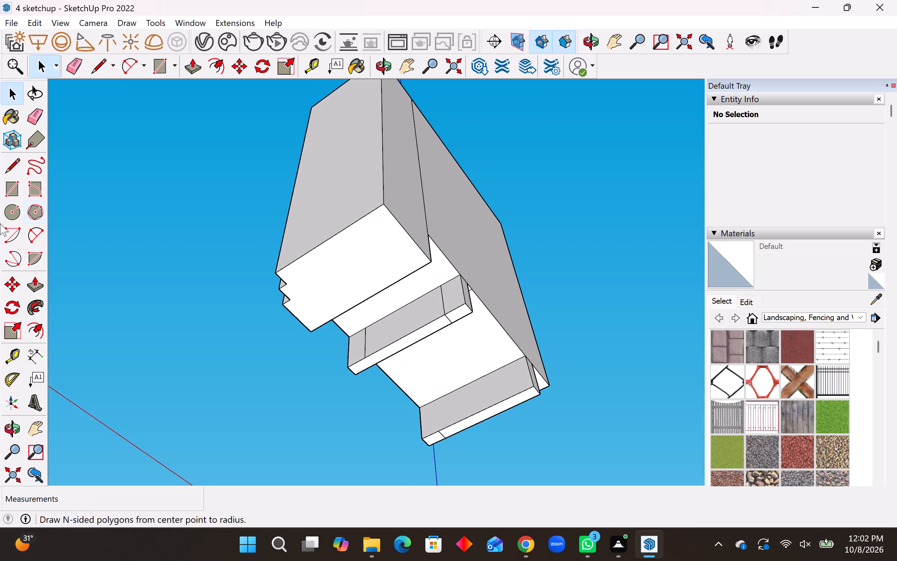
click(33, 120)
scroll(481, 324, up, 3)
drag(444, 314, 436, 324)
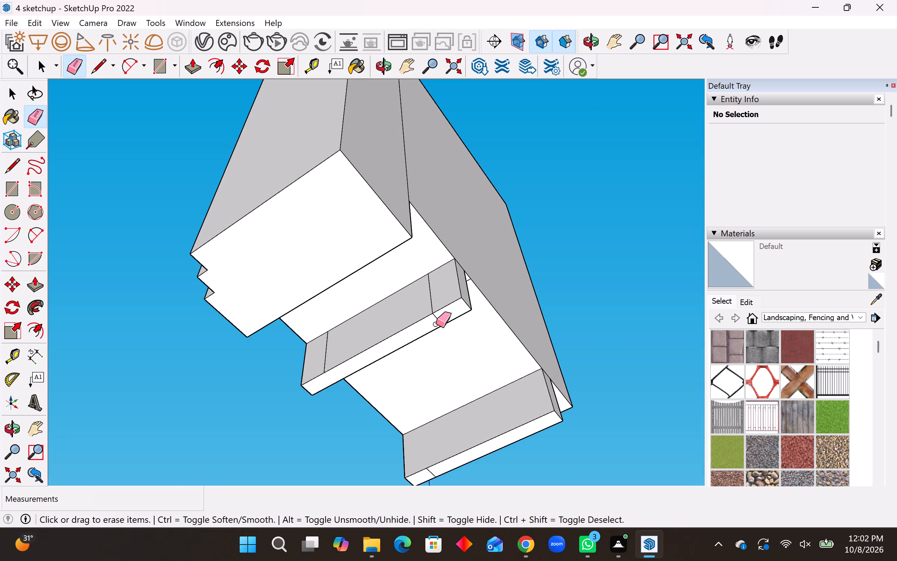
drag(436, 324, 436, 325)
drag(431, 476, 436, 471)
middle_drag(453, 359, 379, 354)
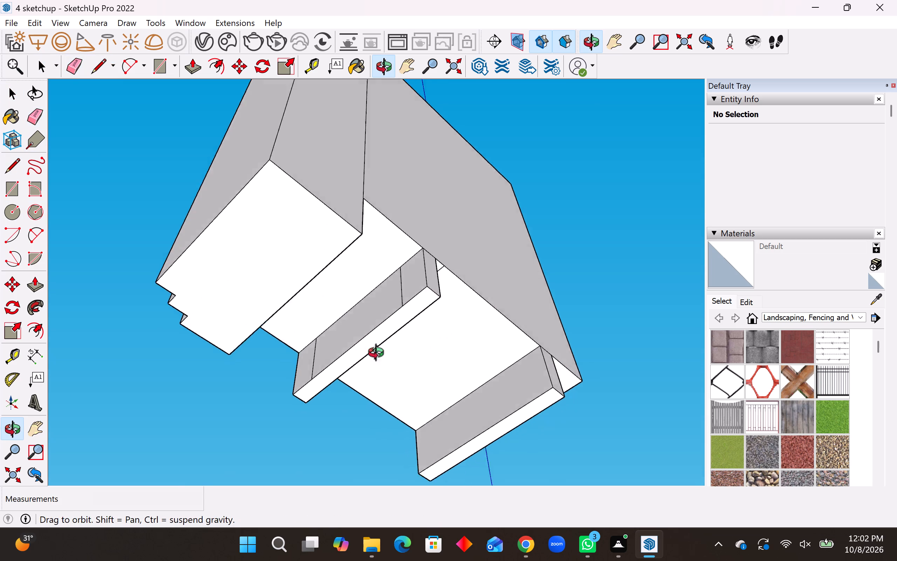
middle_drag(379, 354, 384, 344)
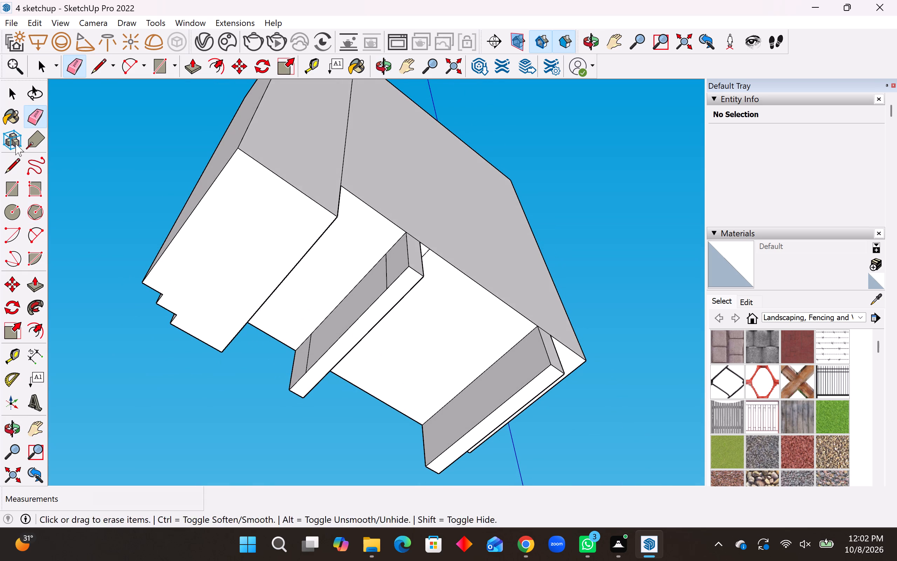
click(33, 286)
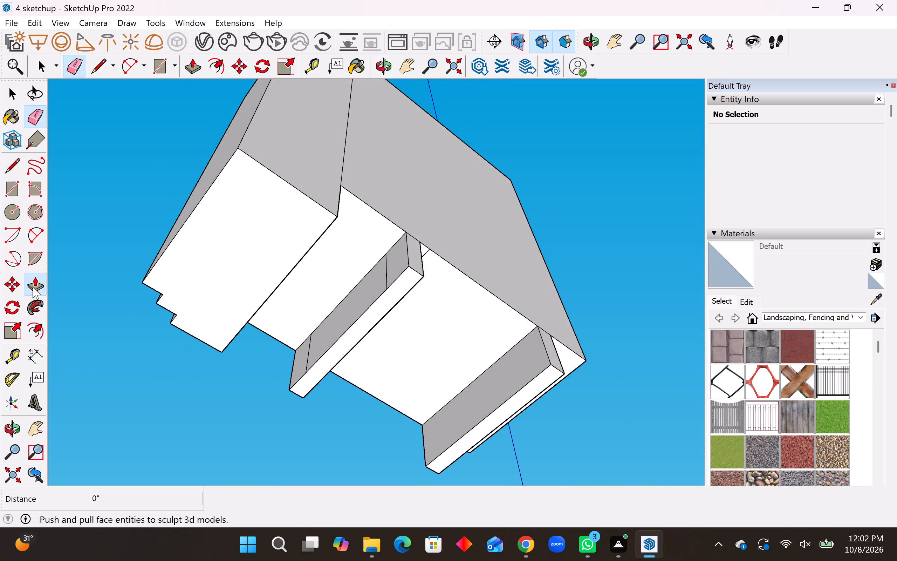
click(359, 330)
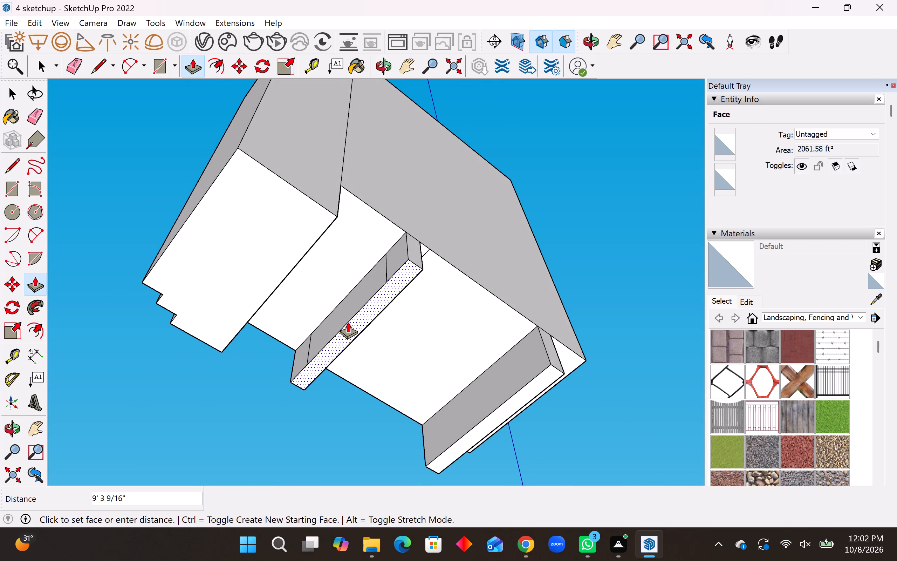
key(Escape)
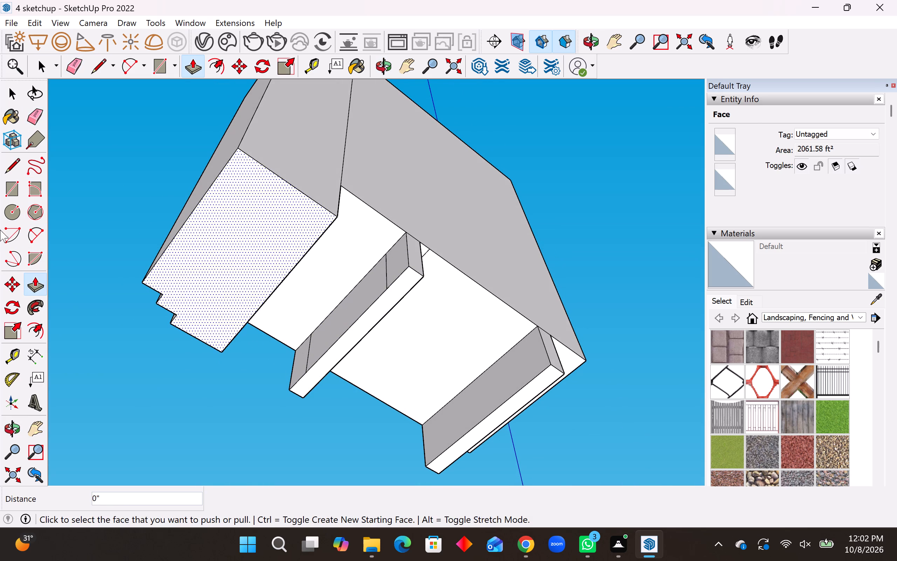
Draw two lines about 13' 8 15/16" across the right leg's underside, starting from the bottom ends of its two vertical lines.
click(9, 172)
scroll(430, 317, up, 3)
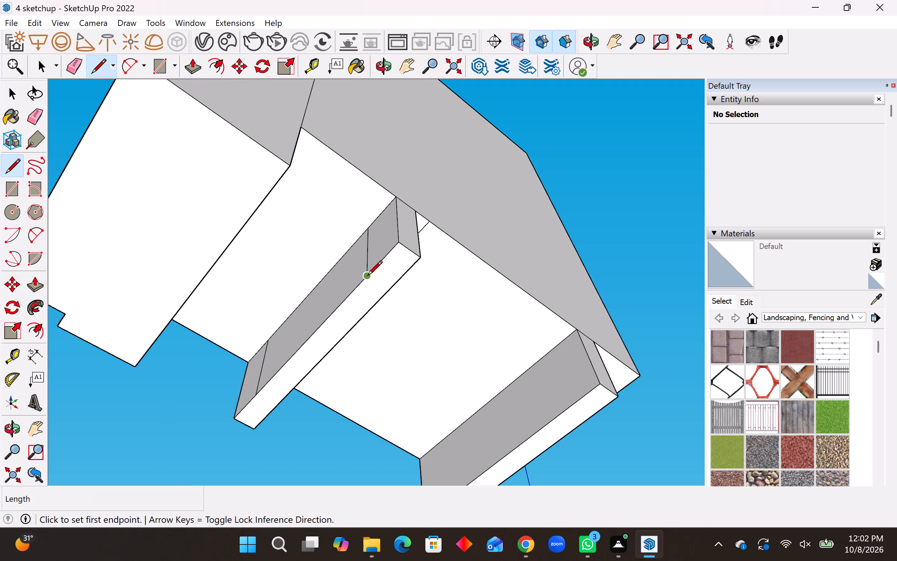
click(368, 276)
click(391, 289)
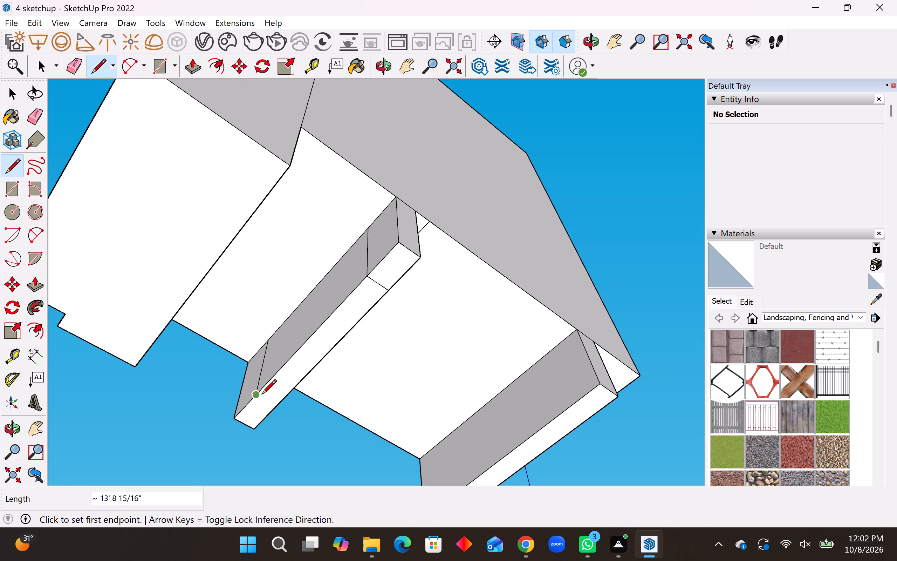
click(262, 395)
click(272, 410)
Draw a line about 15' 4 11/16" across the left leg's underside near its back and continue it 50' up the inner side face.
scroll(255, 390, down, 5)
scroll(423, 501, up, 3)
middle_drag(471, 418, 142, 364)
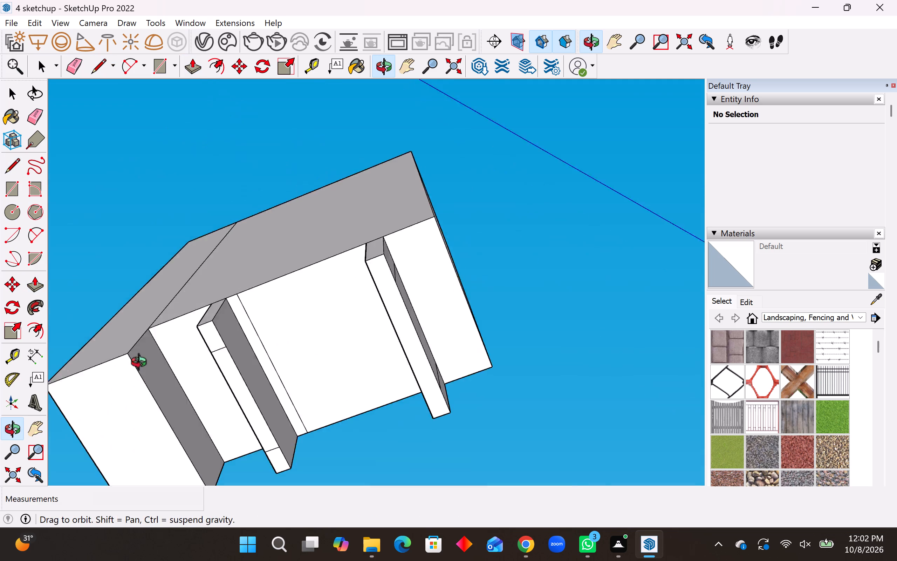
middle_drag(142, 364, 94, 400)
middle_drag(359, 356, 390, 295)
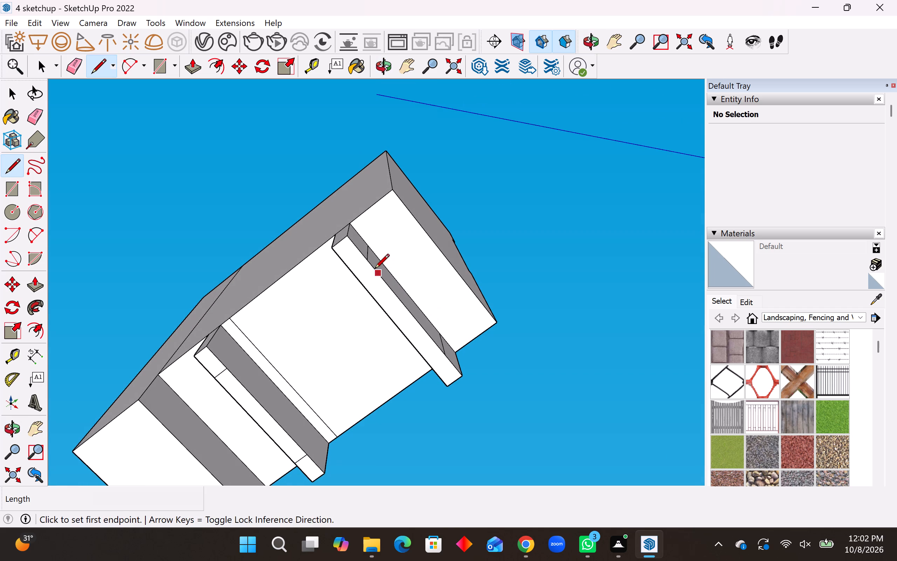
click(368, 262)
click(351, 275)
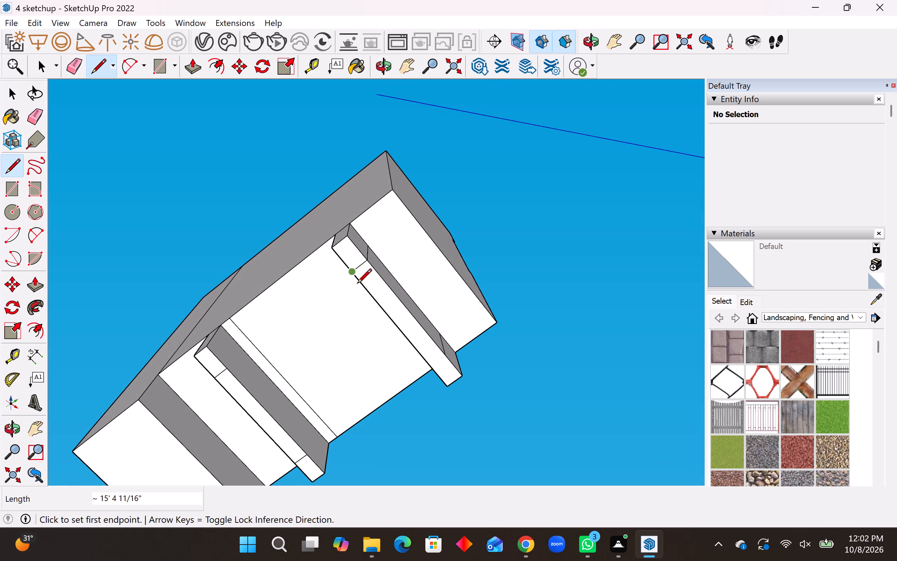
middle_drag(358, 284, 722, 380)
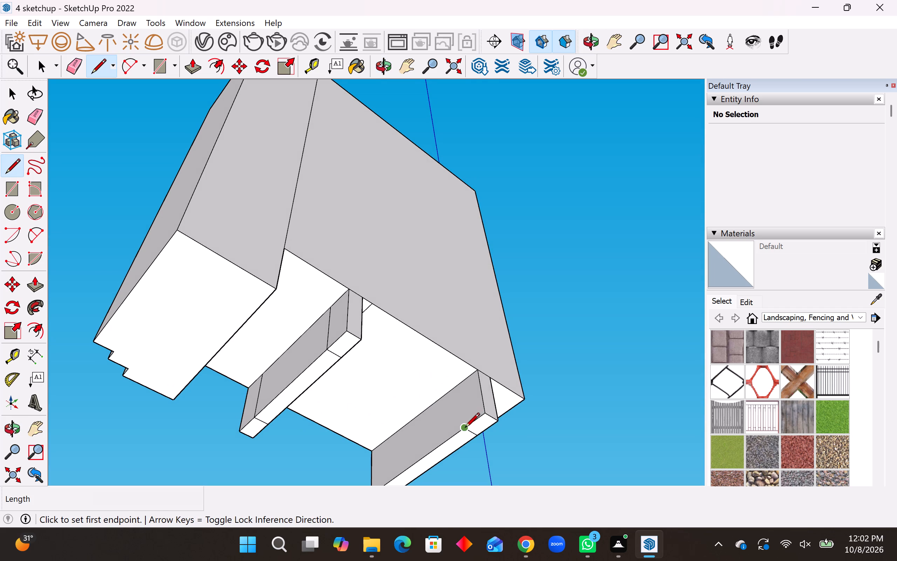
click(465, 428)
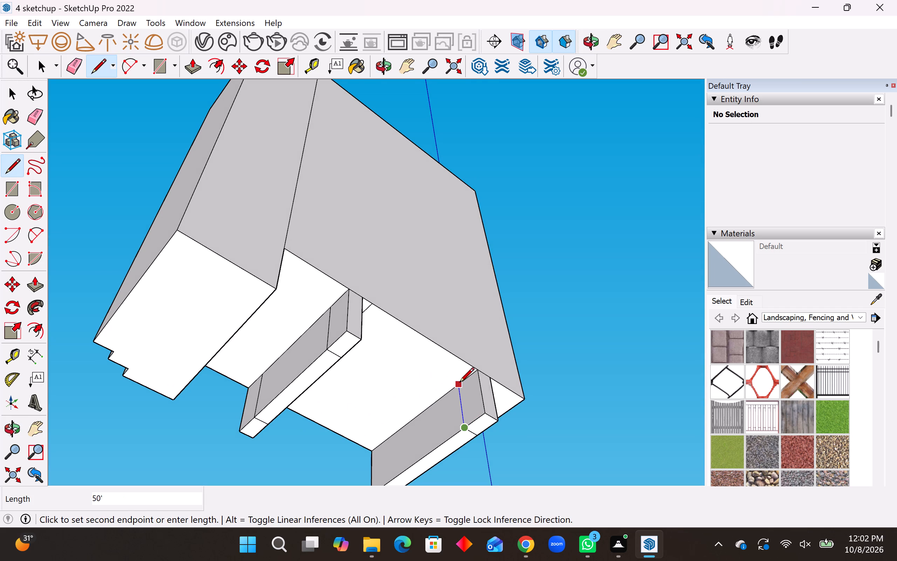
click(459, 383)
Draw a line about 15' 4 11/16" across the left leg's underside near its front and continue it 50' up the inner side face.
scroll(539, 348, down, 5)
middle_drag(490, 421, 554, 251)
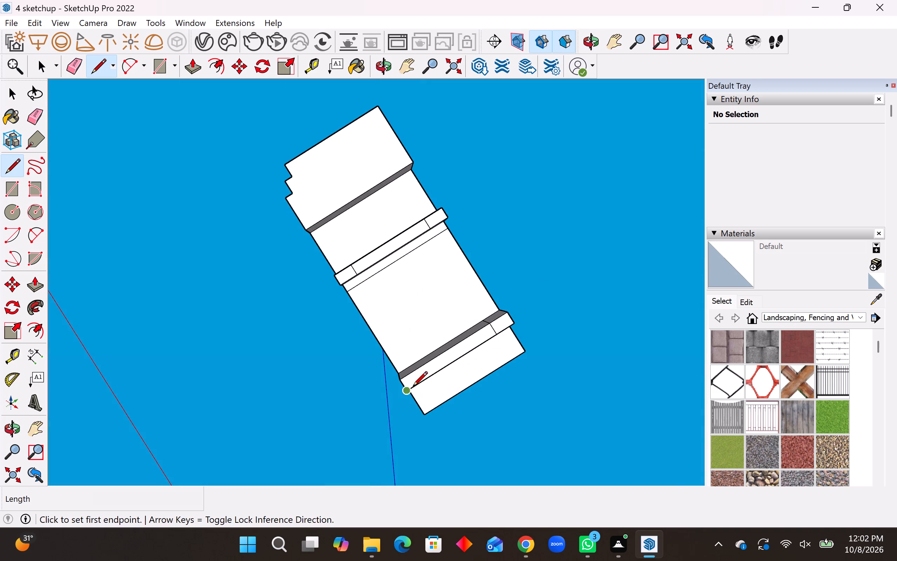
middle_drag(409, 381, 352, 300)
scroll(430, 329, up, 4)
click(396, 336)
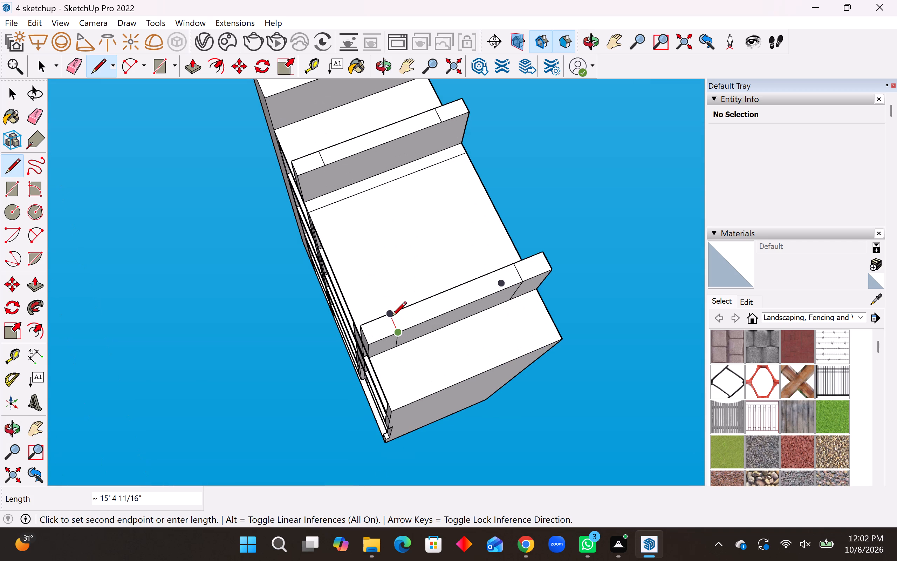
click(391, 316)
middle_drag(423, 324, 496, 452)
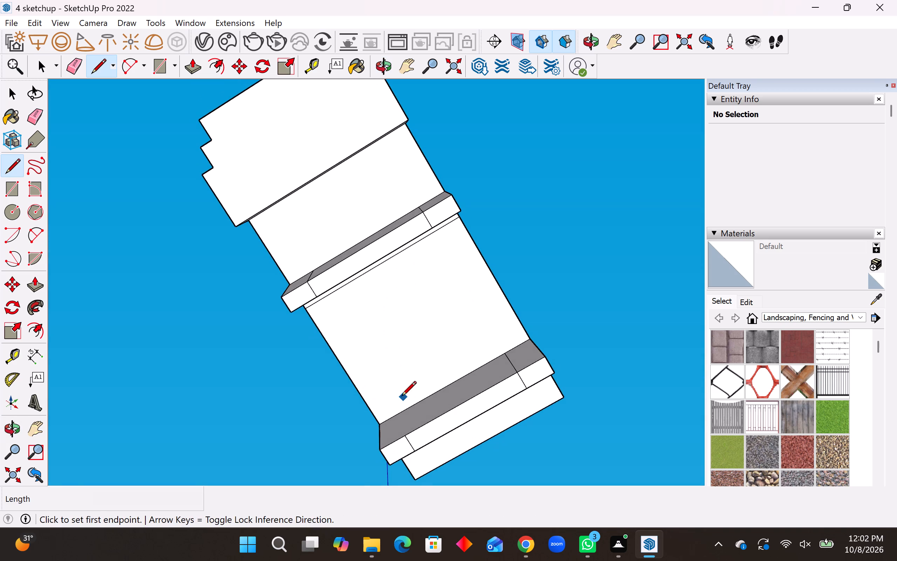
middle_drag(402, 397, 479, 424)
scroll(386, 434, up, 4)
click(366, 470)
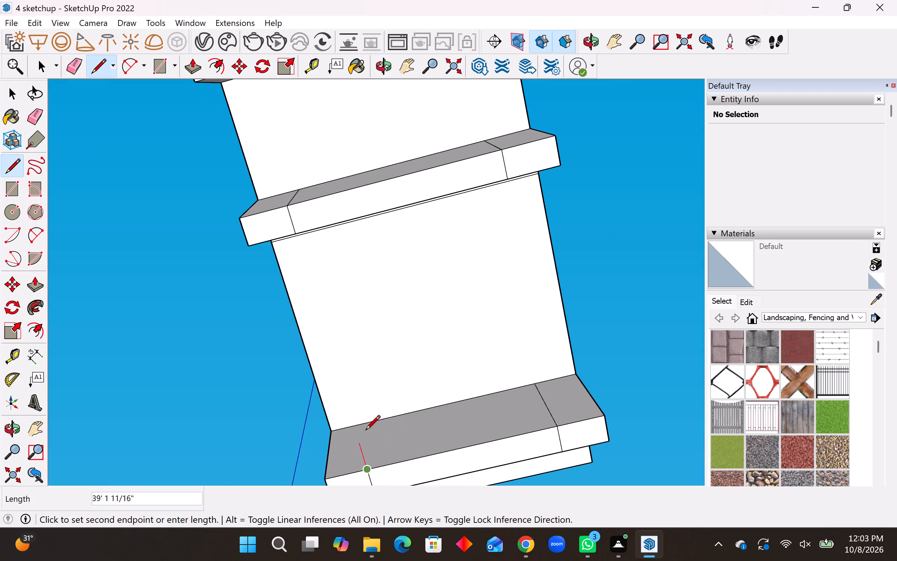
click(368, 420)
key(space)
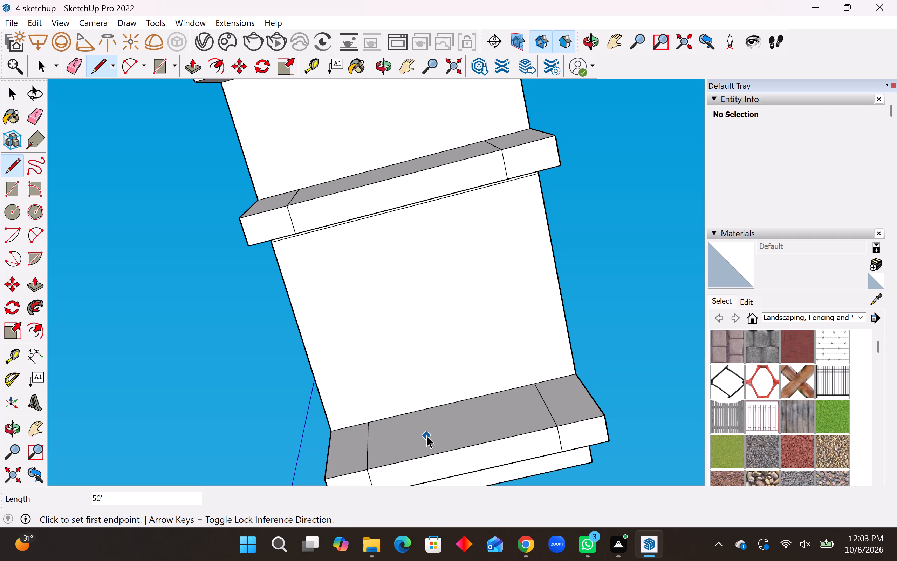
Push the middle section of the right leg's underside up 50', leaving separate front and back legs.
middle_drag(493, 390, 326, 454)
scroll(455, 332, down, 5)
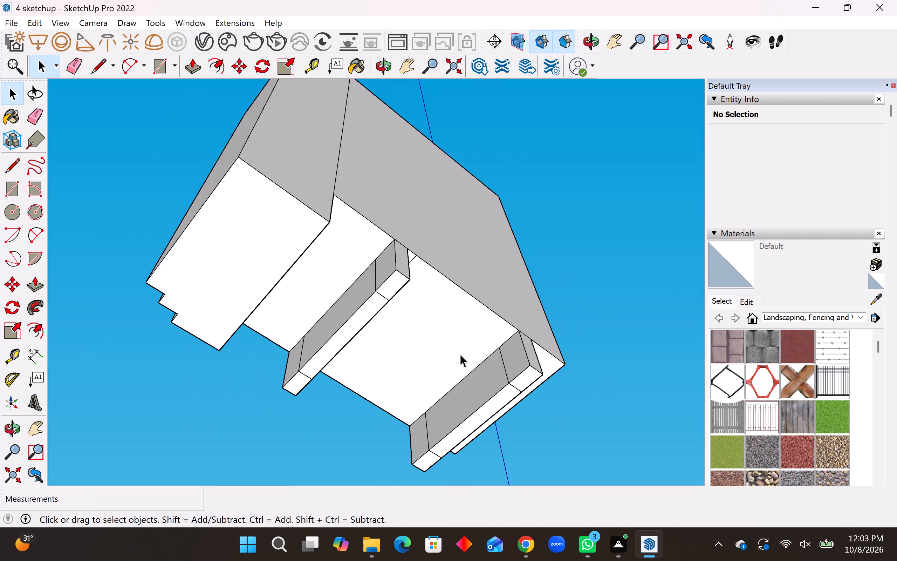
click(33, 285)
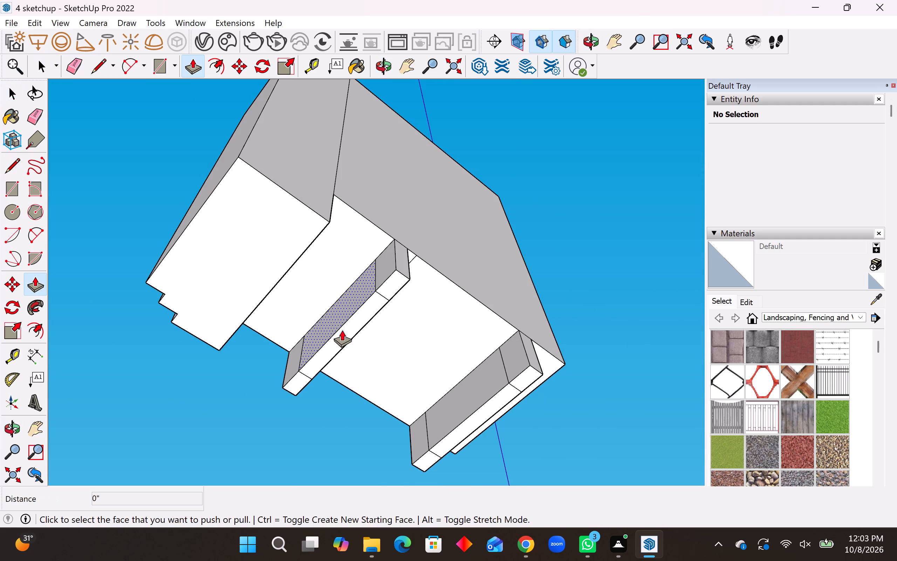
click(342, 330)
click(328, 283)
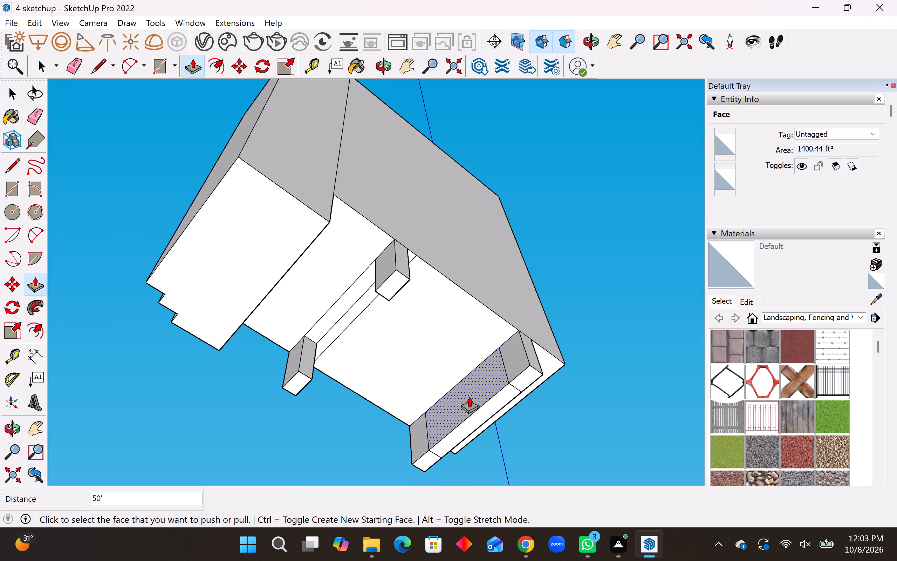
Push the middle section of the left leg's underside up 50', leaving separate front and back legs.
click(483, 405)
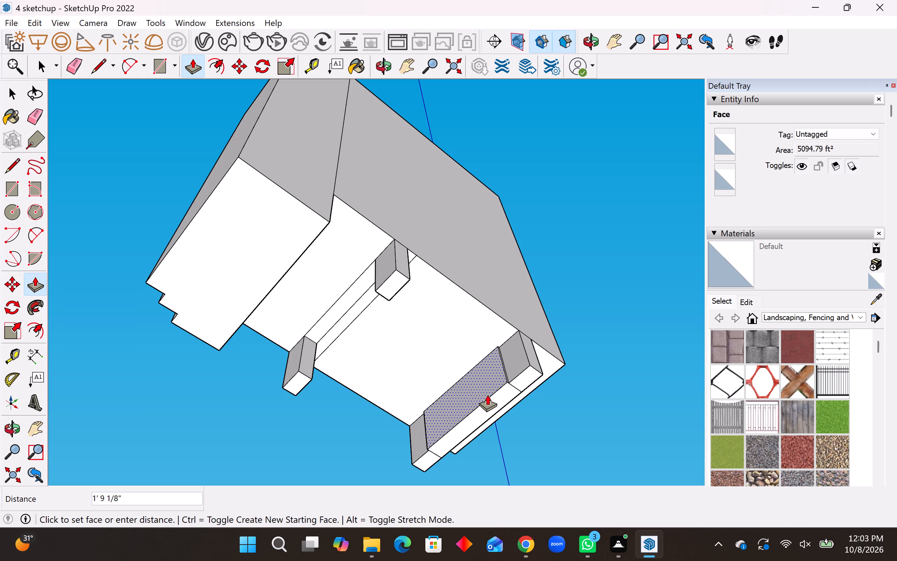
key(Escape)
click(493, 408)
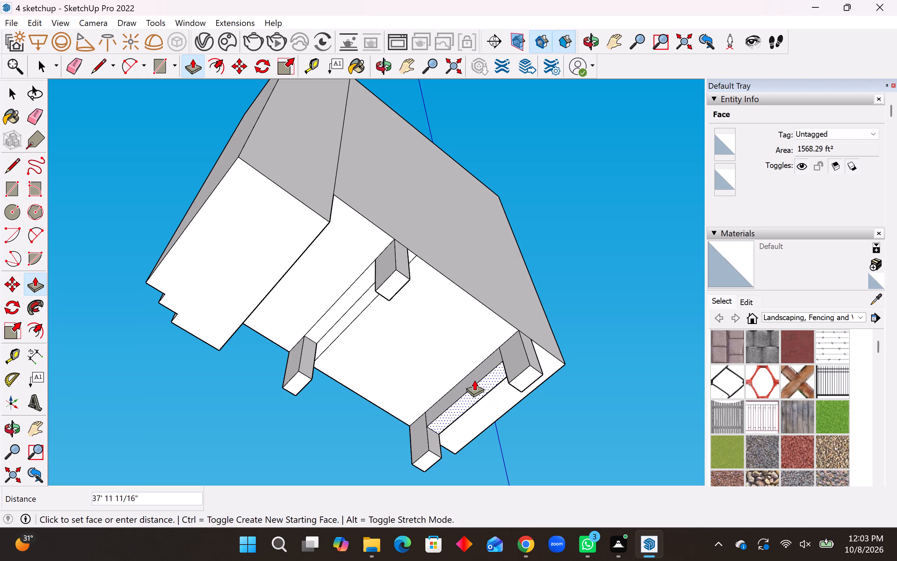
click(464, 362)
Examine the wall unit's four legs, underside, front and back from several angles.
middle_drag(505, 383, 101, 474)
middle_drag(353, 343, 311, 424)
scroll(362, 372, down, 5)
middle_drag(493, 370, 53, 433)
middle_drag(451, 348, 337, 370)
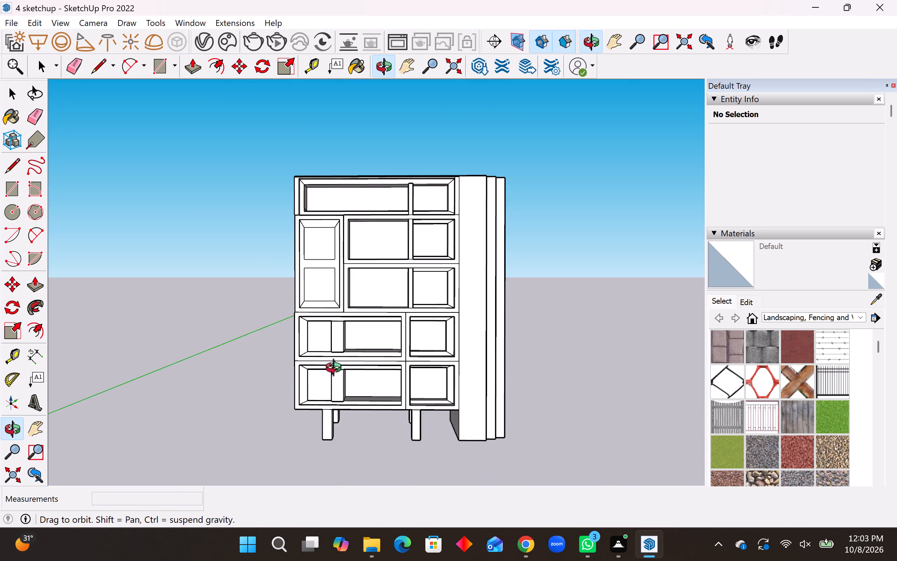
middle_drag(337, 370, 326, 370)
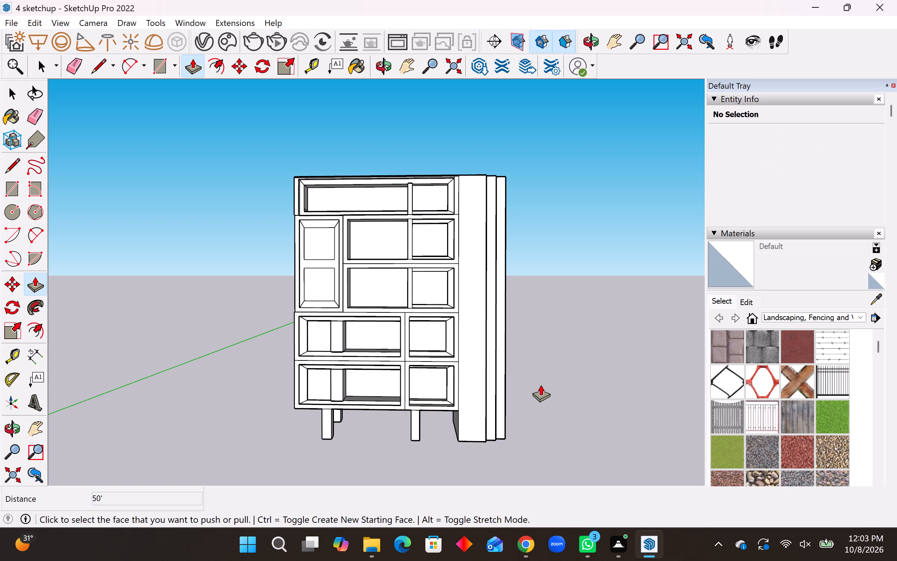
middle_drag(300, 454, 293, 427)
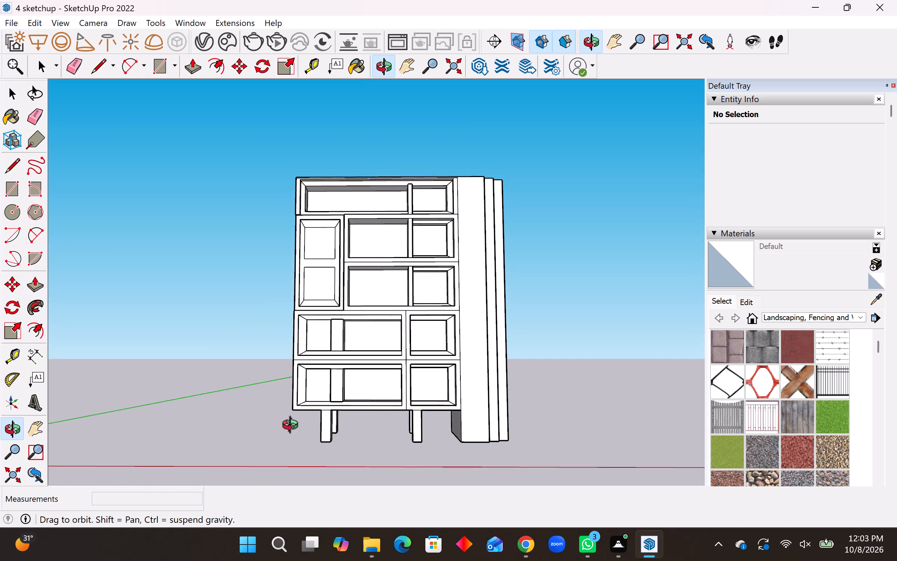
middle_drag(293, 427, 320, 166)
middle_drag(429, 526, 426, 318)
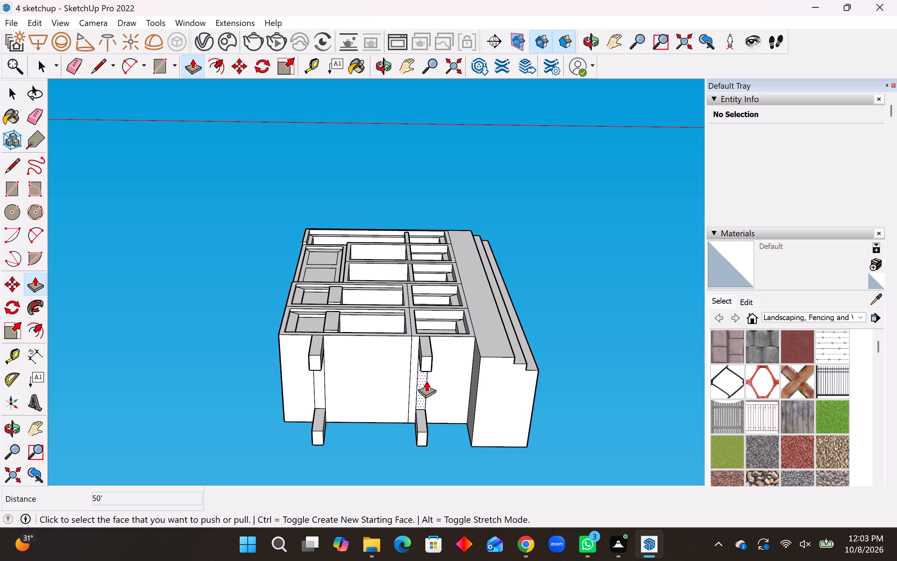
middle_drag(426, 381, 434, 222)
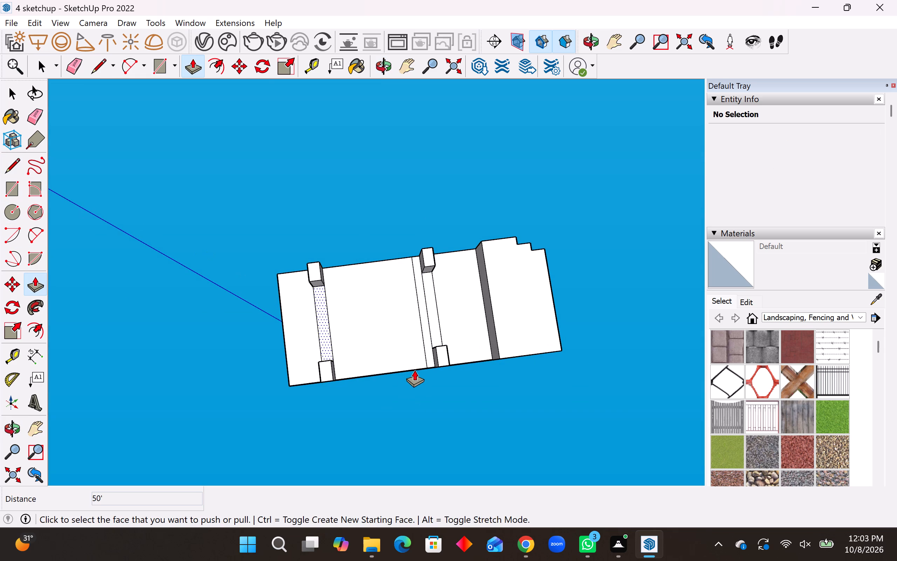
scroll(420, 365, down, 3)
middle_drag(519, 324, 531, 409)
middle_drag(448, 320, 493, 516)
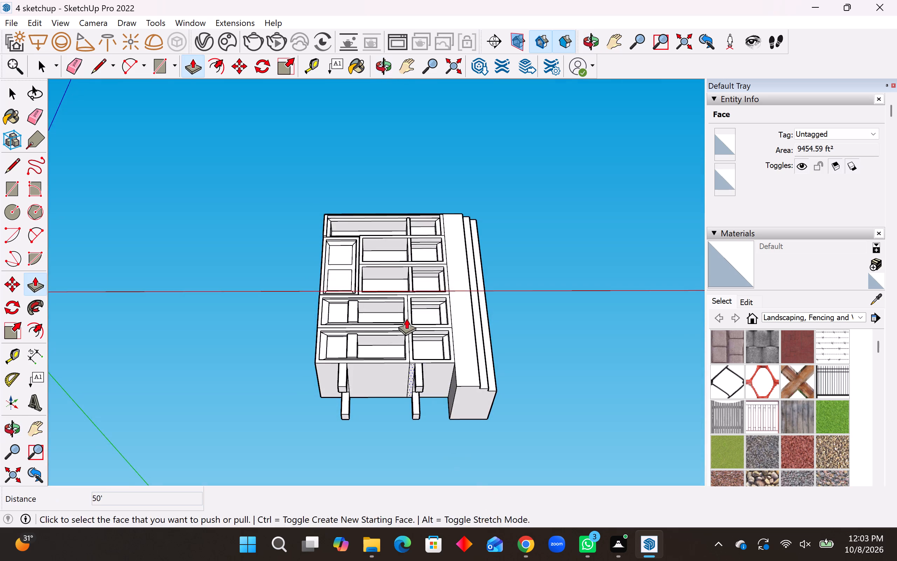
middle_drag(413, 319, 454, 488)
scroll(329, 272, up, 5)
middle_drag(349, 357, 378, 122)
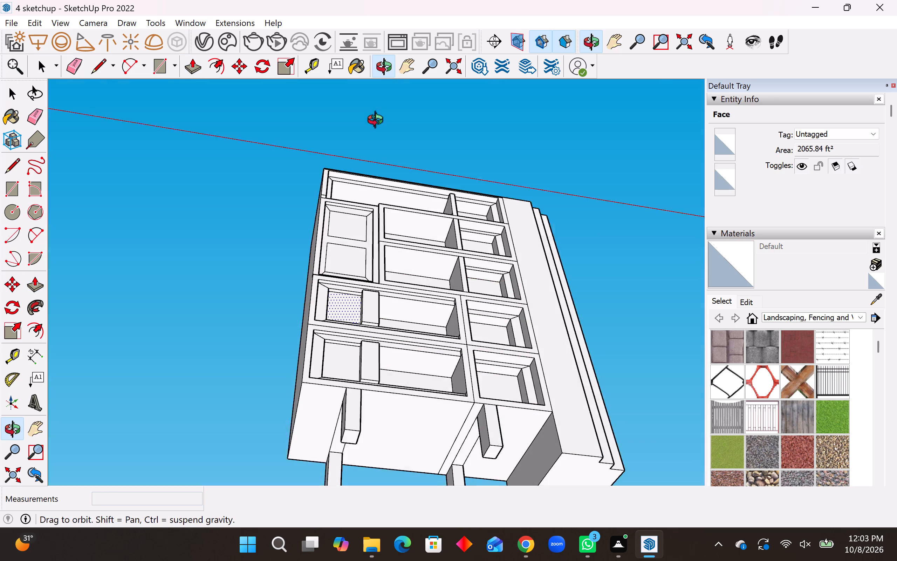
middle_drag(378, 122, 368, 0)
middle_drag(420, 325, 431, 221)
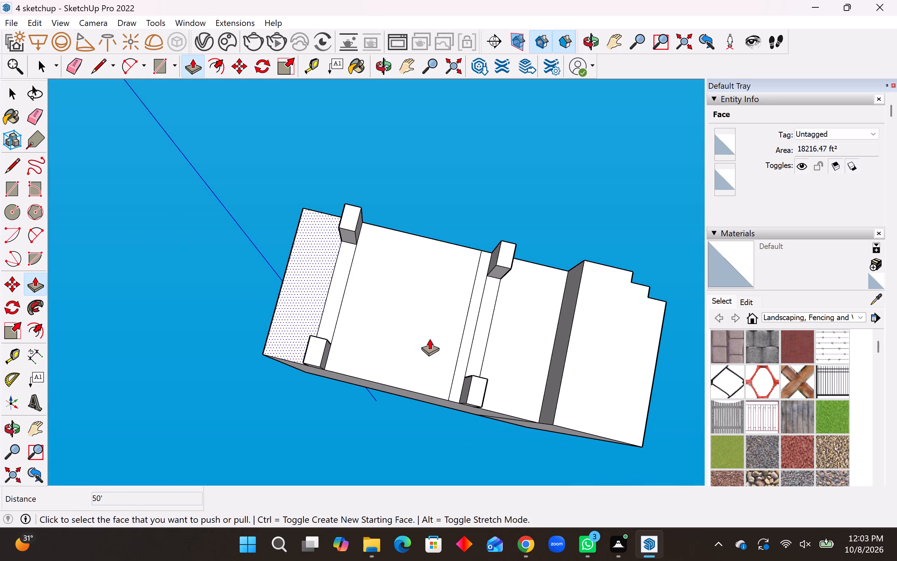
middle_drag(443, 340, 419, 318)
middle_drag(450, 284, 464, 201)
scroll(416, 241, down, 2)
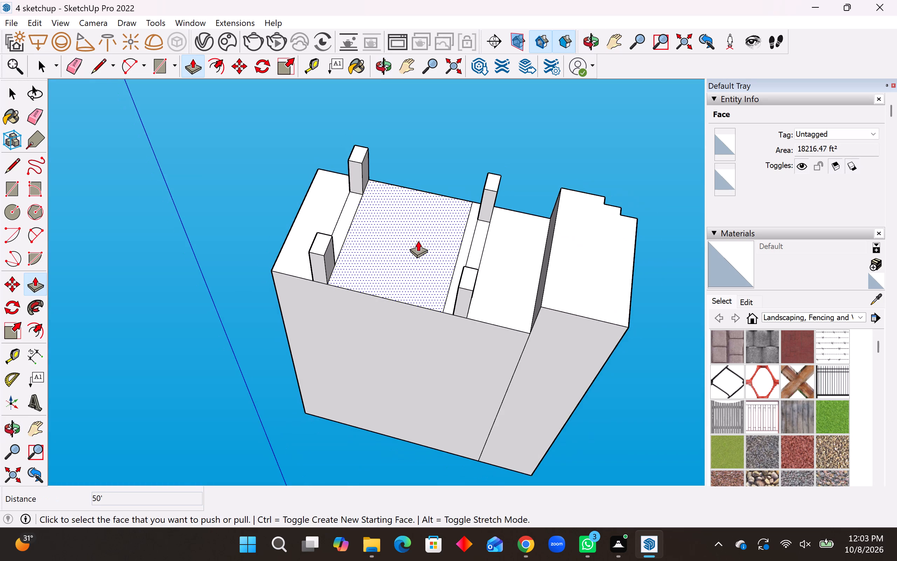
middle_drag(420, 240, 333, 507)
middle_drag(376, 326, 285, 412)
Draw a ground rectangle about 343' 7" by 190' 11" beneath the unit, starting from the stepped extension's outer bottom corner.
middle_drag(450, 345, 419, 296)
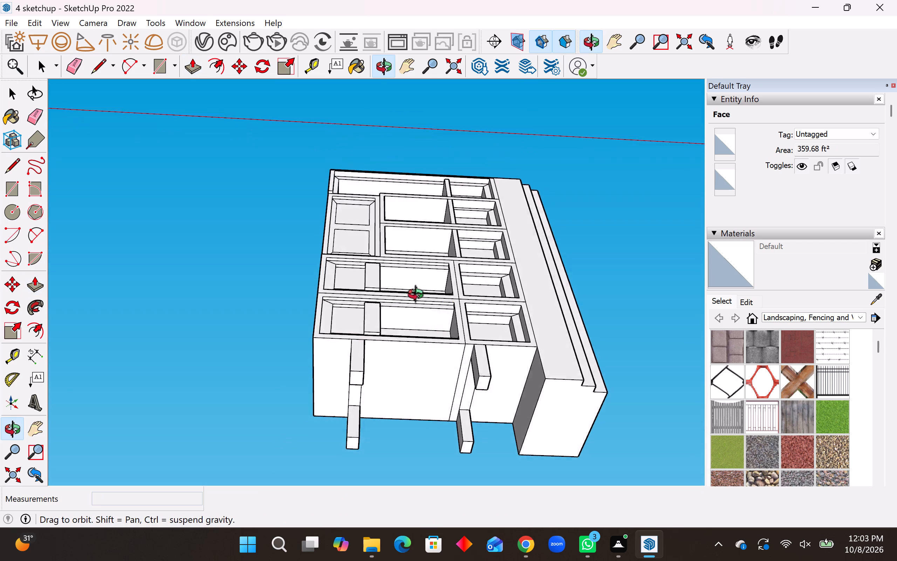
middle_drag(419, 296, 447, 131)
click(11, 187)
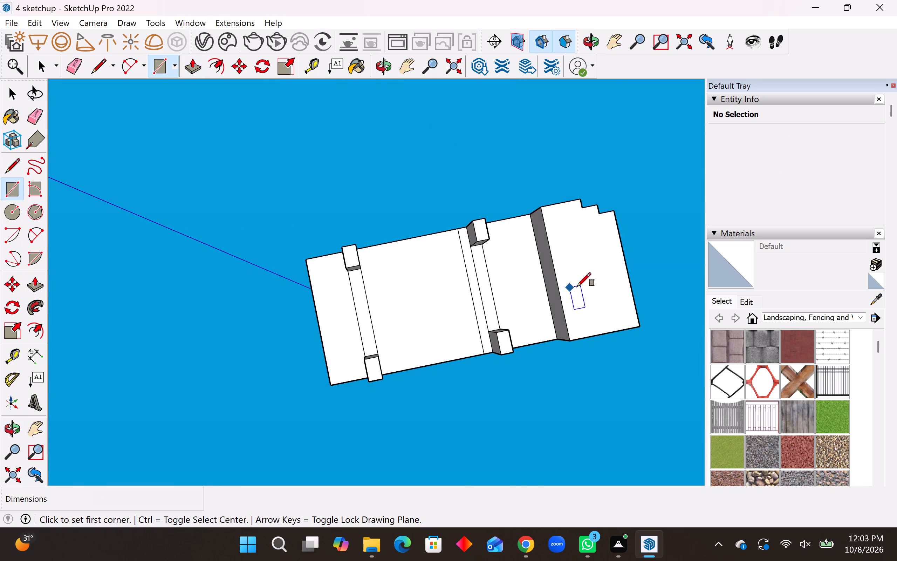
click(638, 324)
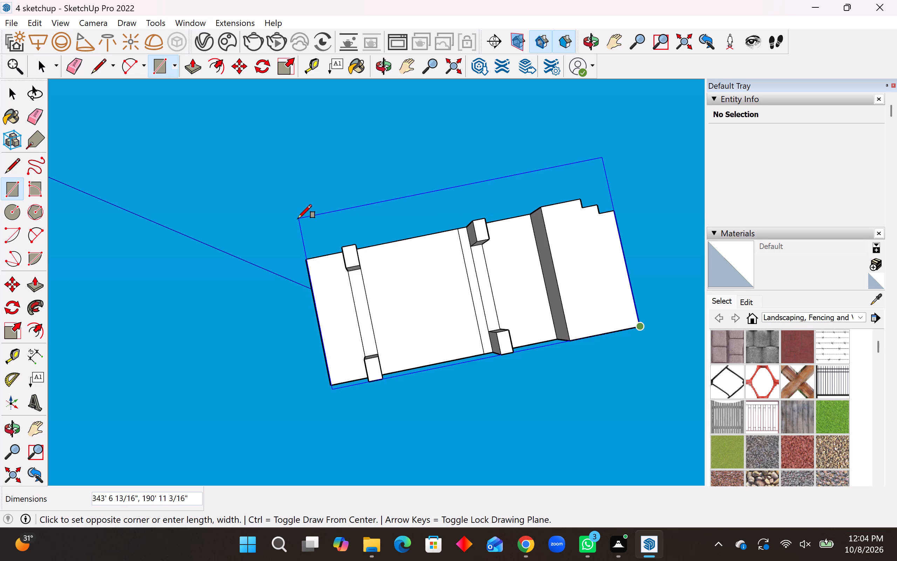
click(298, 218)
Examine how the ground rectangle sits beneath the four legs and the stepped extension.
middle_drag(430, 235, 452, 560)
middle_drag(479, 317, 547, 516)
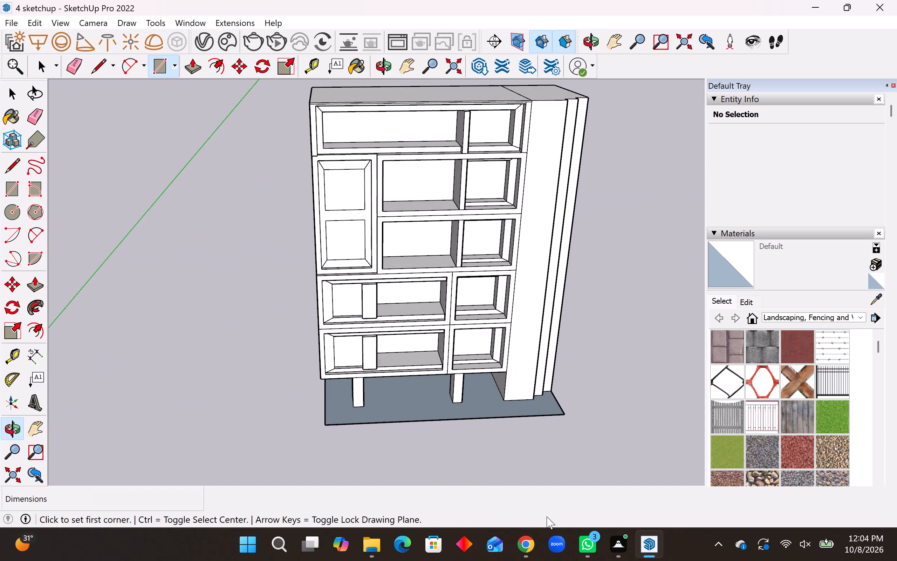
middle_drag(547, 516, 547, 519)
scroll(532, 392, down, 4)
middle_drag(509, 415, 503, 447)
scroll(493, 433, up, 11)
middle_drag(491, 412, 491, 408)
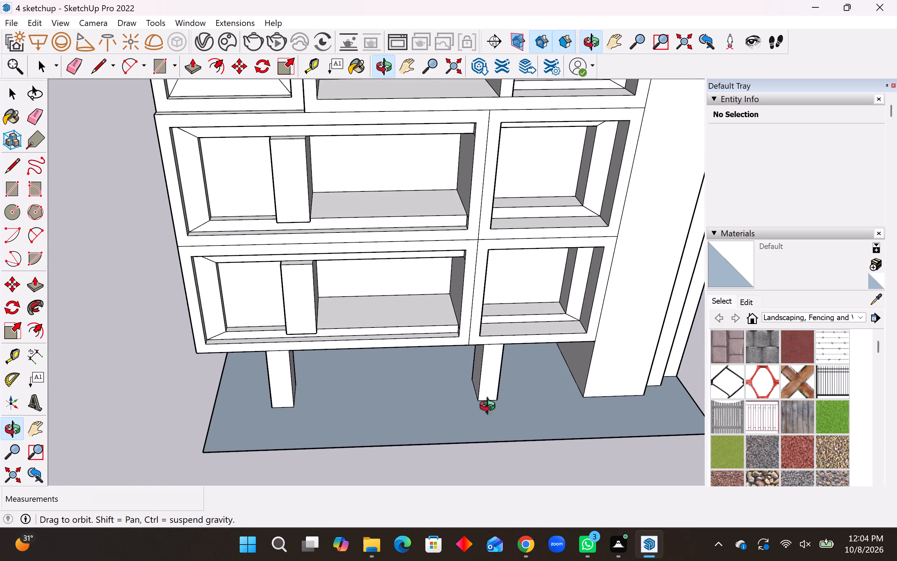
middle_drag(491, 408, 490, 366)
scroll(482, 417, down, 10)
middle_drag(553, 203, 547, 127)
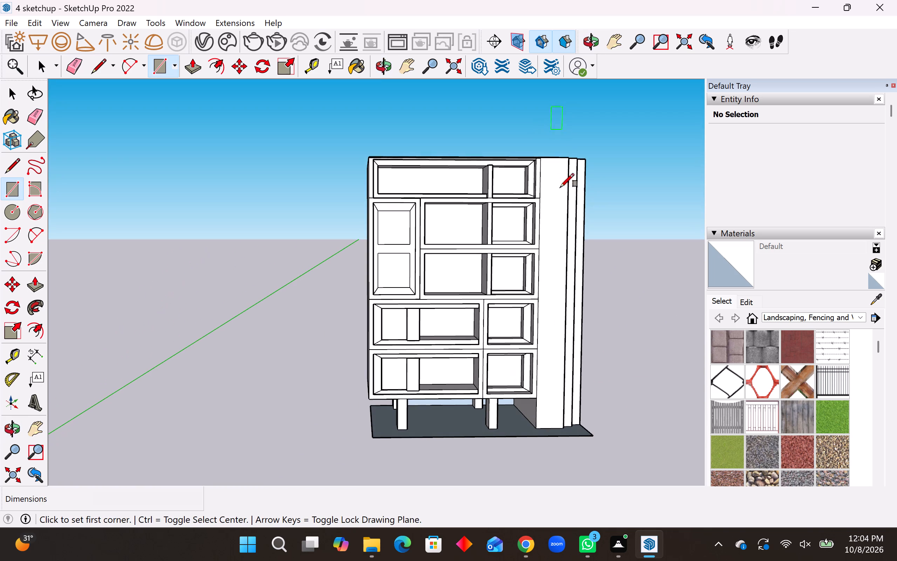
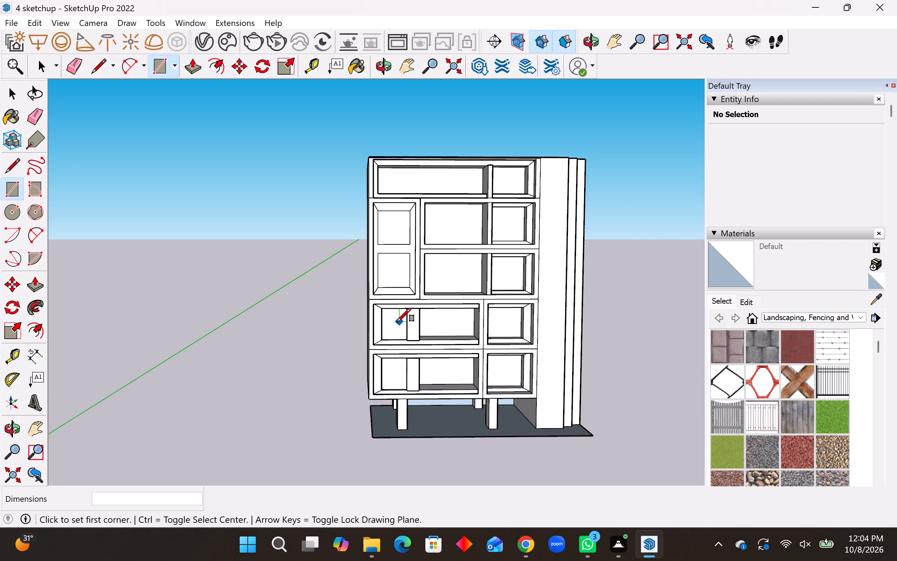
Push/Pull the upper inset panel face of the tall narrow cabinet door about 57'.
scroll(397, 322, down, 4)
scroll(521, 314, up, 7)
middle_drag(508, 309, 505, 289)
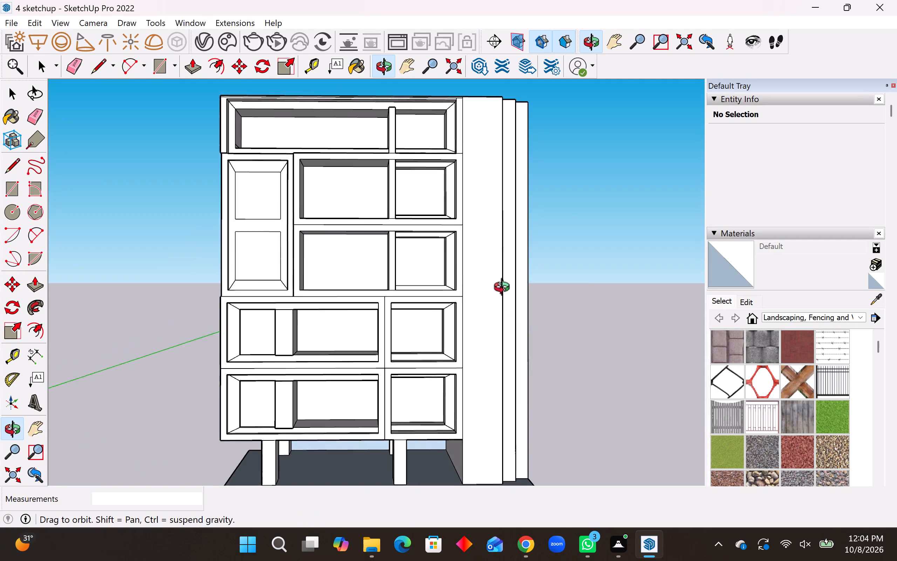
middle_drag(505, 289, 505, 289)
scroll(505, 290, down, 3)
scroll(457, 375, up, 3)
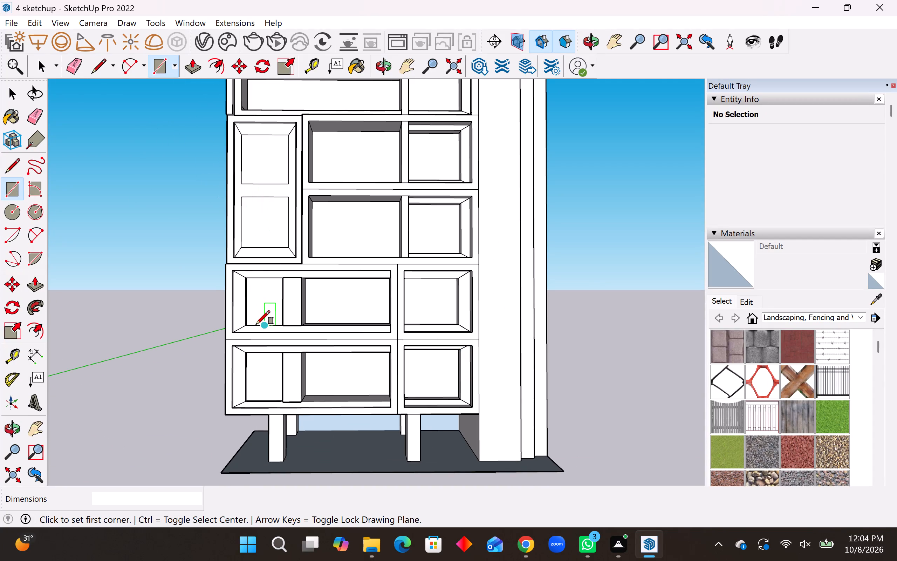
key(space)
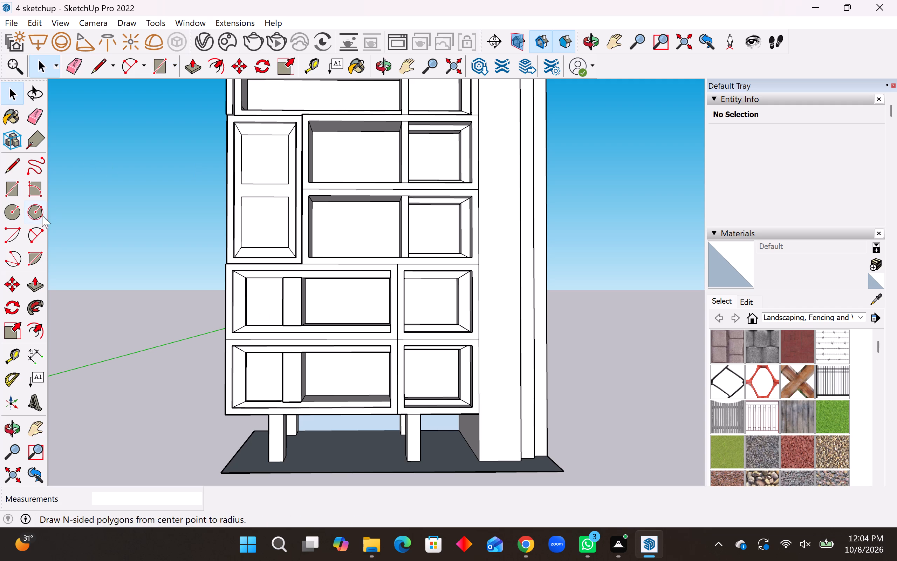
click(35, 288)
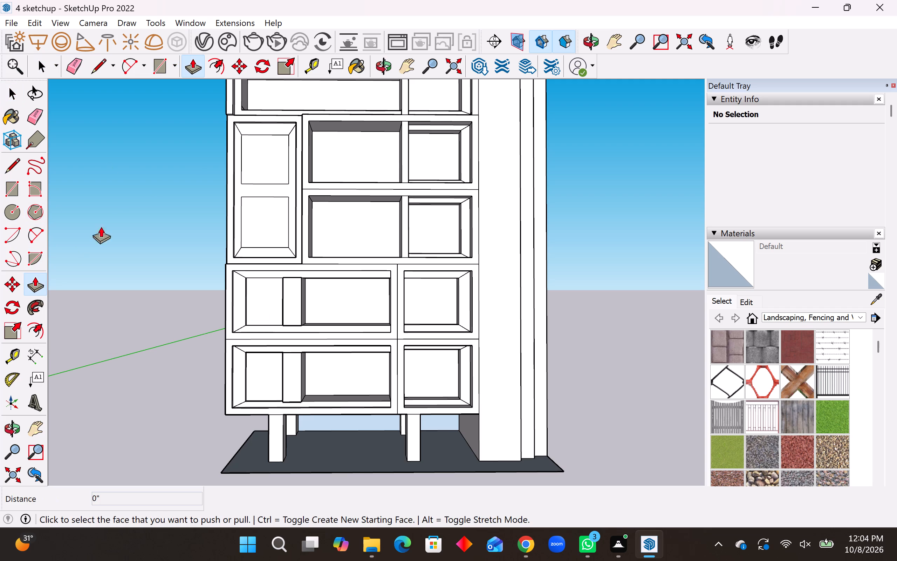
click(262, 153)
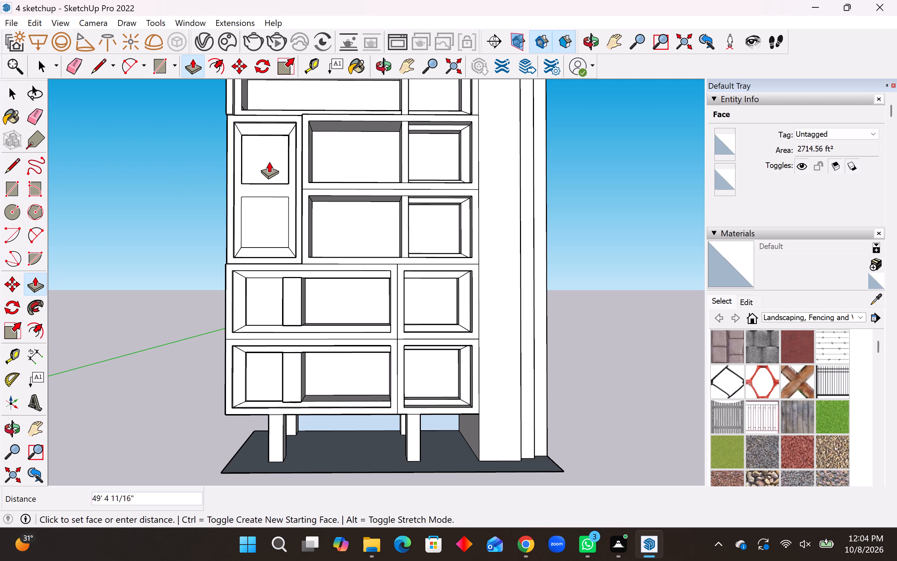
click(263, 285)
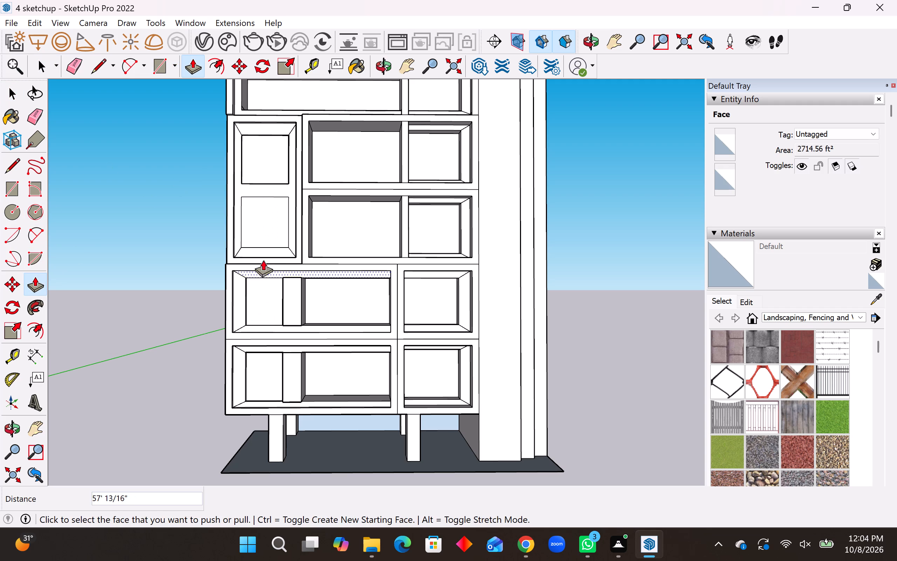
Push the lower inset panel face of the same door inward 3', level with the upper panel.
click(263, 224)
middle_drag(267, 186, 271, 189)
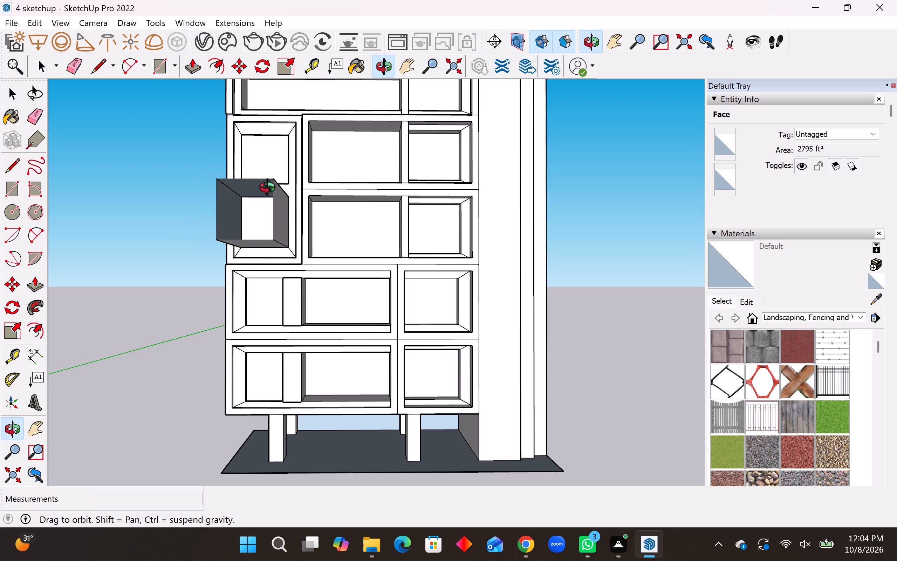
middle_drag(271, 189, 411, 240)
click(262, 168)
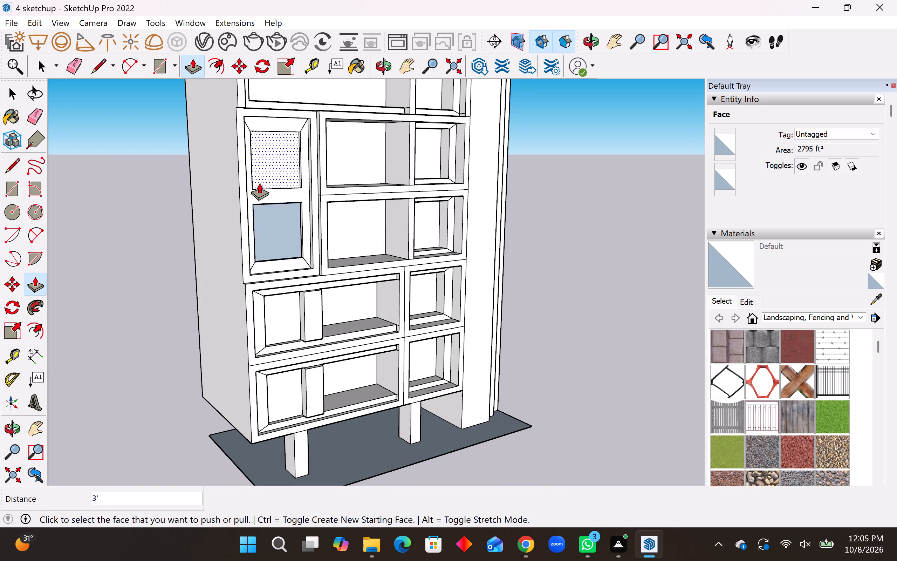
Draw a rectangle about 51' by 54' 9" corner to corner across the lower door panel's opening to close it.
middle_drag(307, 268, 112, 313)
scroll(281, 247, up, 2)
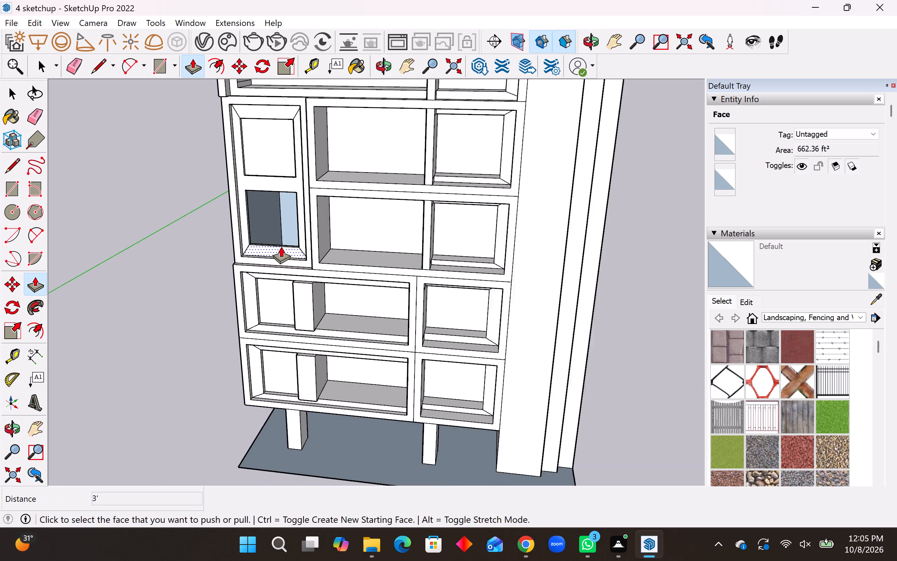
scroll(281, 246, up, 2)
middle_drag(287, 245, 368, 138)
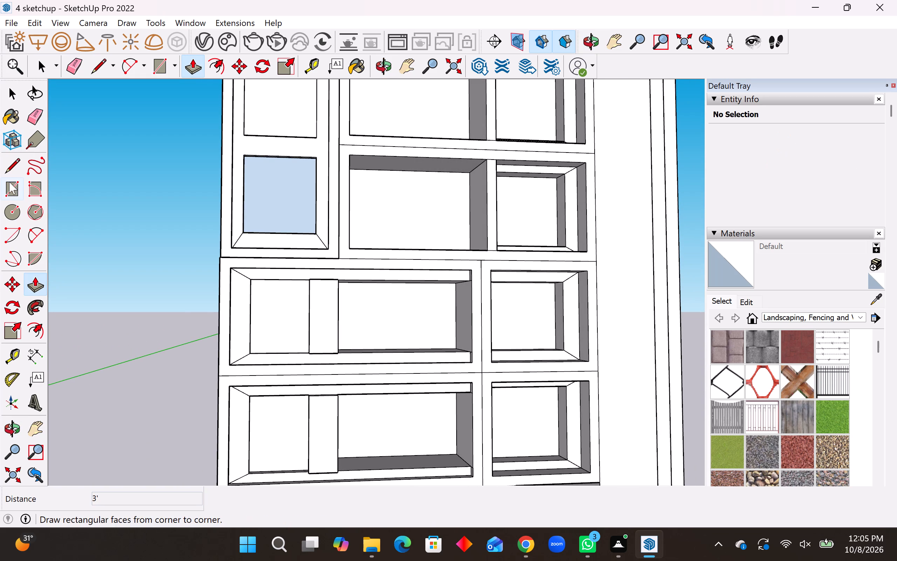
click(9, 185)
scroll(262, 189, up, 4)
middle_drag(273, 208, 245, 192)
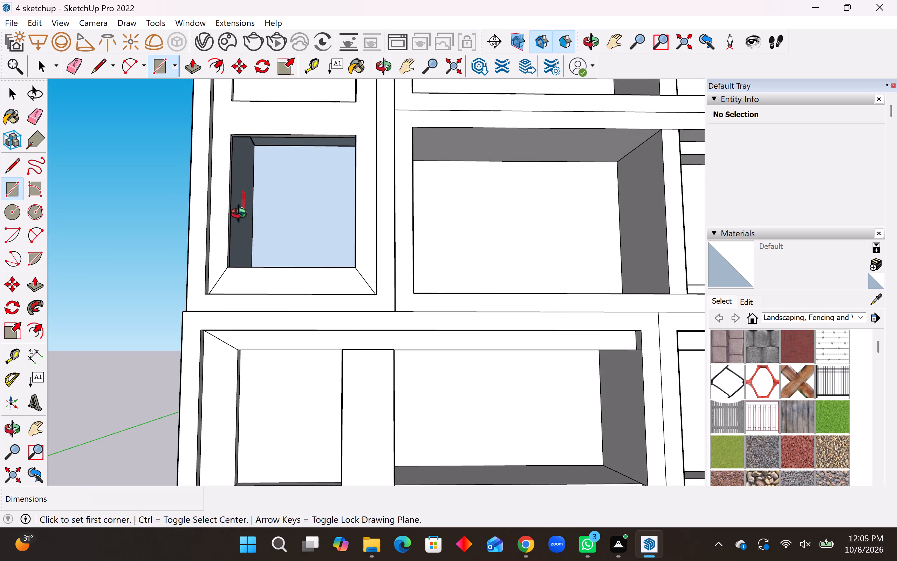
middle_drag(242, 215, 227, 292)
scroll(231, 268, up, 3)
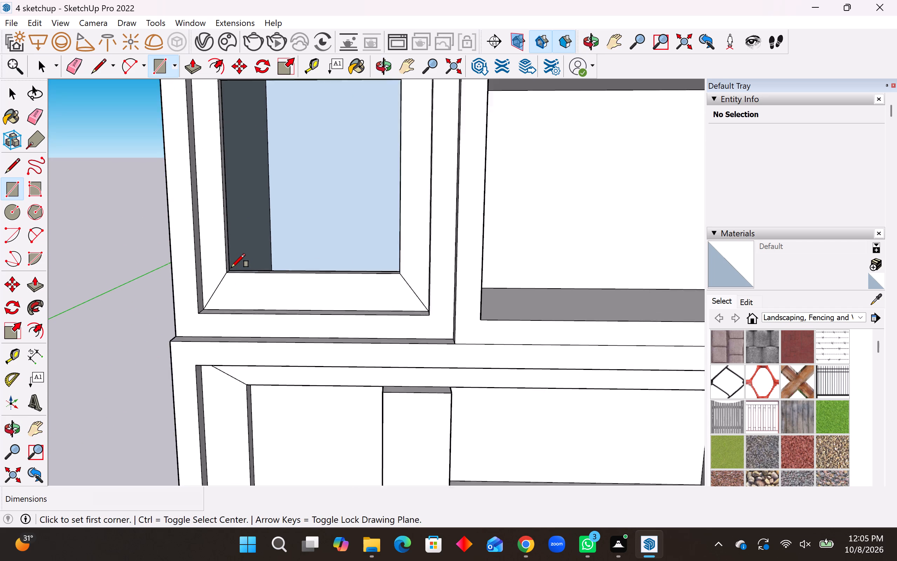
scroll(231, 268, up, 4)
middle_drag(232, 272, 232, 300)
click(229, 269)
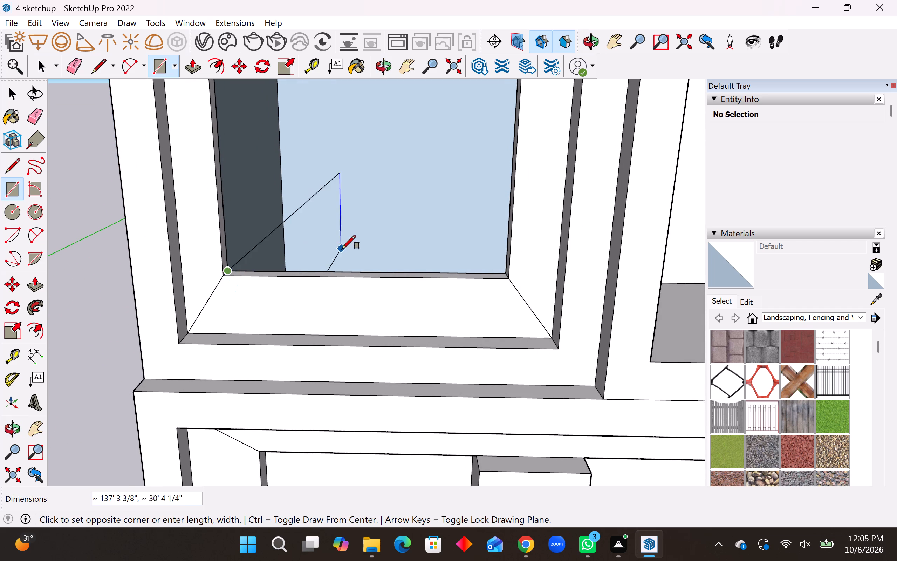
scroll(341, 279, down, 9)
middle_drag(382, 187, 431, 124)
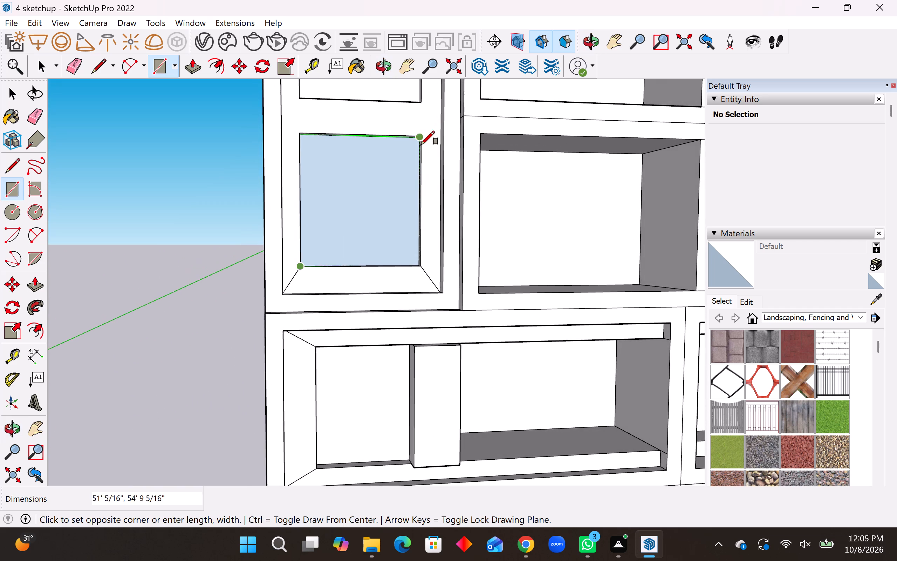
scroll(419, 147, up, 7)
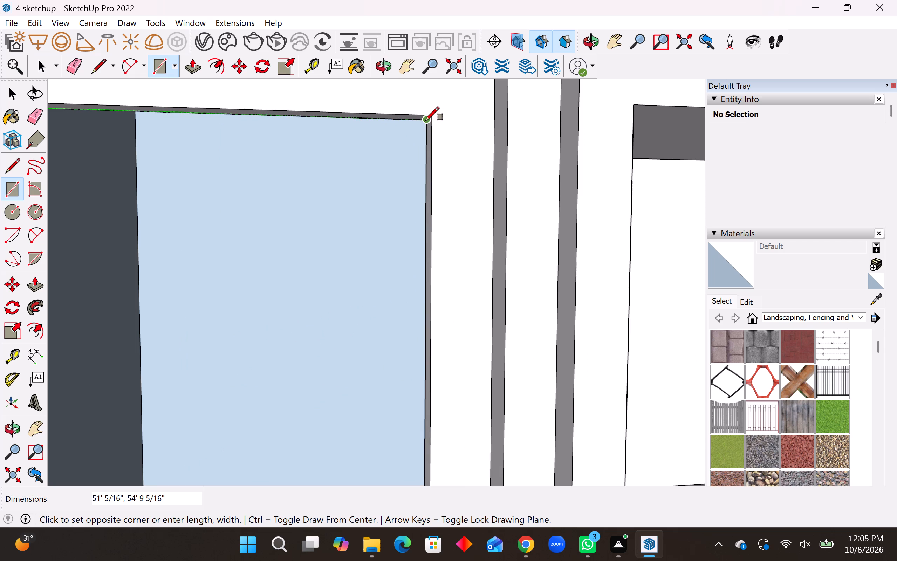
click(425, 121)
scroll(422, 243, down, 10)
middle_drag(422, 243, 410, 275)
scroll(410, 275, down, 4)
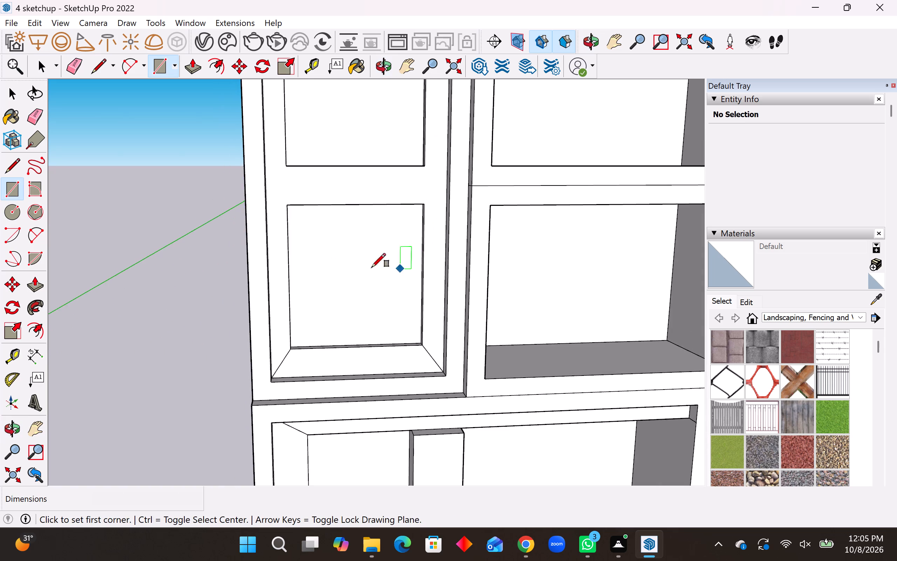
scroll(372, 267, down, 8)
key(space)
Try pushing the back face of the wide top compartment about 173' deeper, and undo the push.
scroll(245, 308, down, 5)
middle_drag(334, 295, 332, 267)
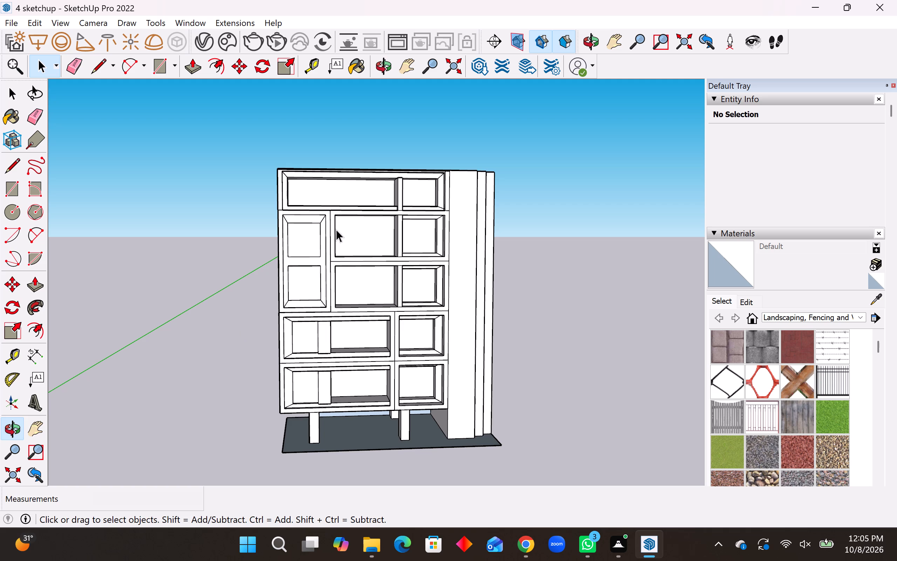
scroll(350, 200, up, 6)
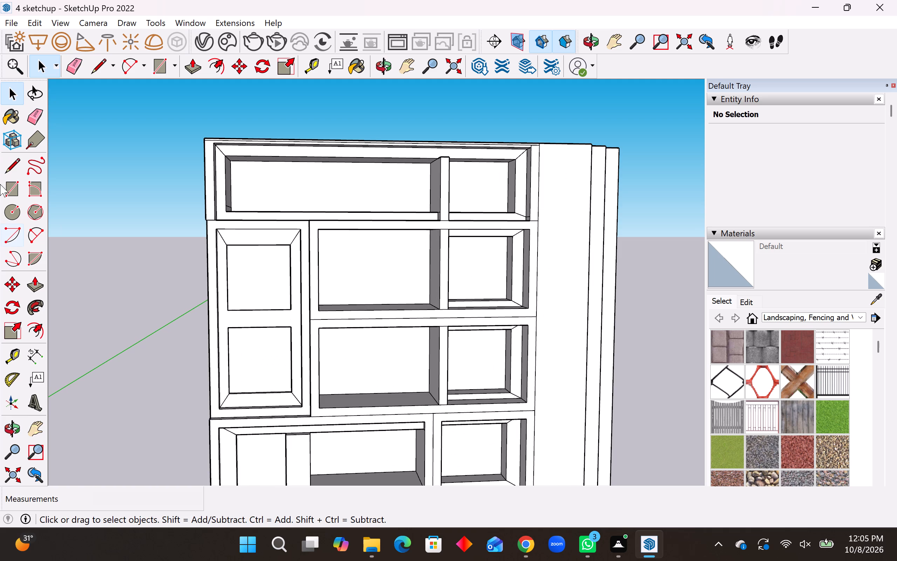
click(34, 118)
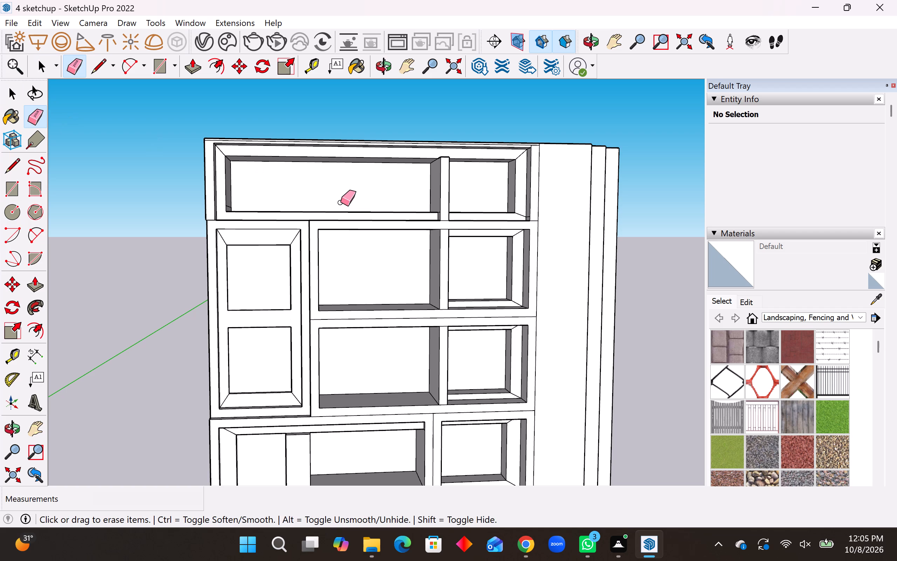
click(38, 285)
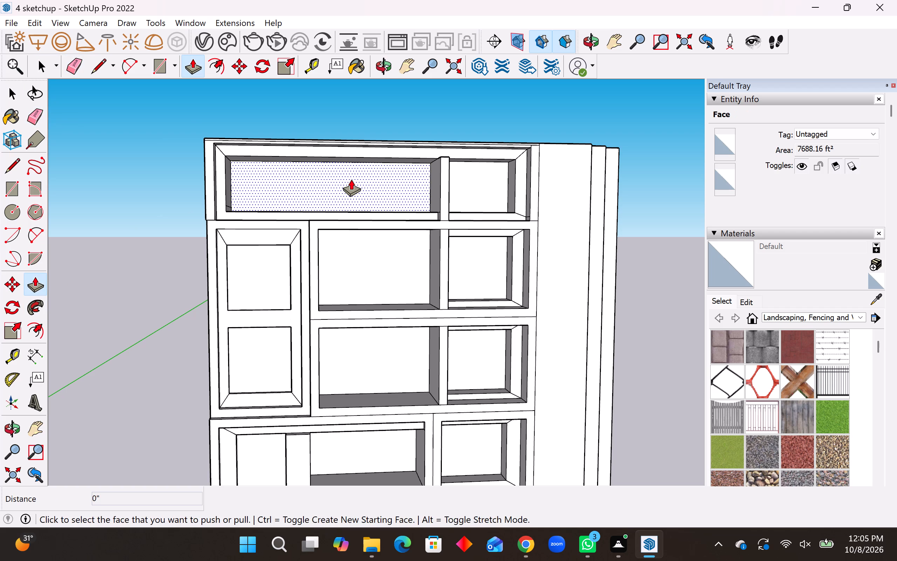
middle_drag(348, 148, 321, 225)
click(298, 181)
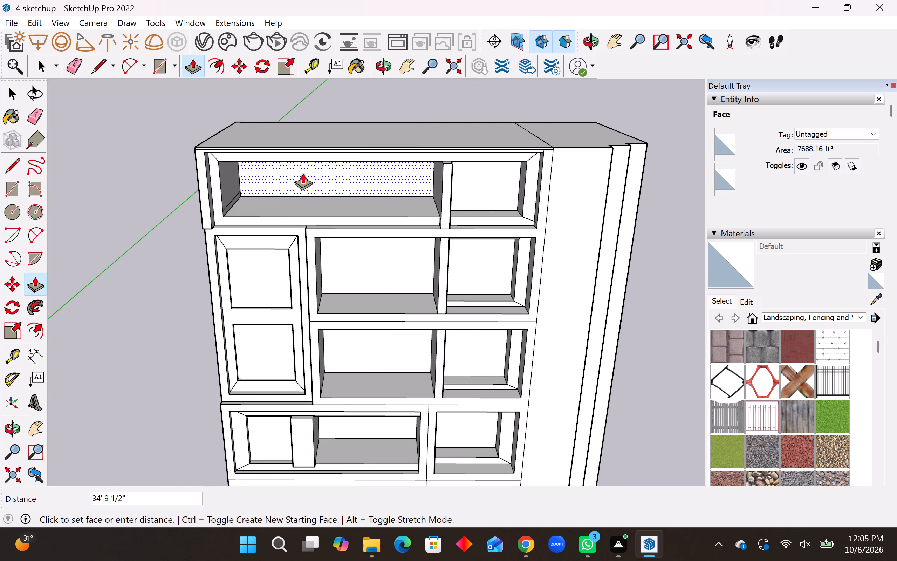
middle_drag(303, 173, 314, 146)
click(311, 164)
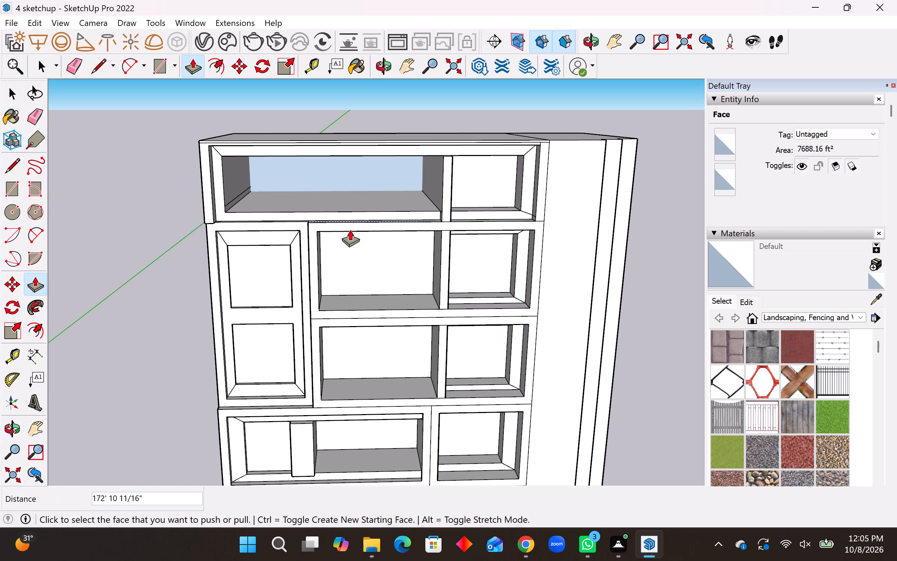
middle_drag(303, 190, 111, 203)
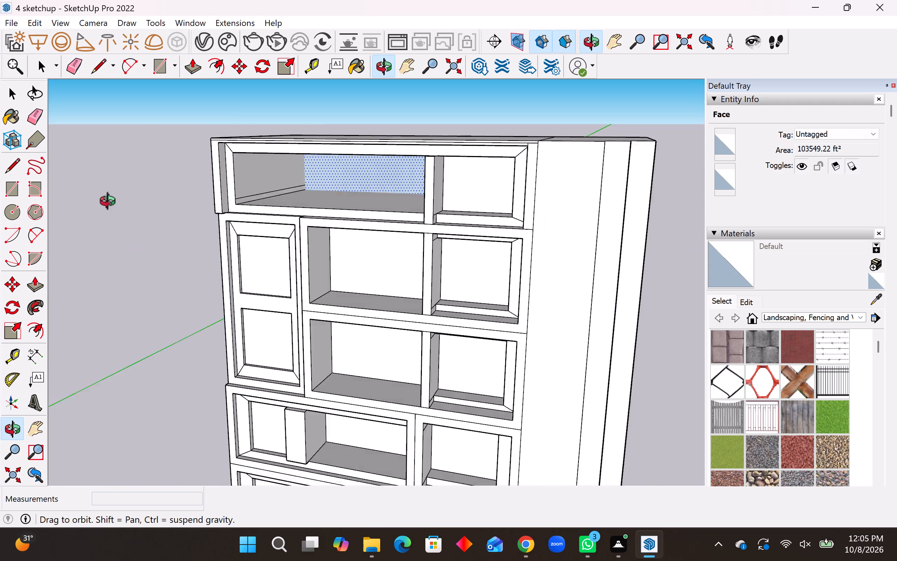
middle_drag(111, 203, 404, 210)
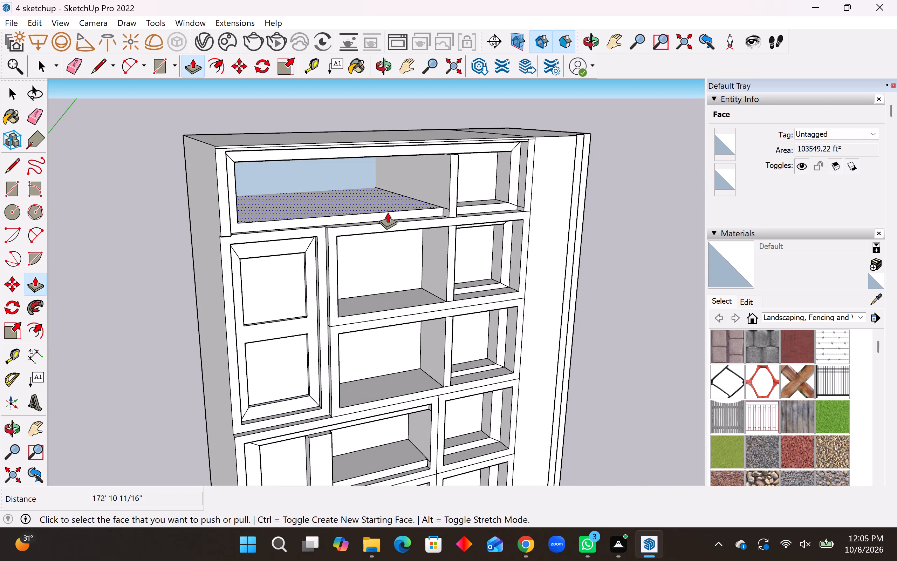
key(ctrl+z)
Push the back face of the wide top compartment about 90' deeper and check it from around the cabinet.
click(356, 188)
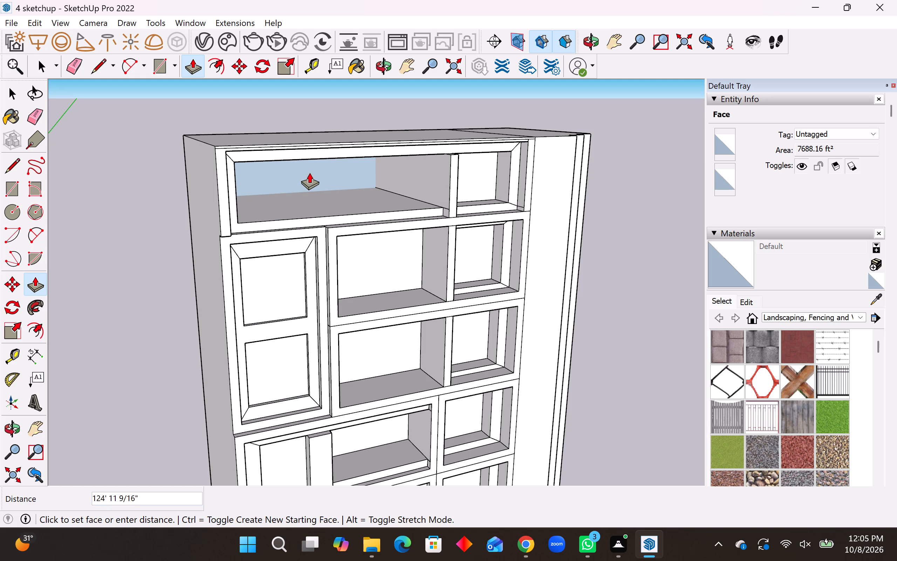
click(320, 178)
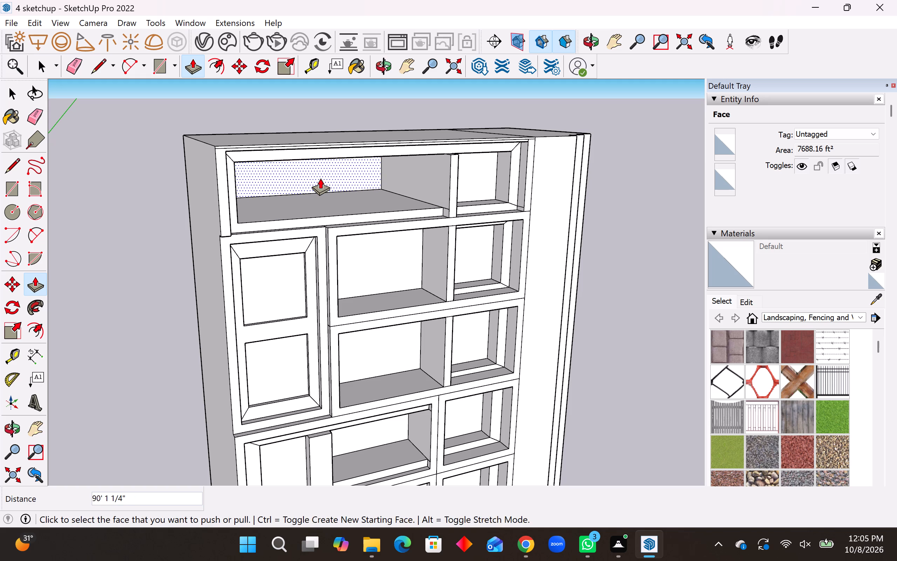
middle_drag(397, 219, 290, 191)
middle_drag(290, 191, 866, 154)
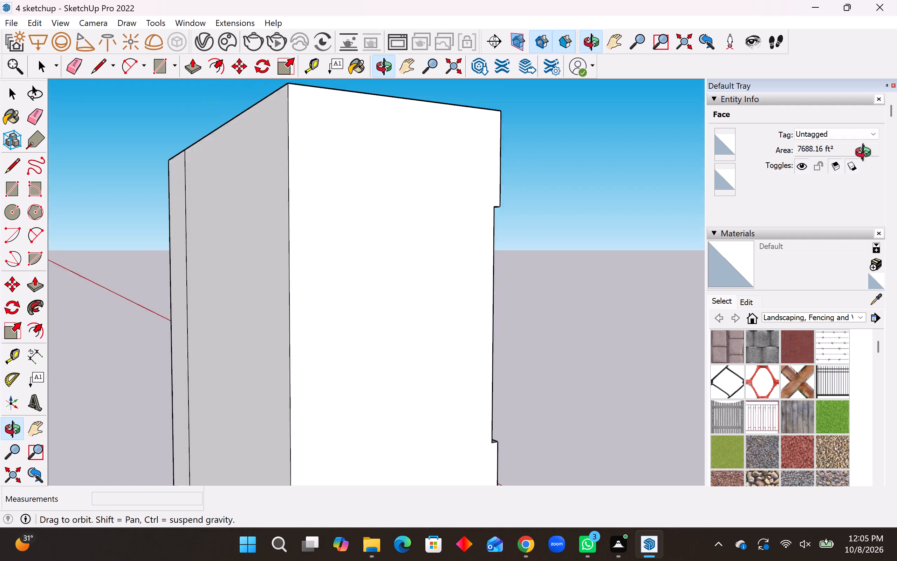
middle_drag(866, 154, 306, 207)
scroll(333, 298, down, 4)
middle_drag(349, 237, 348, 219)
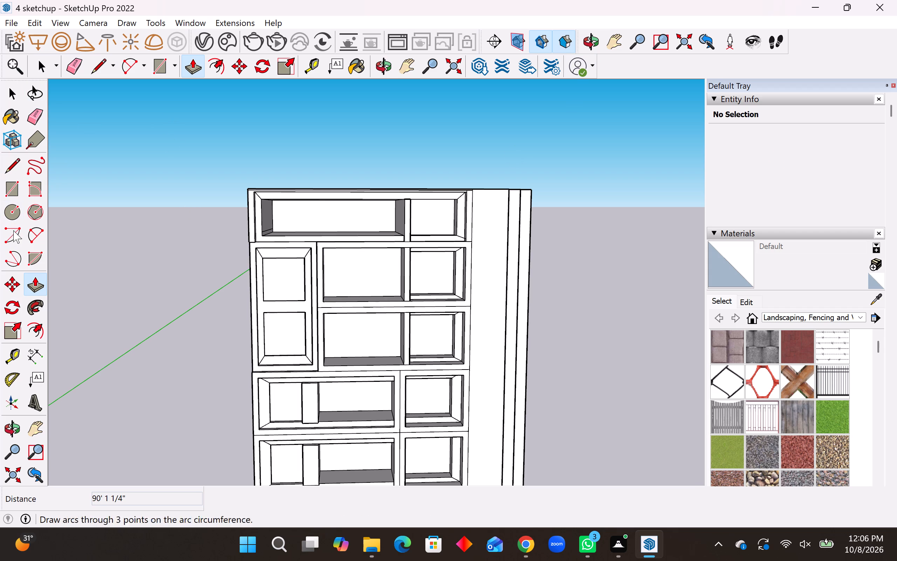
Draw a line about 173' across the wide top compartment's opening and one about 15' down to its bottom edge, forming a front strip.
click(8, 167)
scroll(456, 258, up, 5)
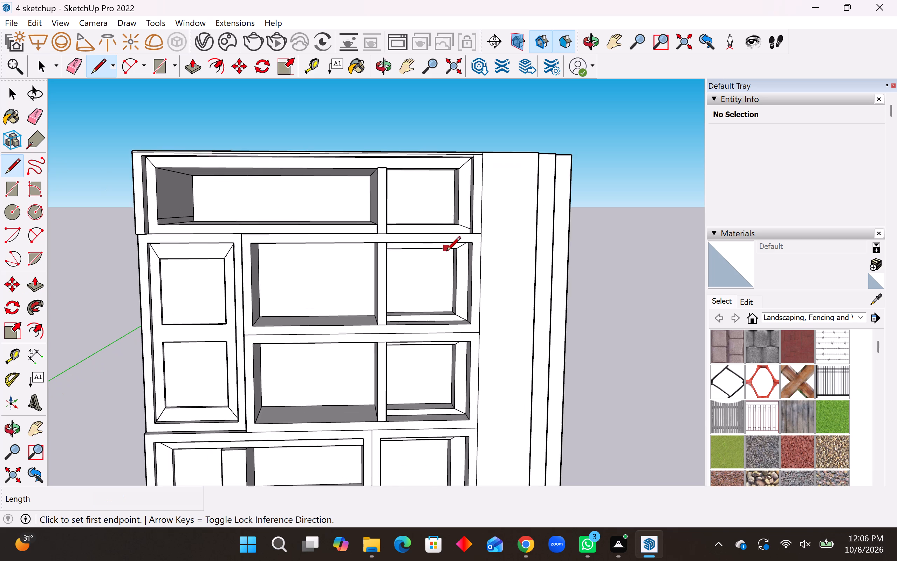
middle_drag(445, 244, 470, 233)
scroll(26, 197, up, 3)
scroll(163, 194, up, 3)
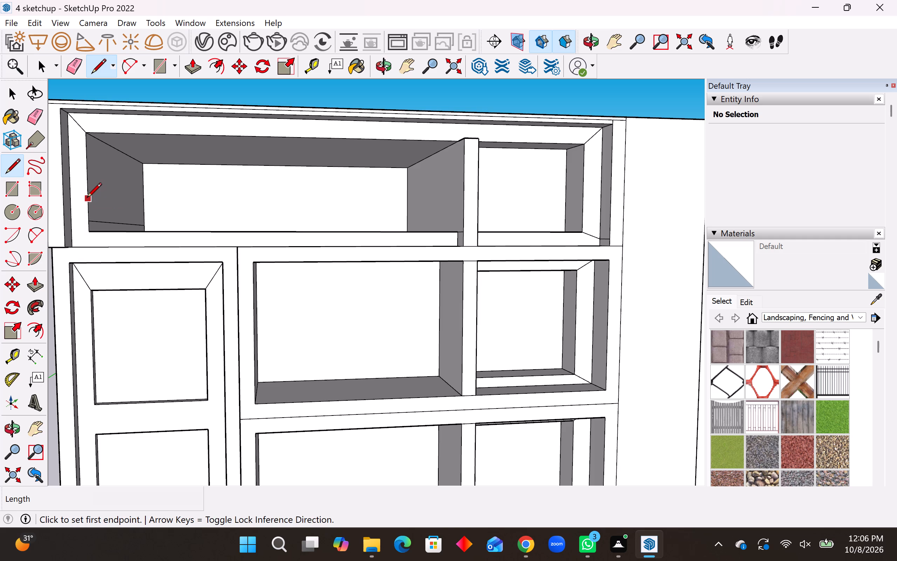
click(87, 198)
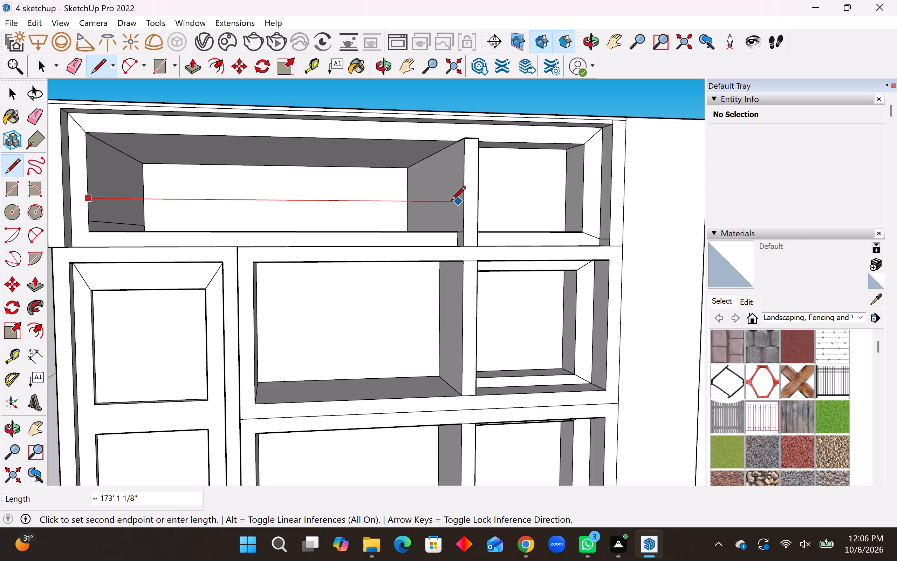
click(451, 202)
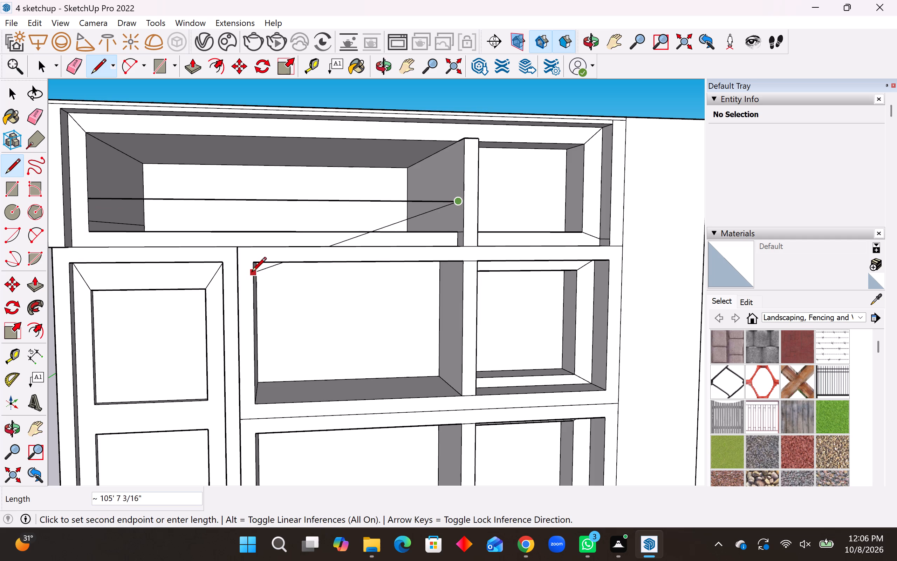
middle_drag(253, 274, 256, 296)
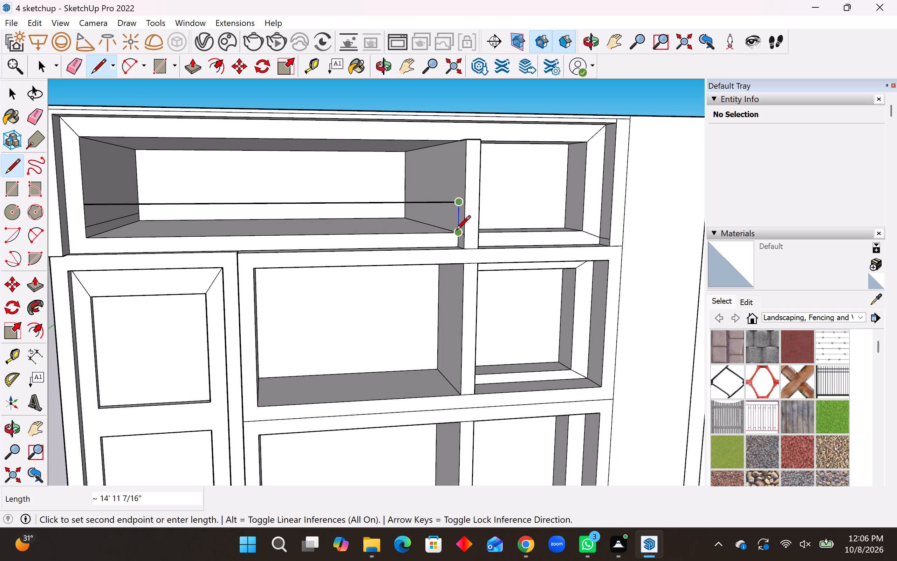
click(456, 231)
scroll(501, 292, down, 4)
middle_drag(474, 274, 448, 251)
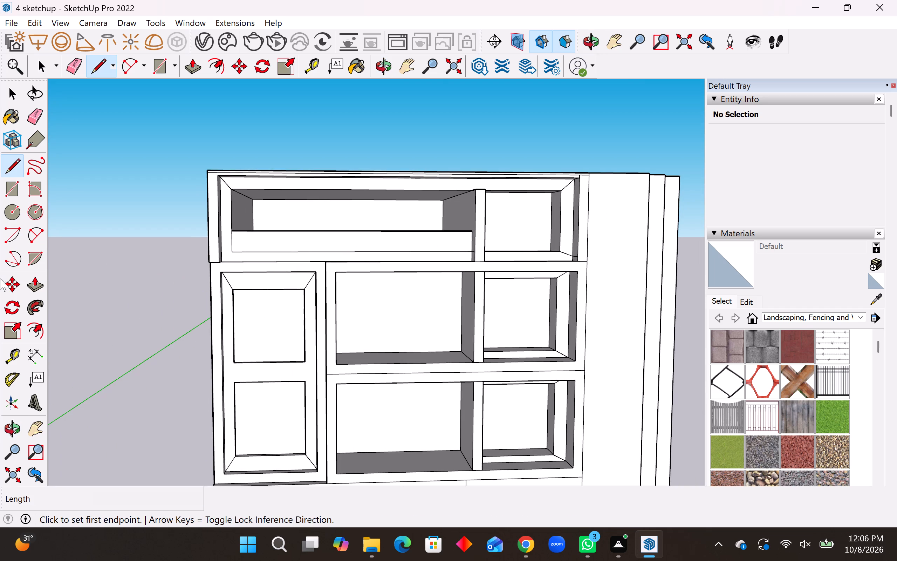
Place a horizontal guide 6" below the top edge of the wide top compartment's front strip.
click(13, 358)
scroll(314, 286, up, 3)
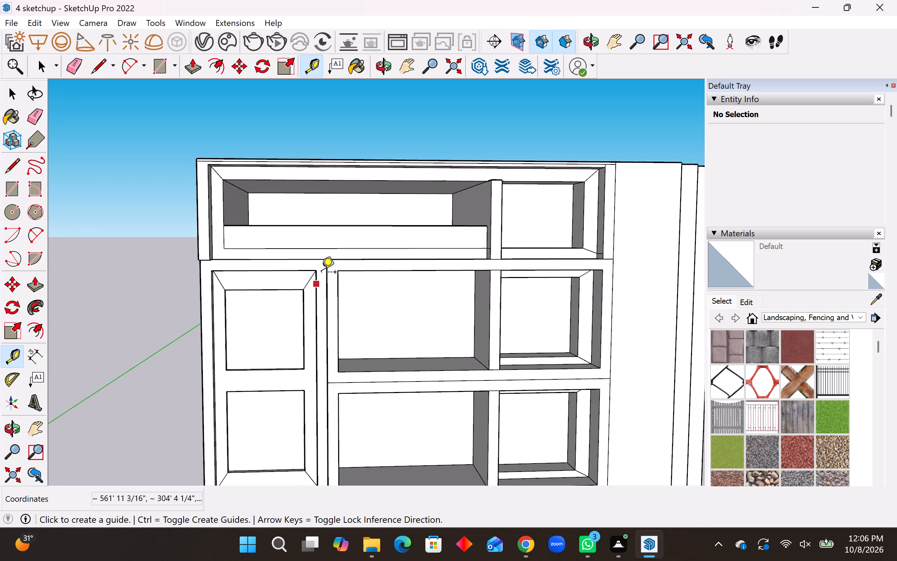
click(333, 215)
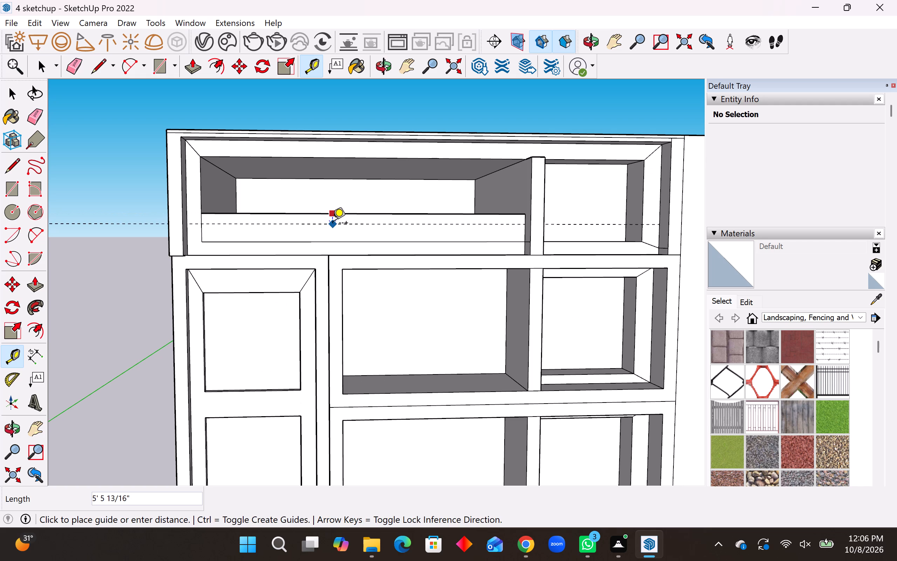
key(6)
key(shift+quotedbl)
key(Return)
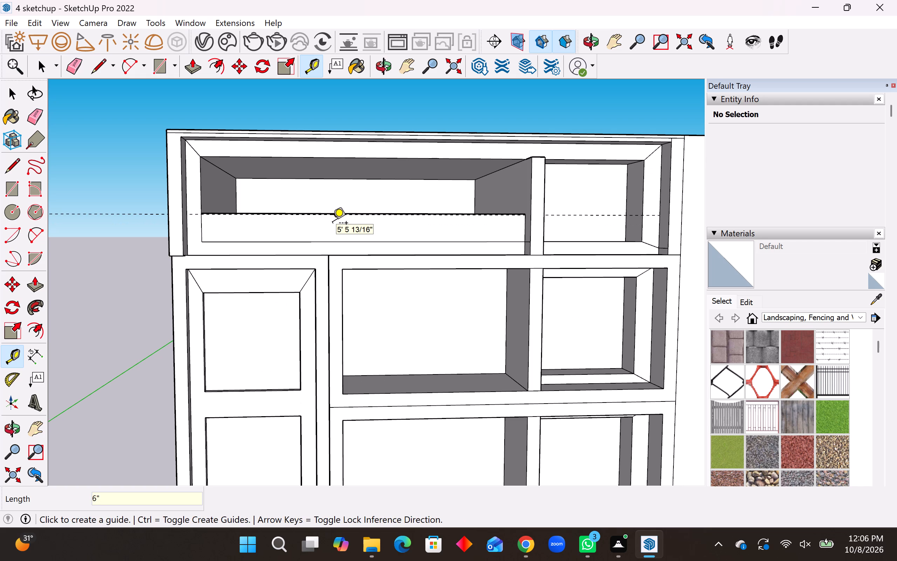
Draw a line about 173' long along the guide, across the full width of the wide top compartment's front strip.
middle_drag(319, 224, 314, 249)
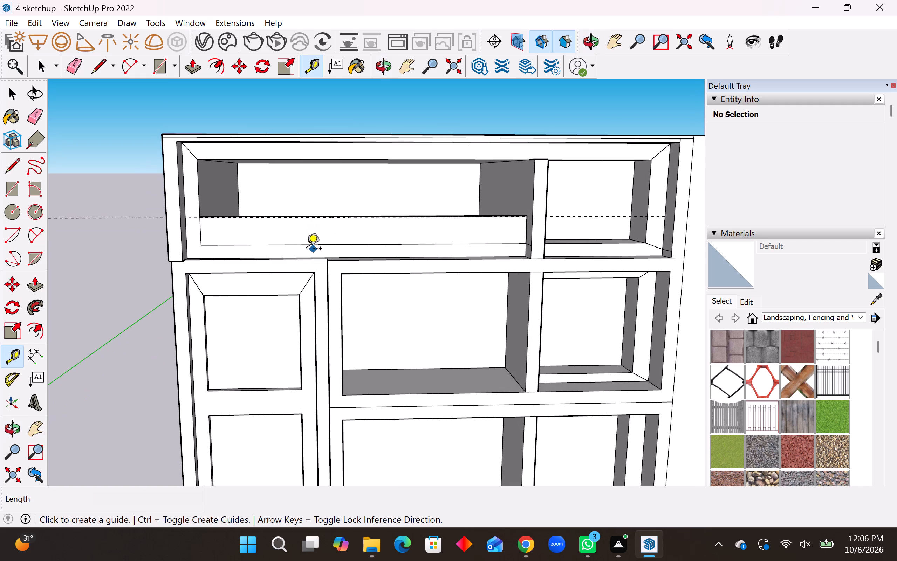
scroll(167, 241, up, 7)
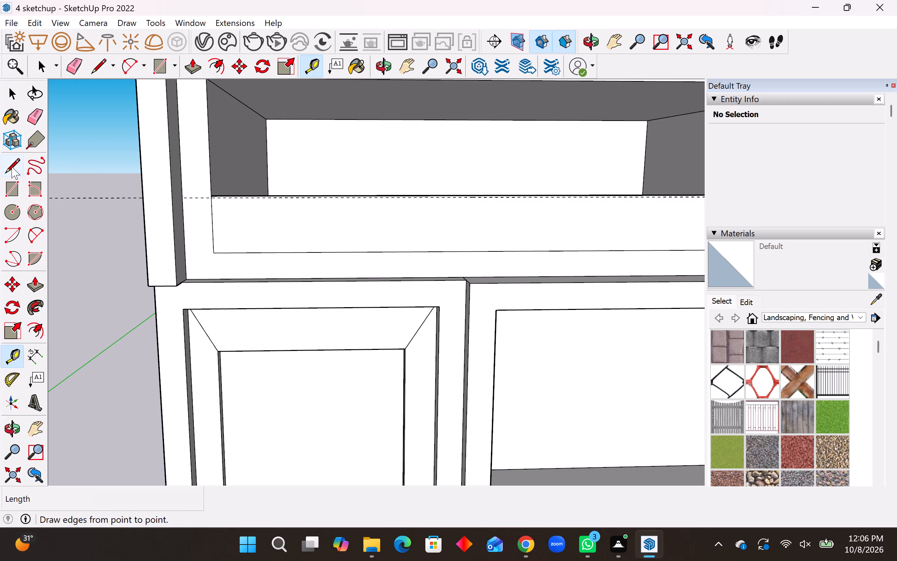
click(12, 167)
scroll(163, 192, up, 3)
scroll(224, 214, up, 3)
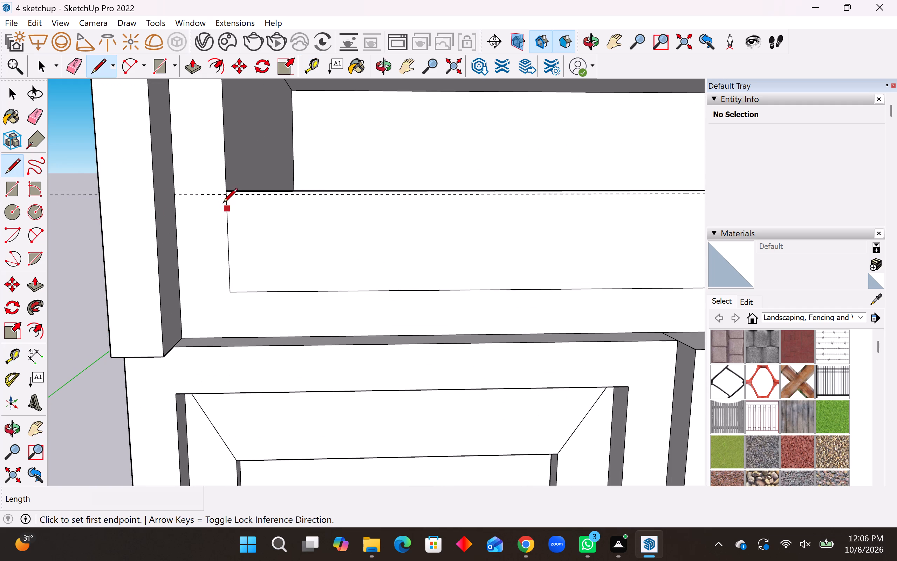
scroll(226, 198, up, 7)
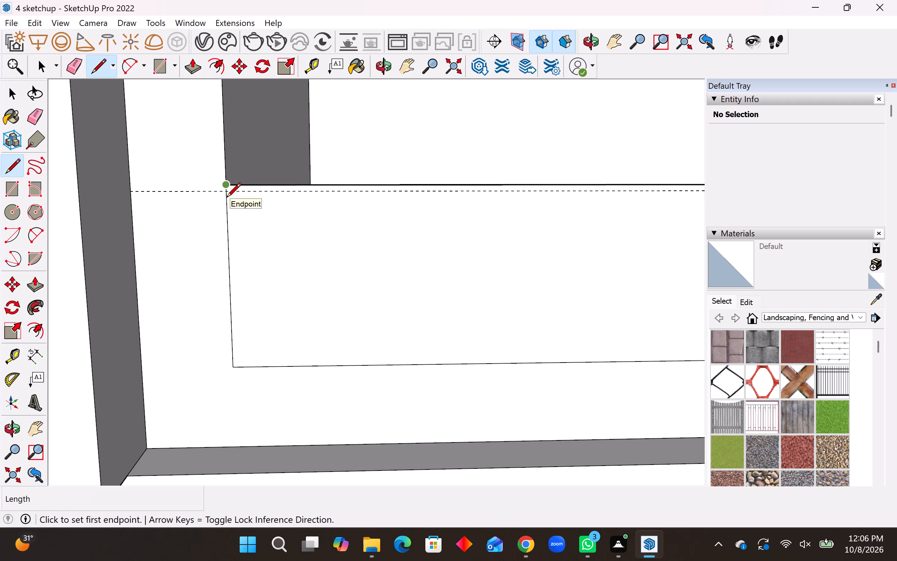
click(226, 195)
scroll(56, 263, down, 5)
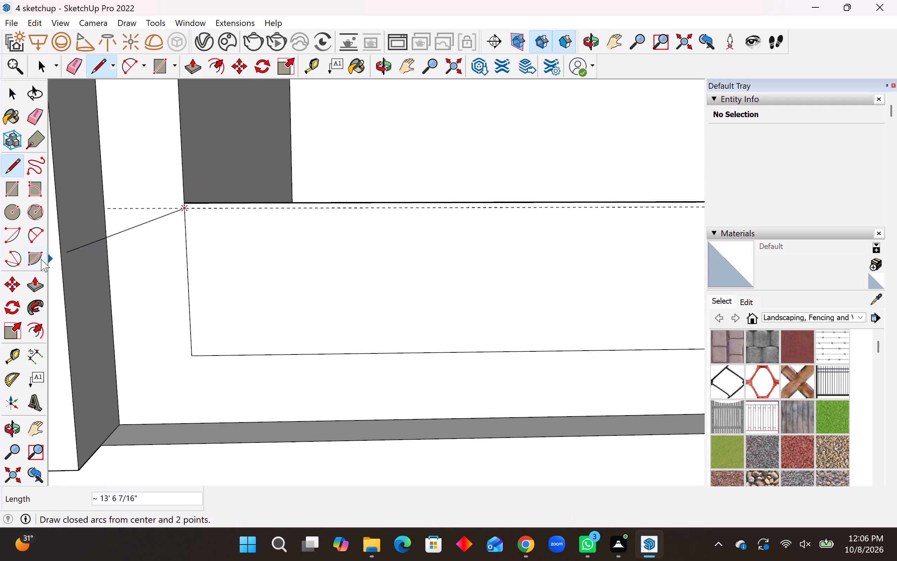
scroll(41, 259, down, 20)
scroll(41, 259, down, 9)
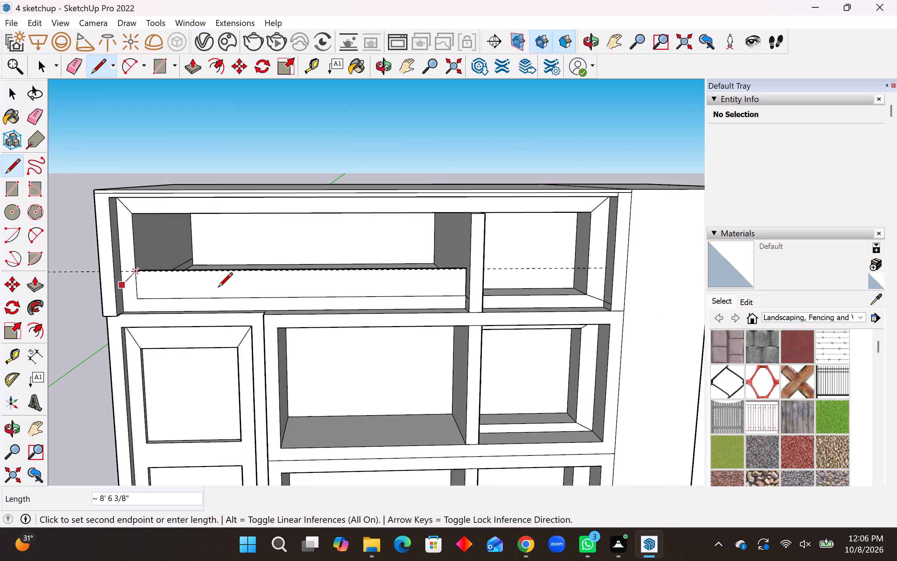
scroll(398, 276, up, 19)
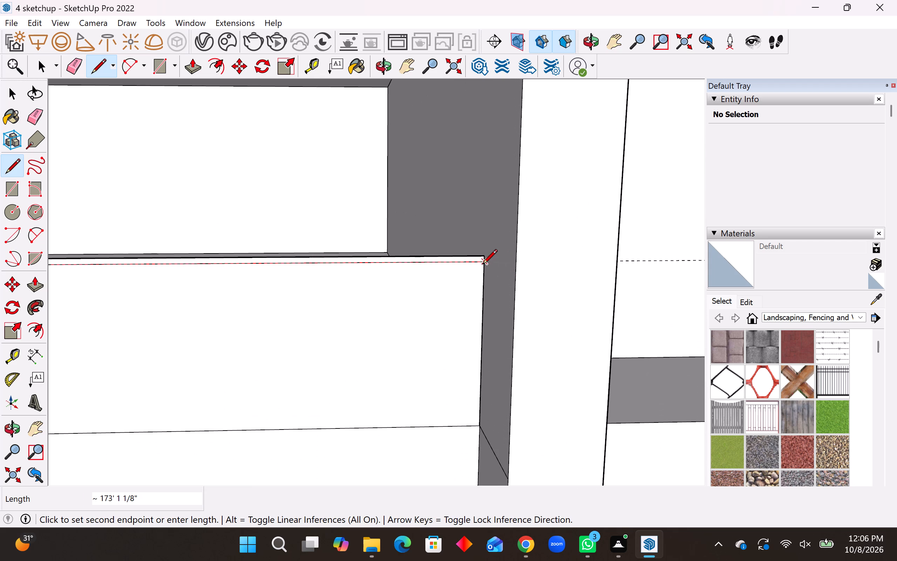
click(482, 265)
Paint the thin band along the front strip's top edge with 0136_Charcoal from the Colors-Named collection.
scroll(512, 284, down, 17)
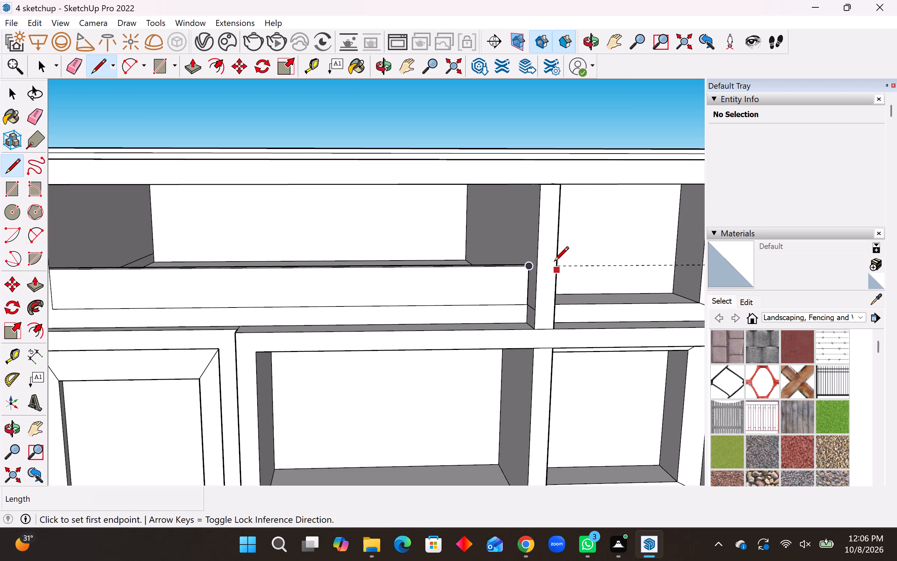
scroll(554, 262, down, 4)
middle_drag(510, 276, 503, 255)
scroll(459, 296, up, 4)
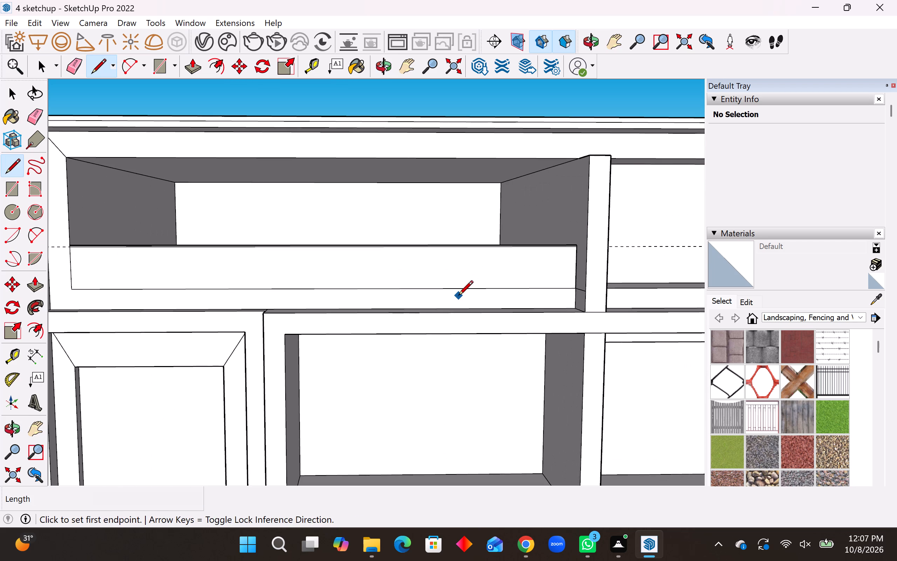
click(858, 316)
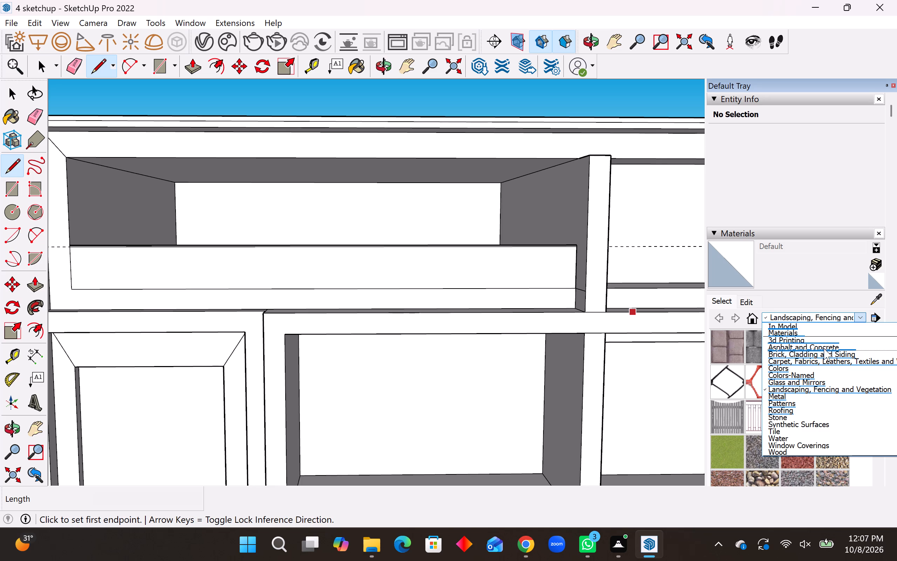
click(811, 374)
scroll(811, 394, down, 17)
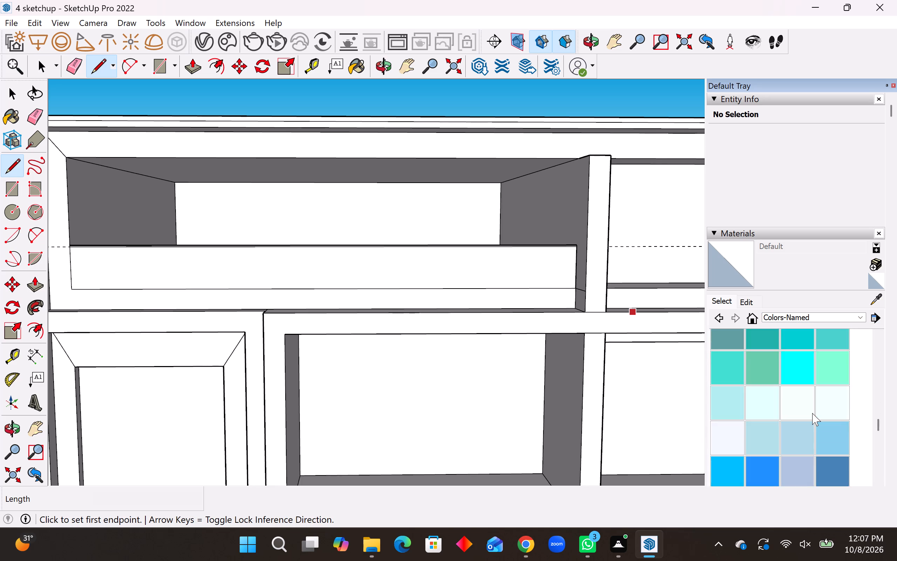
scroll(812, 413, down, 8)
click(829, 449)
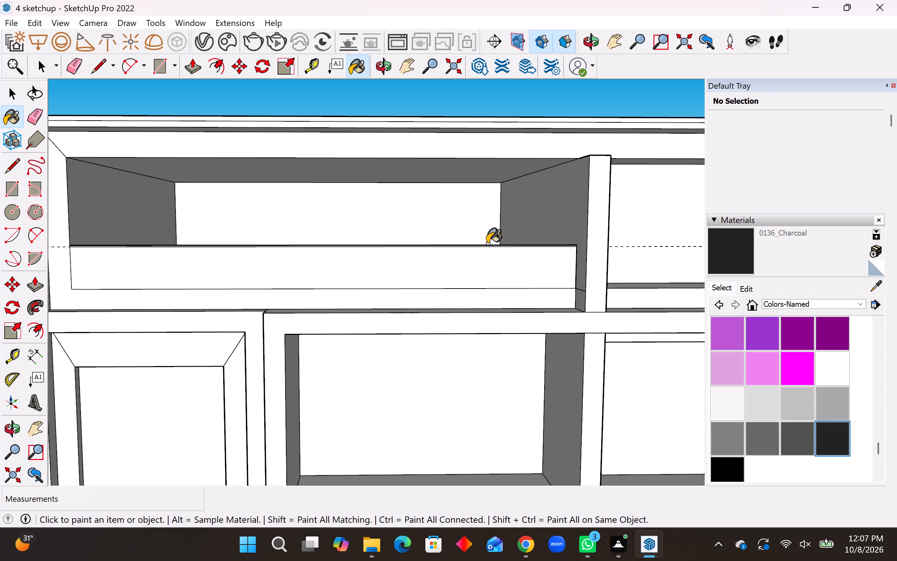
scroll(486, 245, up, 8)
click(484, 246)
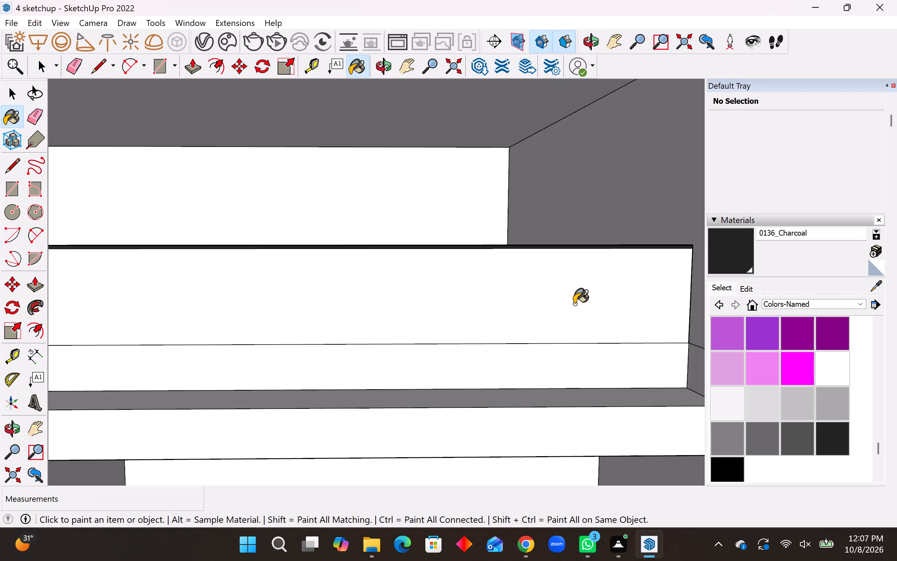
Erase the horizontal guide running across the wide top compartment's front strip.
scroll(626, 308, down, 9)
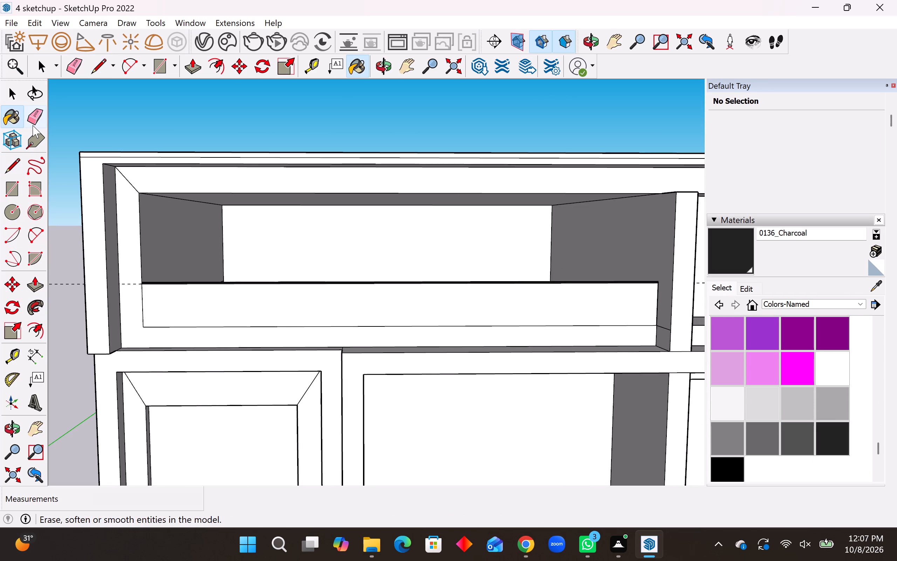
click(33, 125)
drag(71, 283, 71, 291)
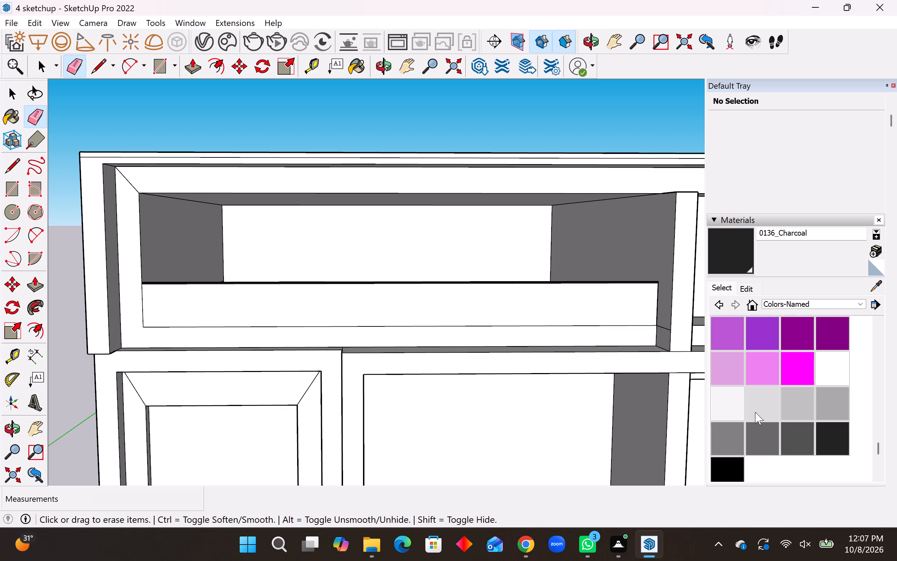
Paint the front strip below the charcoal band with Translucent Glass Gray from the Glass and Mirrors collection.
click(827, 302)
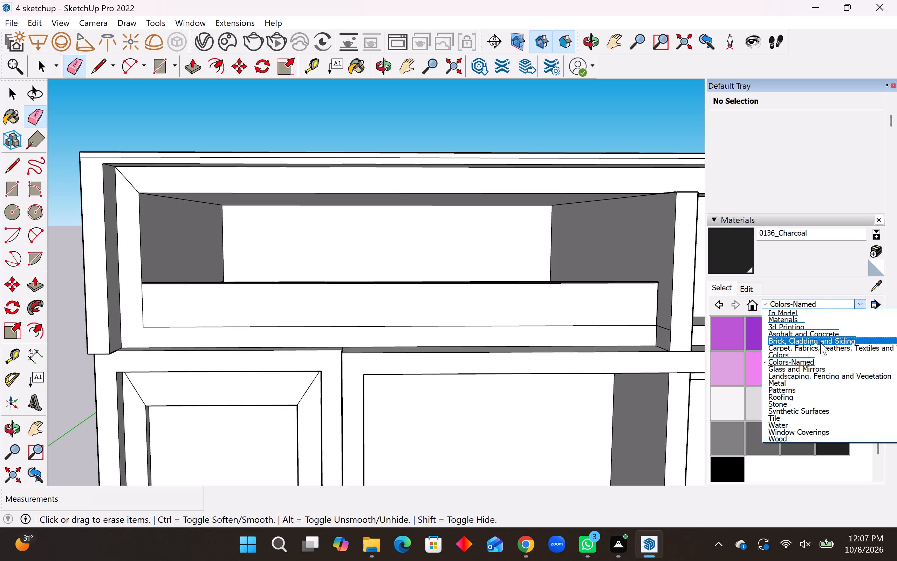
click(805, 367)
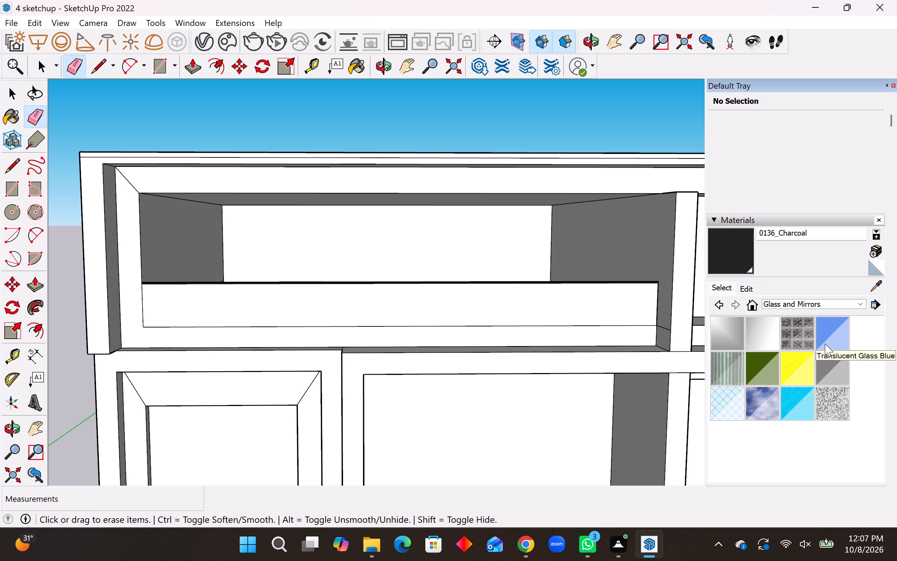
click(829, 365)
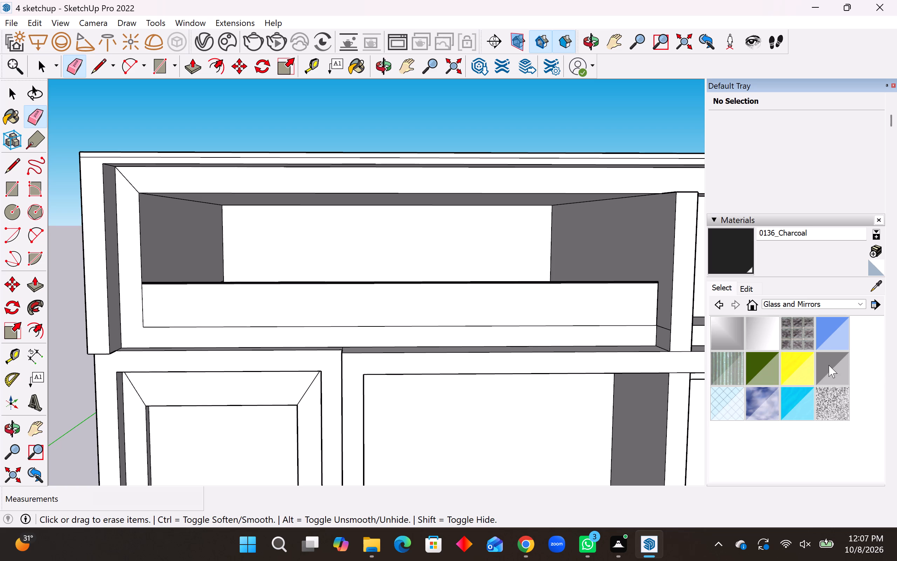
click(464, 294)
middle_drag(606, 290, 612, 279)
middle_click(612, 279)
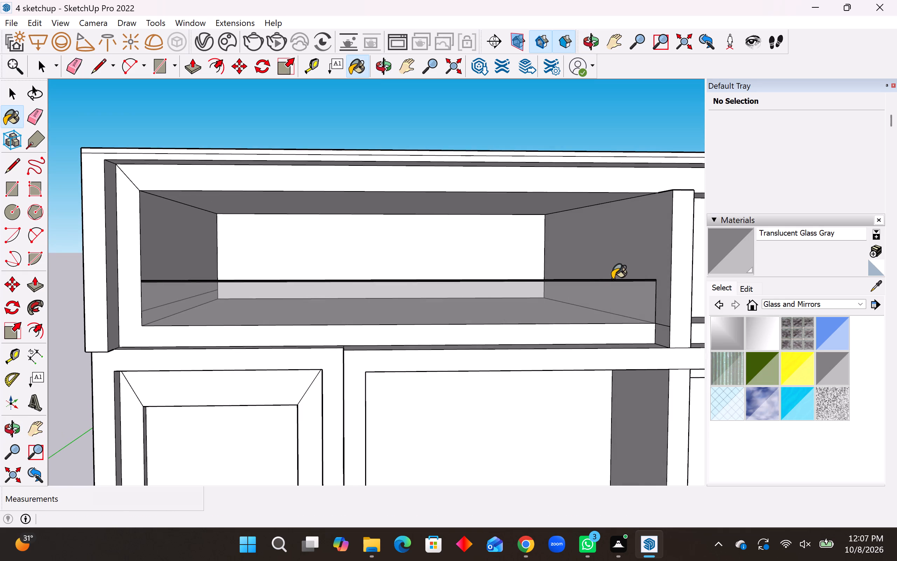
Draw a vertical line about 53' long between the top and bottom edge midpoints of the upper door panel.
scroll(544, 331, down, 8)
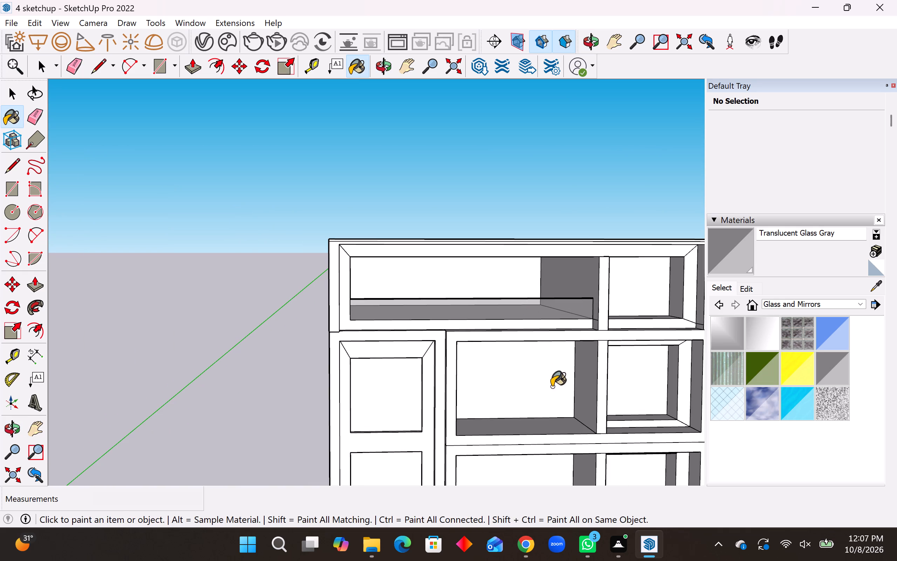
scroll(524, 357, down, 3)
middle_drag(461, 418, 440, 378)
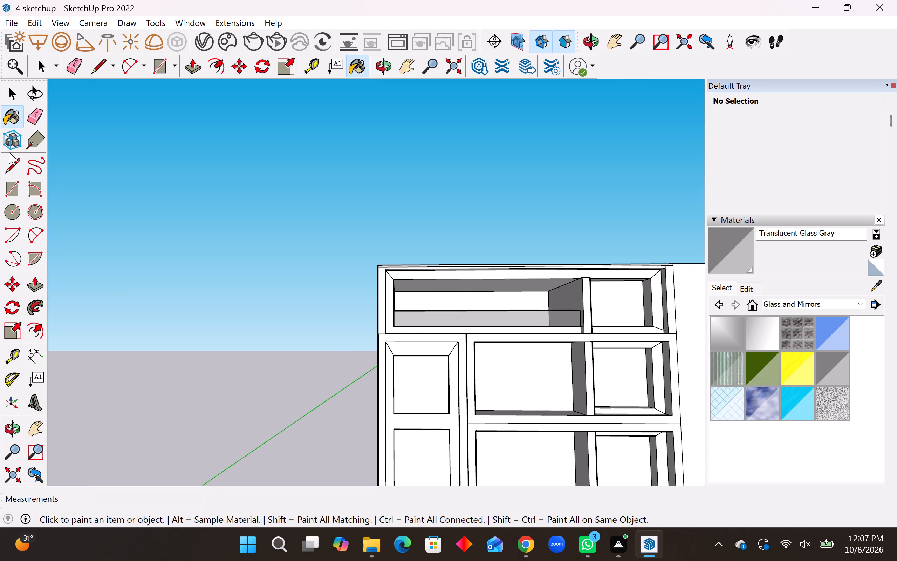
click(15, 168)
scroll(200, 147, down, 12)
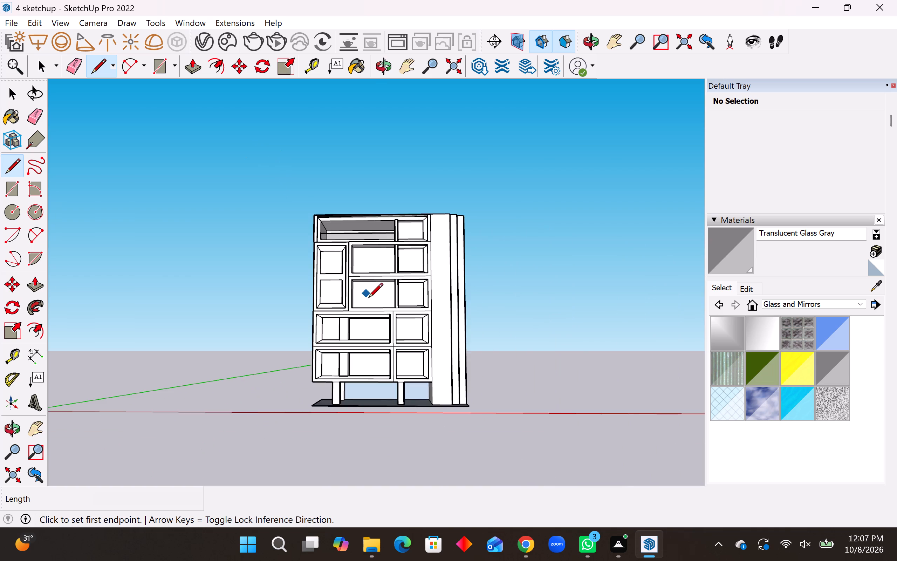
scroll(363, 299, up, 4)
scroll(332, 281, up, 4)
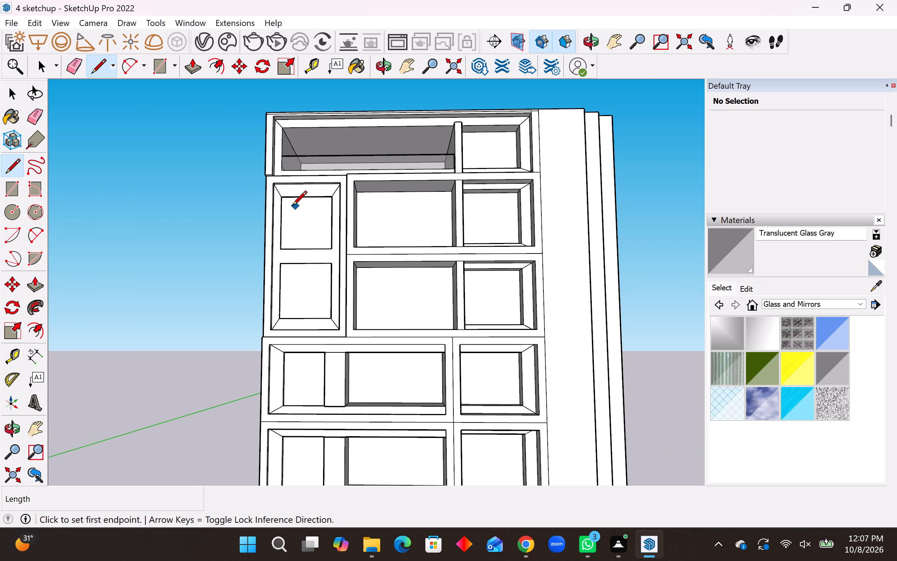
scroll(292, 207, up, 8)
scroll(313, 181, up, 3)
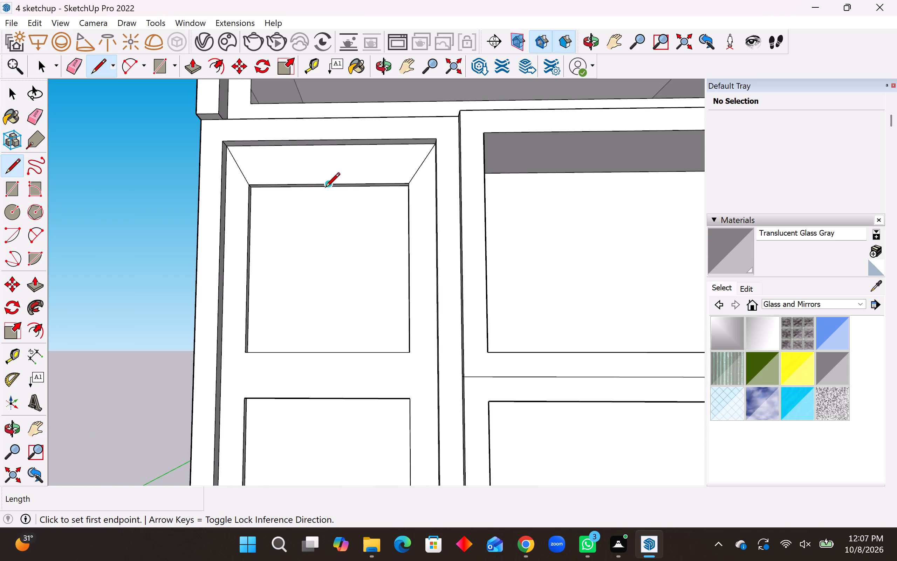
scroll(329, 195, up, 4)
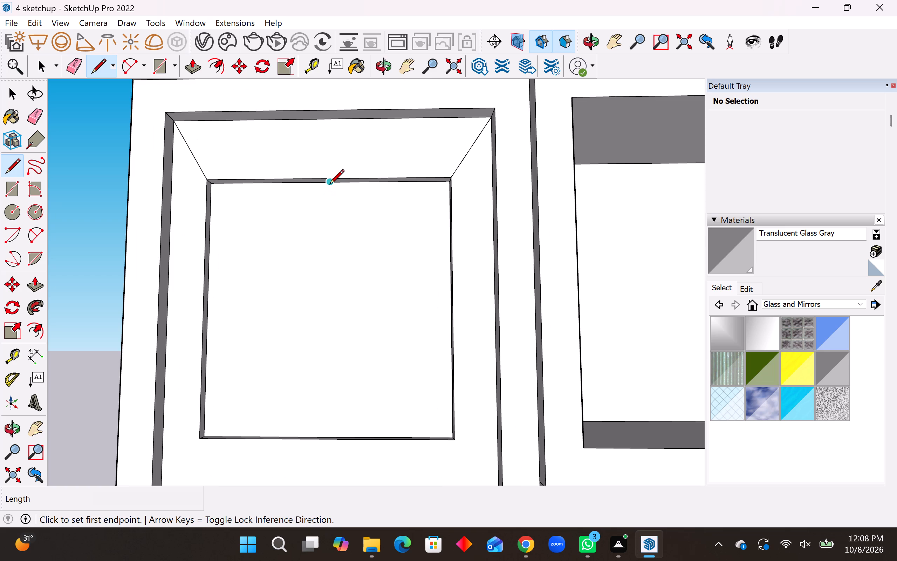
click(329, 185)
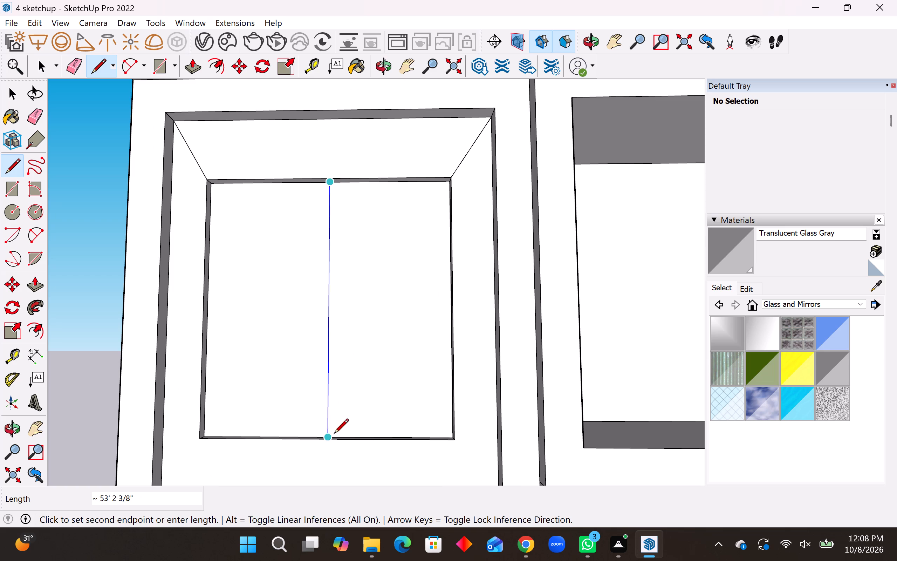
click(334, 434)
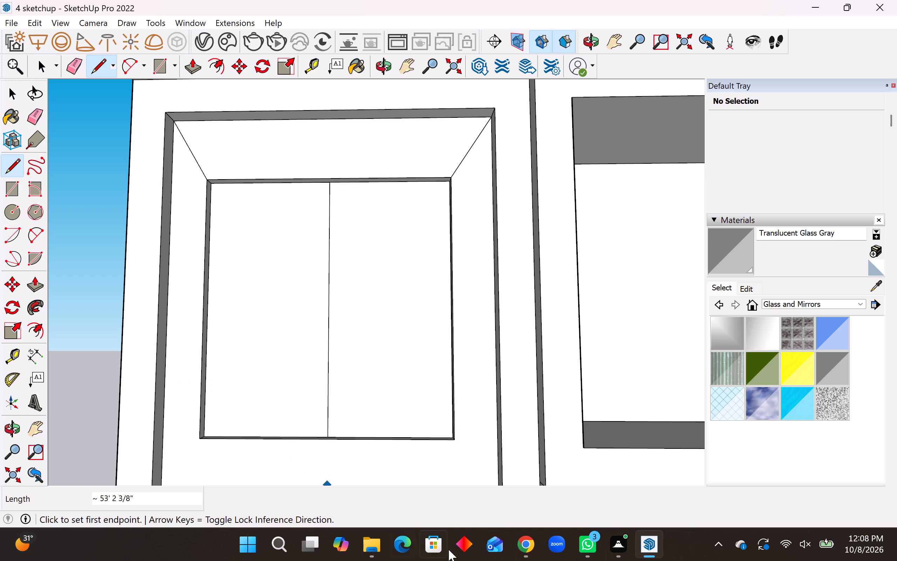
Switch to Chrome, search 3D Warehouse for "glass windows" and look through the models.
click(527, 545)
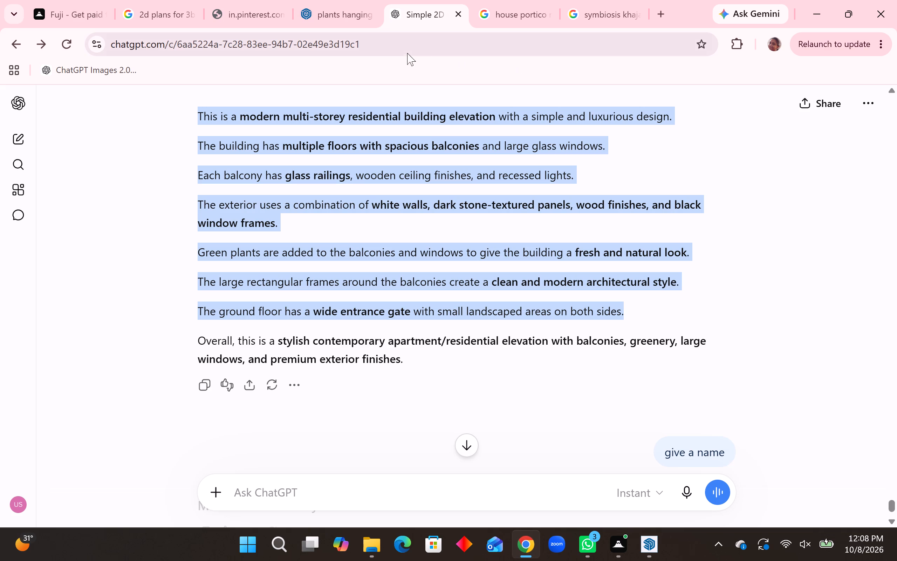
click(330, 13)
click(562, 111)
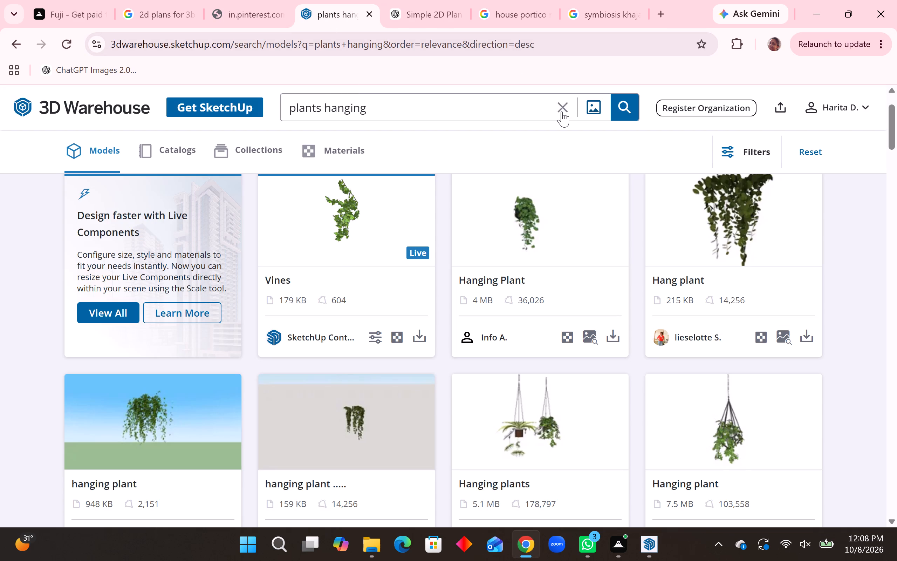
click(521, 112)
text(glass windows)
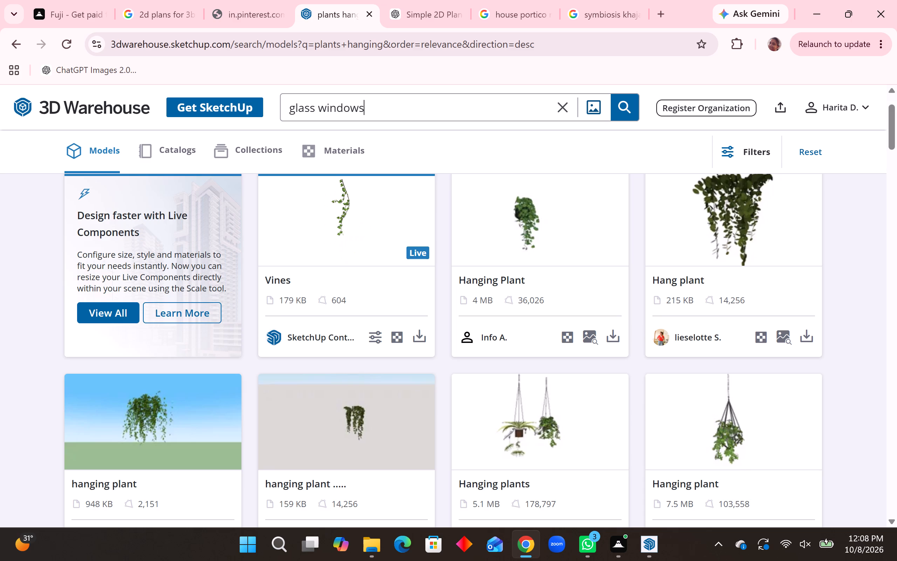
key(Return)
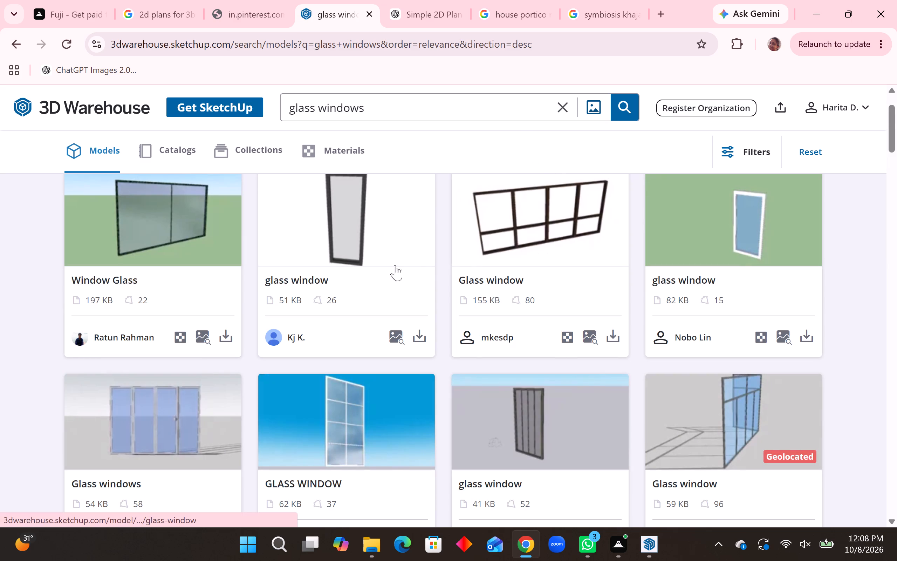
scroll(448, 242, down, 3)
scroll(448, 242, up, 3)
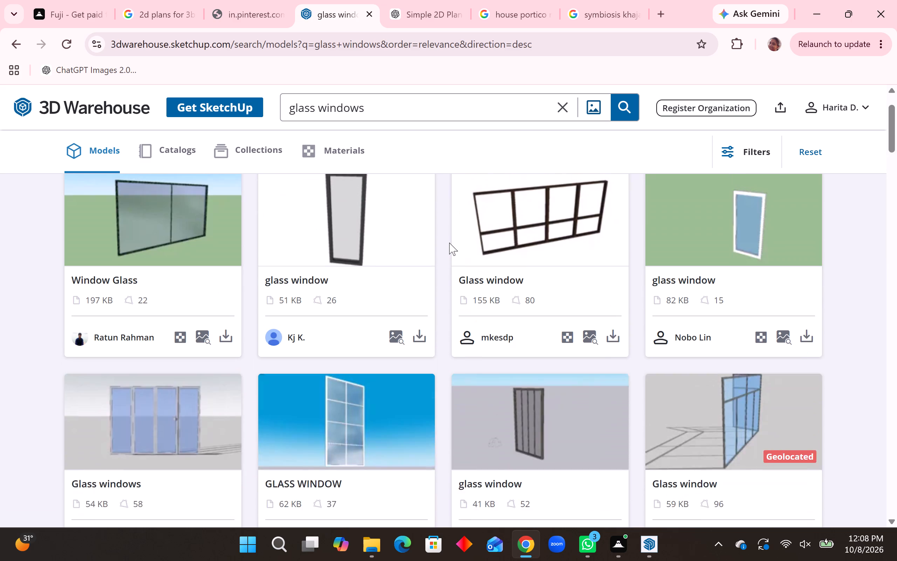
Browse the 3D Warehouse glass window results and download the "normal thai glasse window" model.
scroll(449, 243, up, 1)
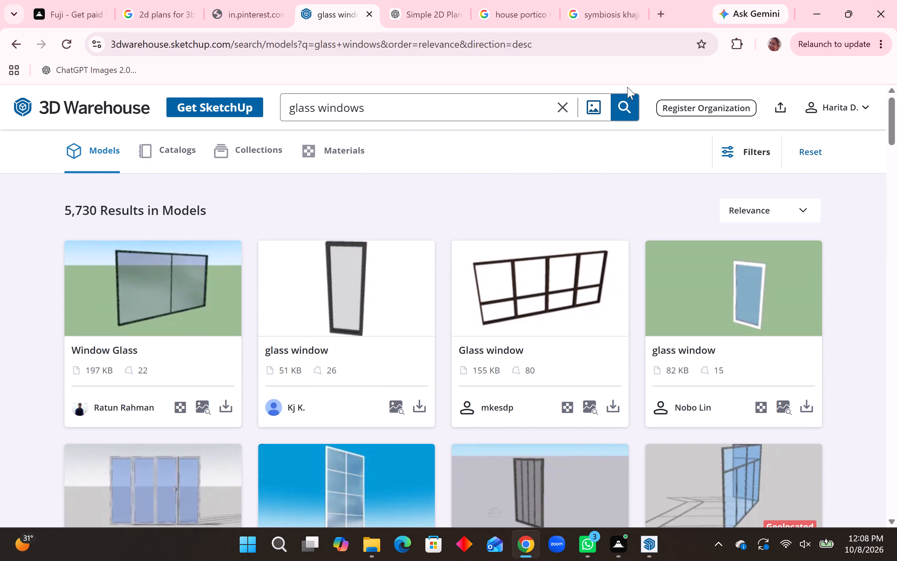
scroll(220, 303, down, 3)
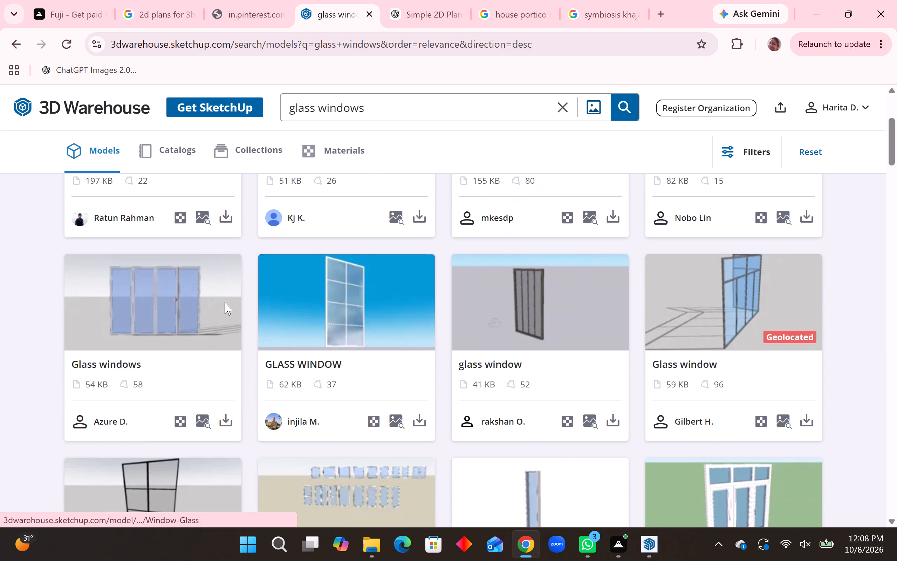
scroll(229, 304, down, 5)
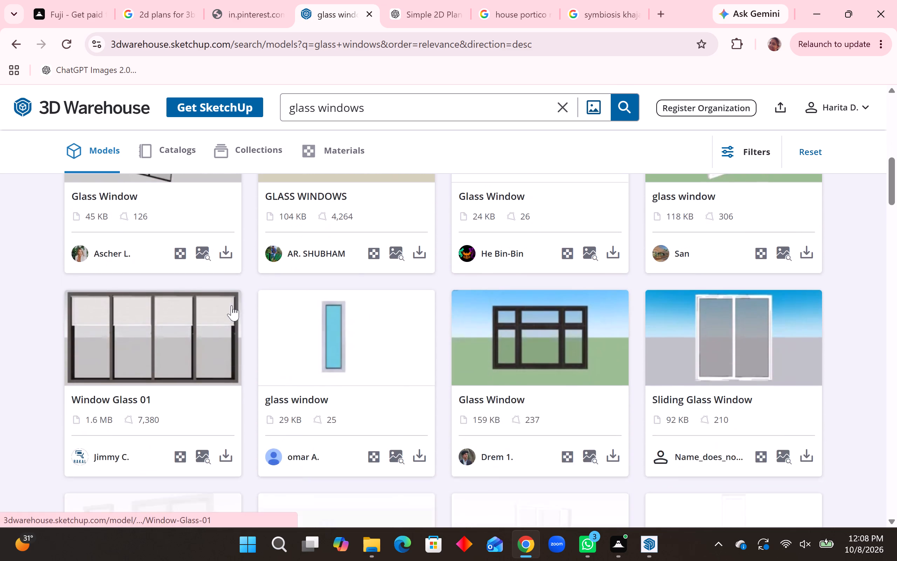
scroll(232, 305, down, 6)
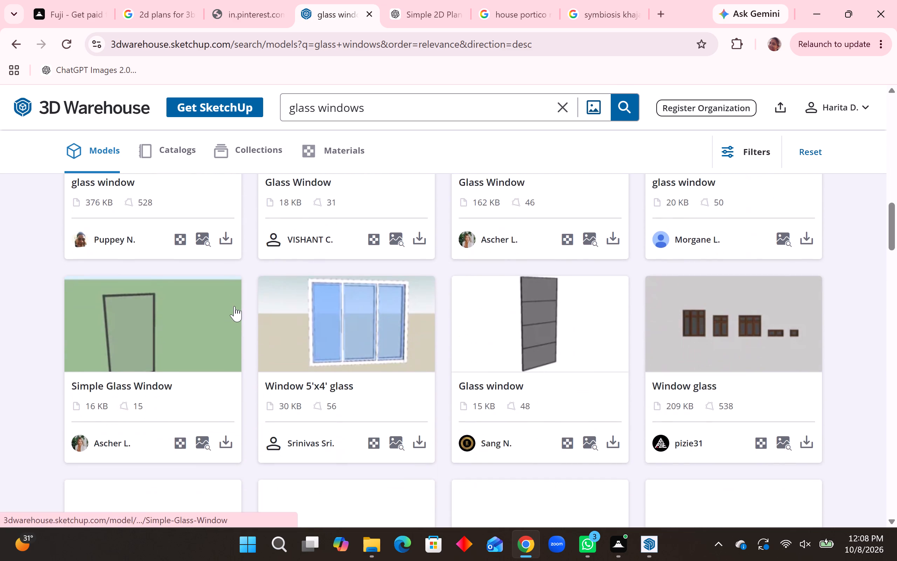
scroll(234, 306, down, 4)
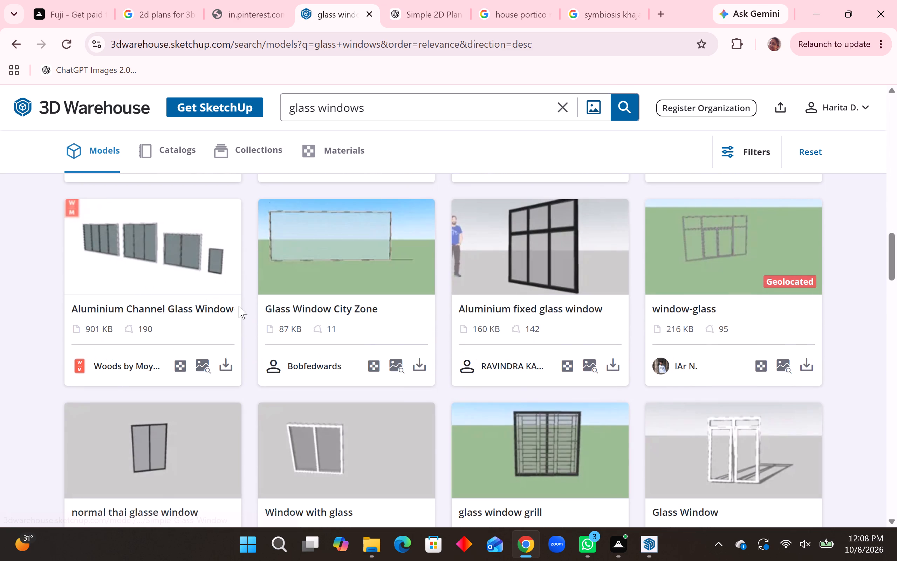
scroll(239, 306, down, 3)
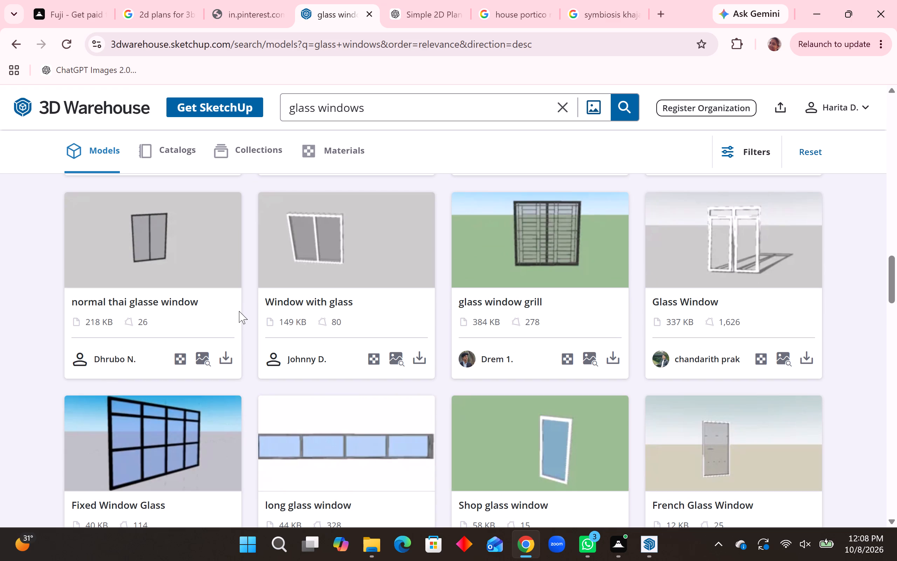
click(227, 360)
click(244, 385)
Switch to SketchUp, import the downloaded "normal+window (1)" file and place it near the lower left of the upper door panel.
click(643, 542)
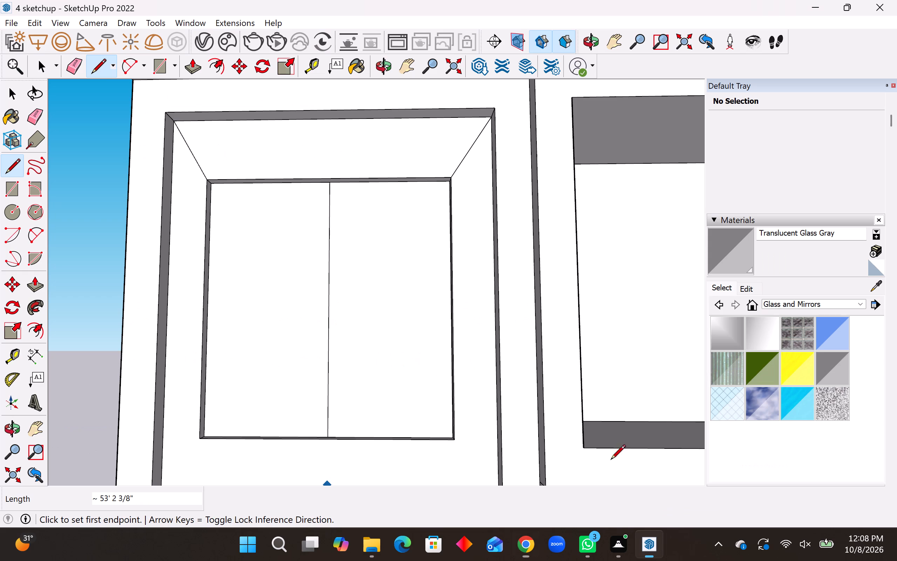
click(12, 22)
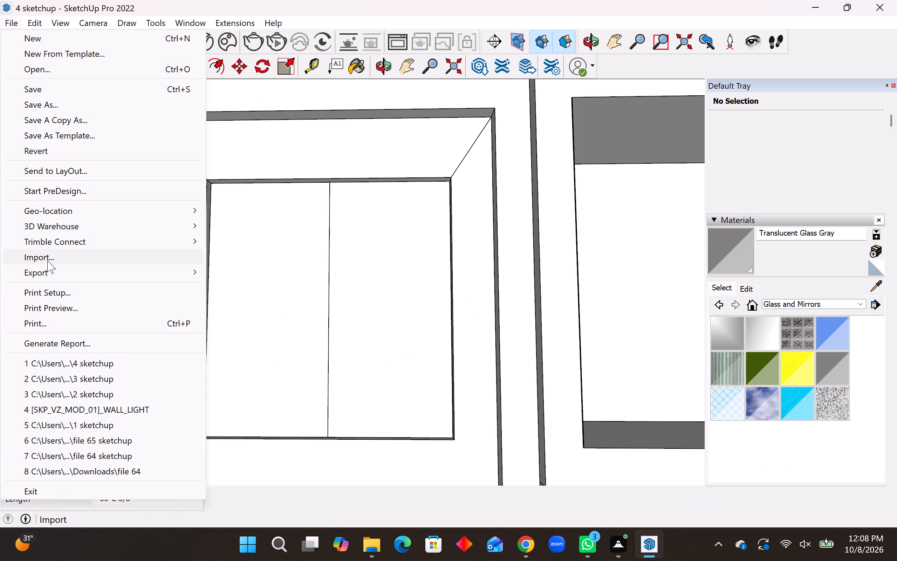
click(47, 261)
scroll(259, 240, down, 3)
click(430, 200)
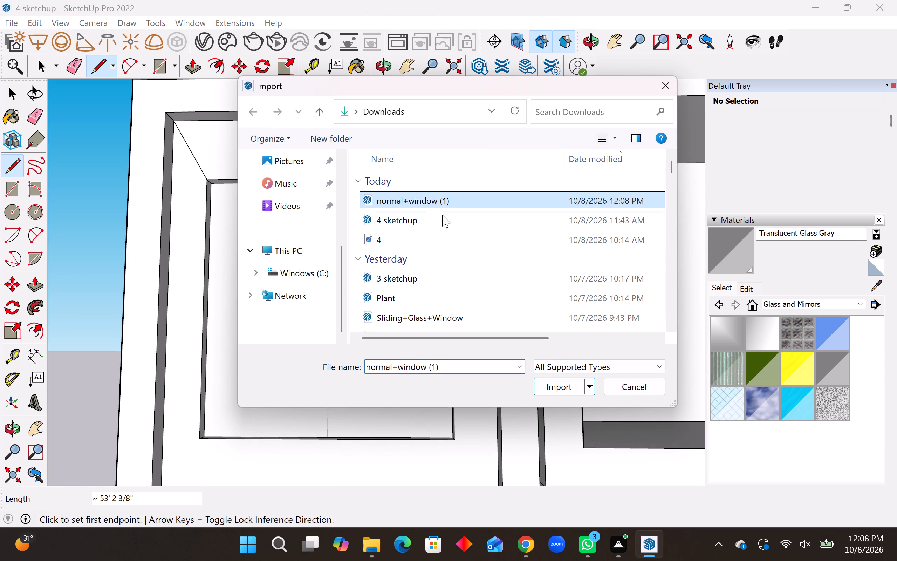
click(557, 386)
scroll(482, 367, down, 8)
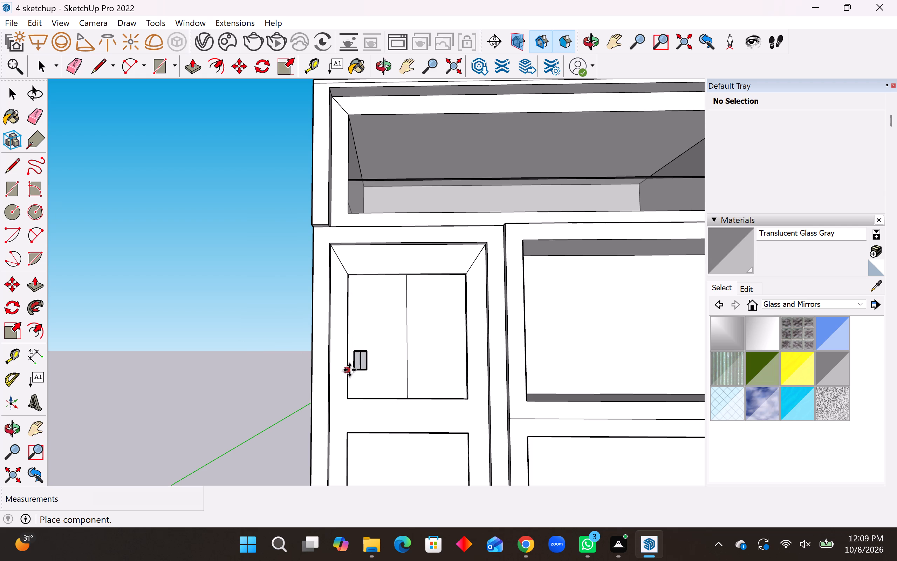
click(349, 370)
Erase the vertical line dividing the upper door panel in two.
middle_drag(443, 367, 439, 423)
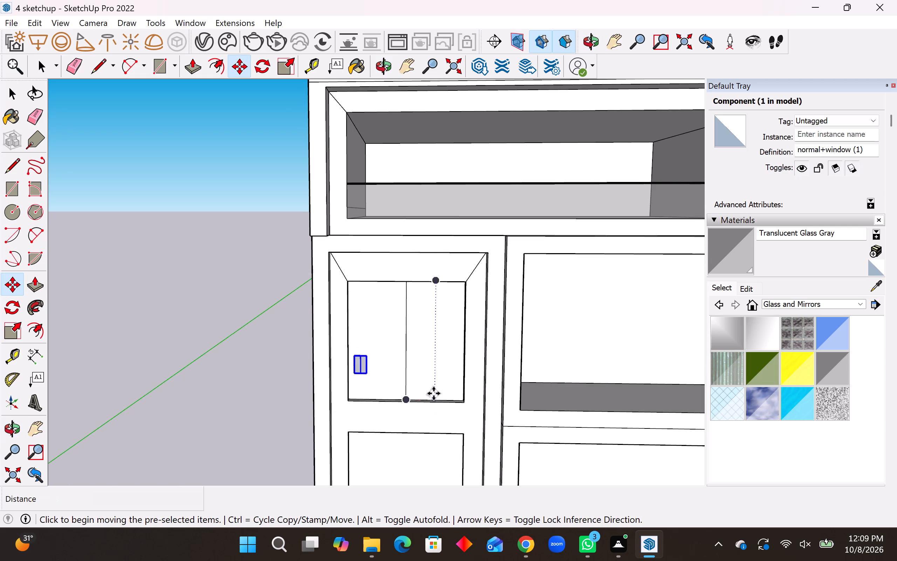
key(space)
click(37, 114)
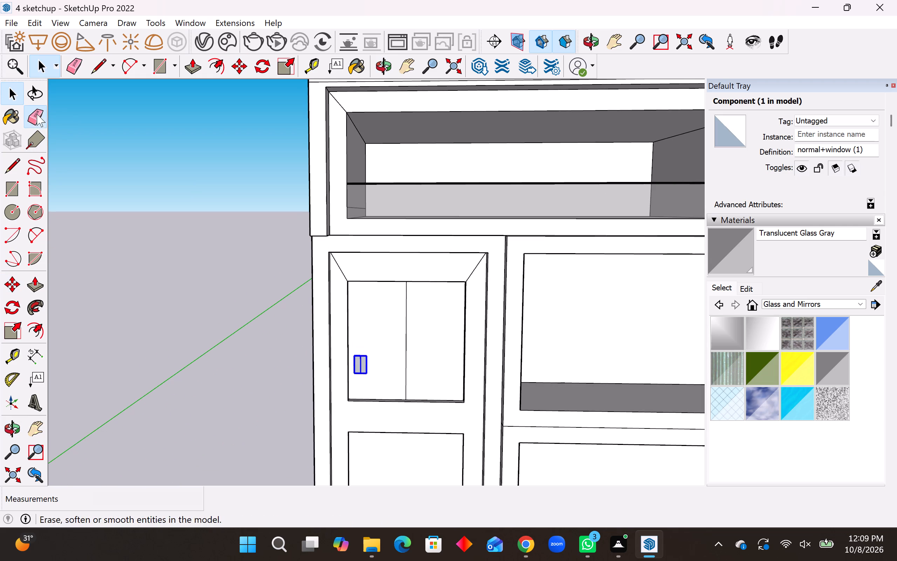
click(408, 327)
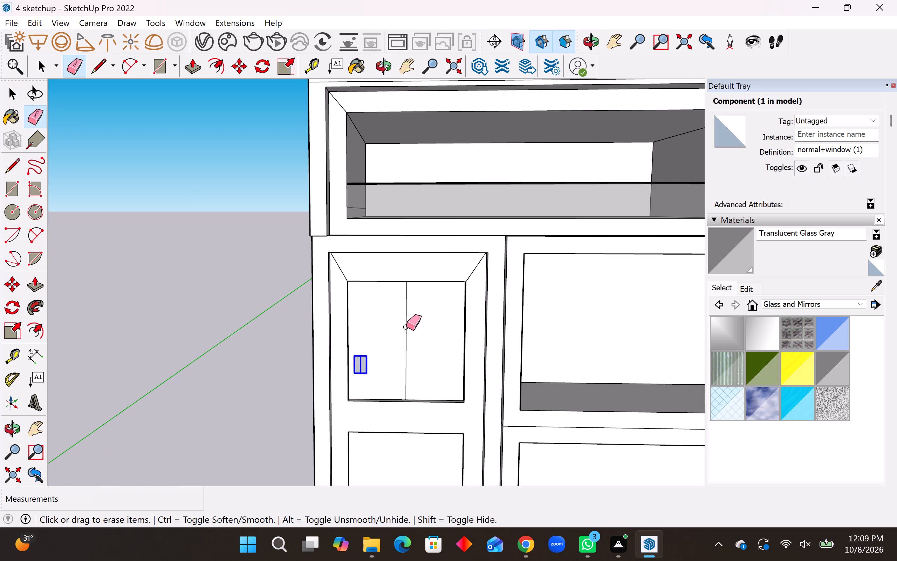
click(406, 327)
Delete the upper door panel's front face to open the compartment behind it.
key(space)
click(420, 309)
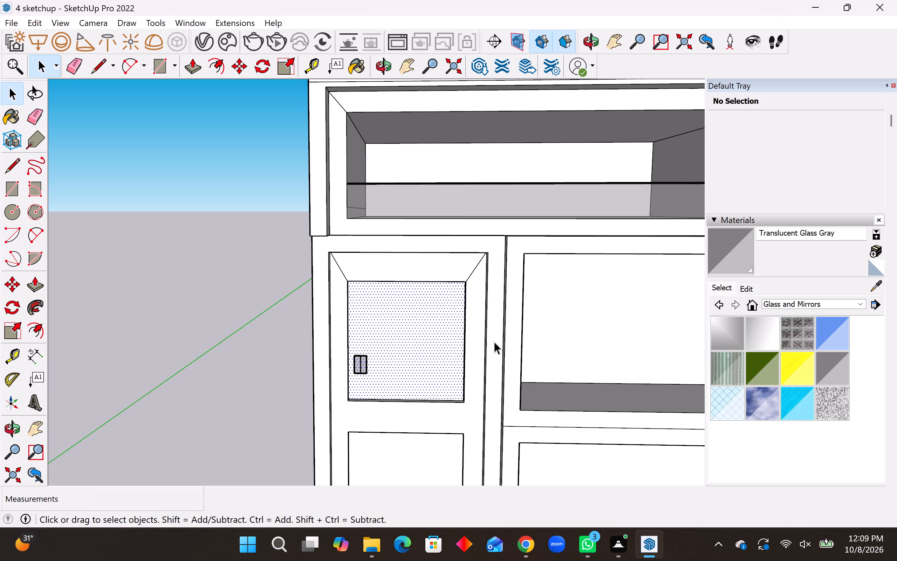
key(Delete)
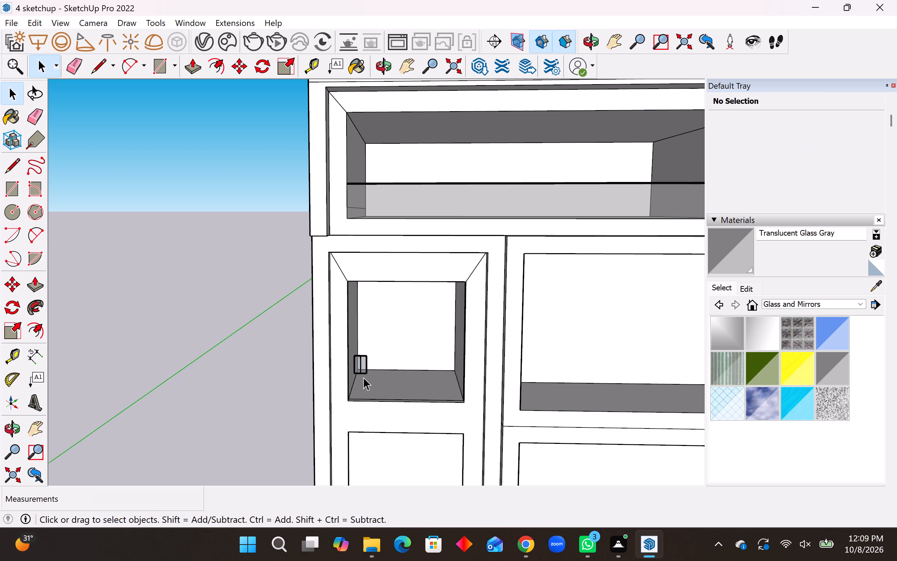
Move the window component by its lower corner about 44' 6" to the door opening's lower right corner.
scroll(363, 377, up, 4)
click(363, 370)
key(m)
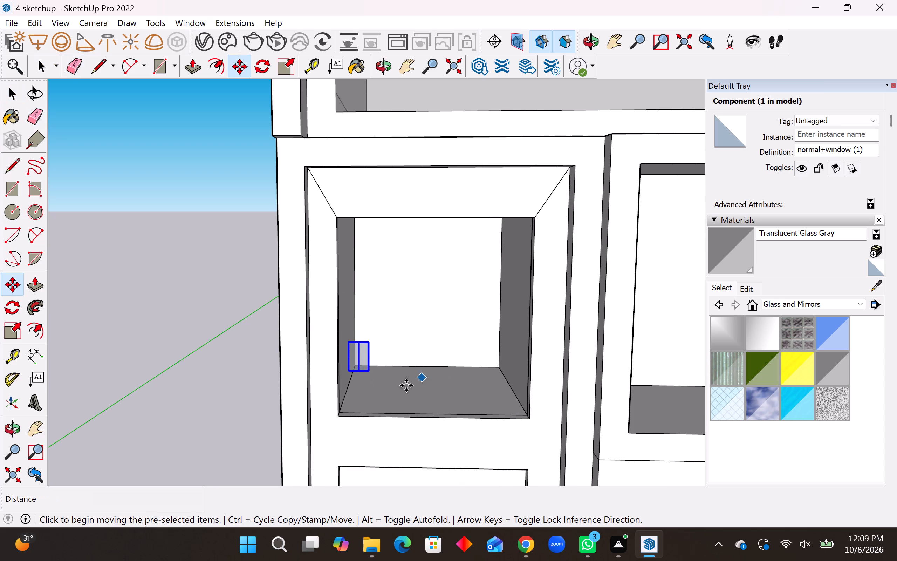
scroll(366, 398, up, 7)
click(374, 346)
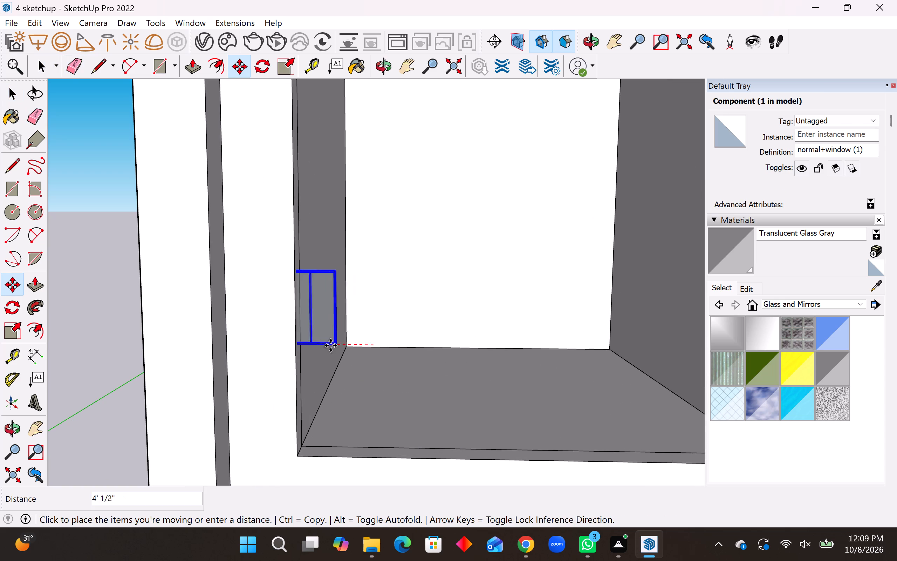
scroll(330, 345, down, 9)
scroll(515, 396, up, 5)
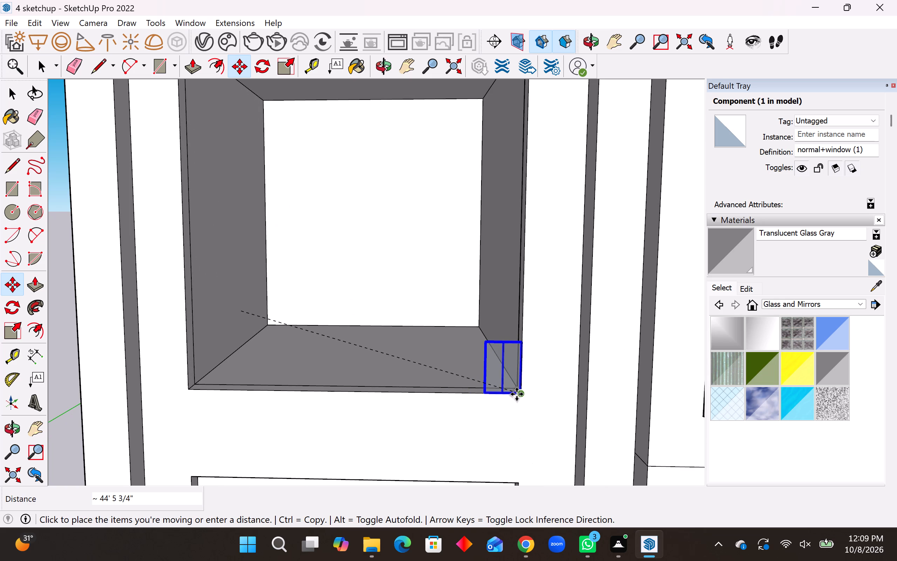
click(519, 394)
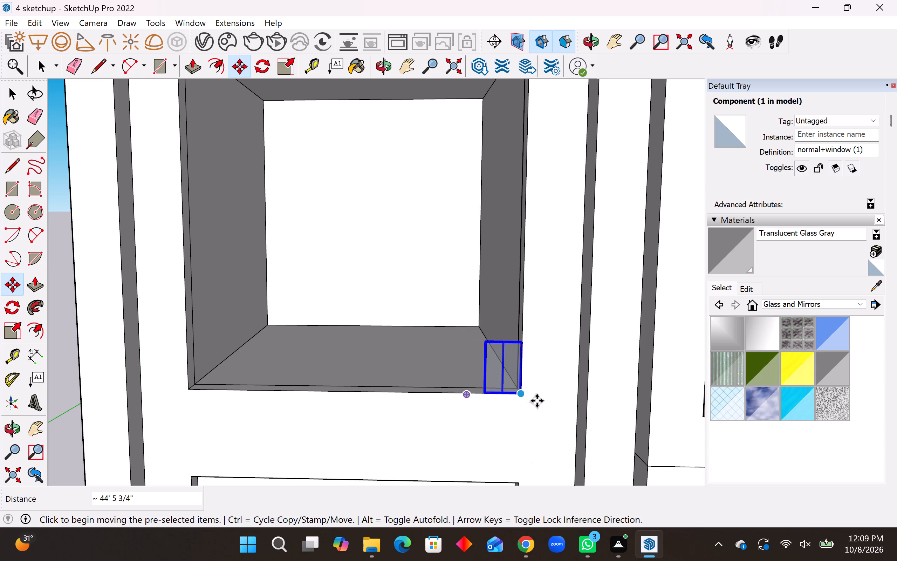
Move the window component out of the door opening into the empty space beside the cabinet.
middle_drag(519, 370, 521, 319)
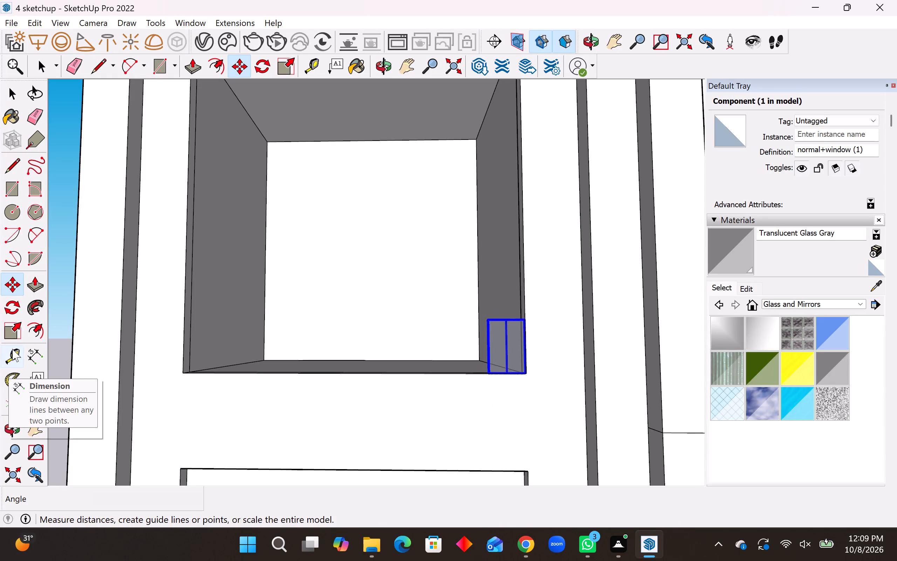
click(488, 376)
scroll(598, 373, down, 12)
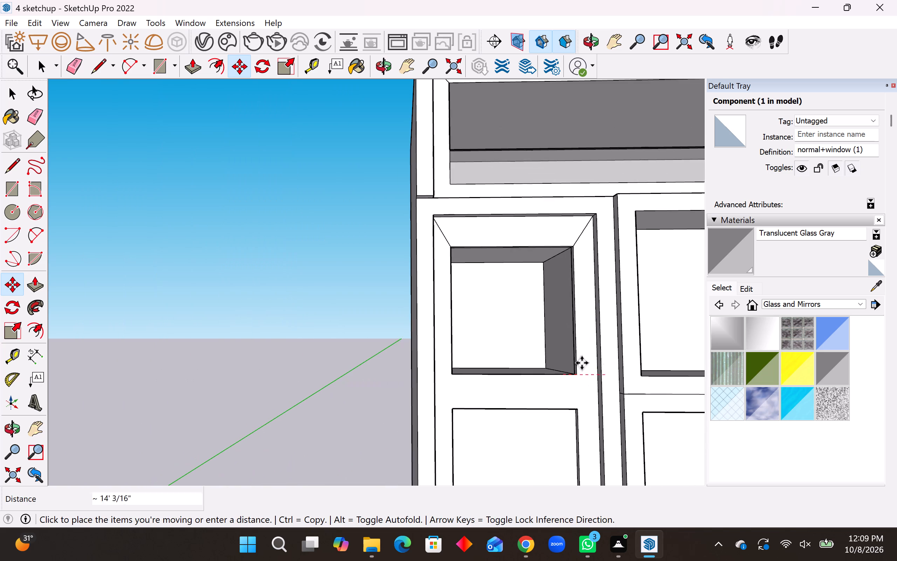
click(289, 346)
scroll(255, 333, up, 10)
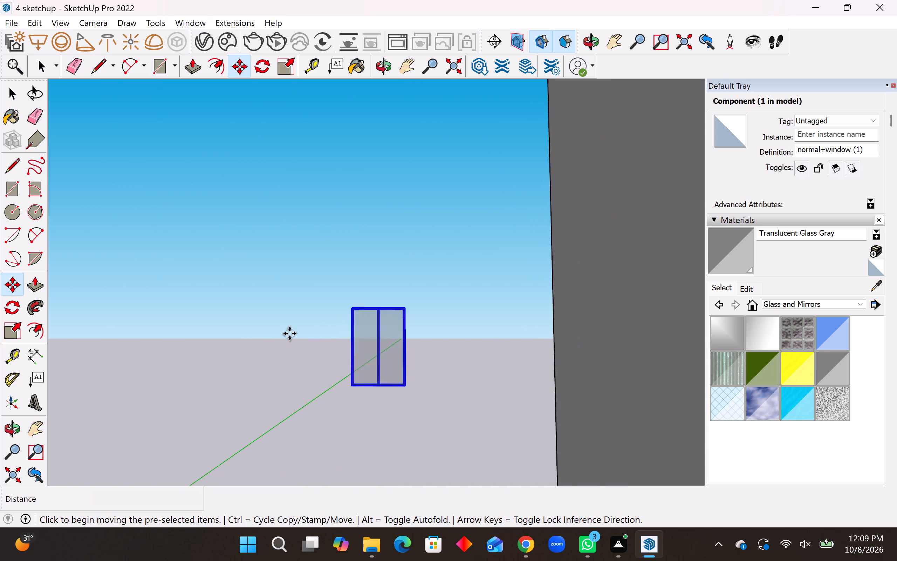
scroll(289, 333, up, 6)
scroll(347, 363, down, 4)
middle_drag(361, 360, 381, 369)
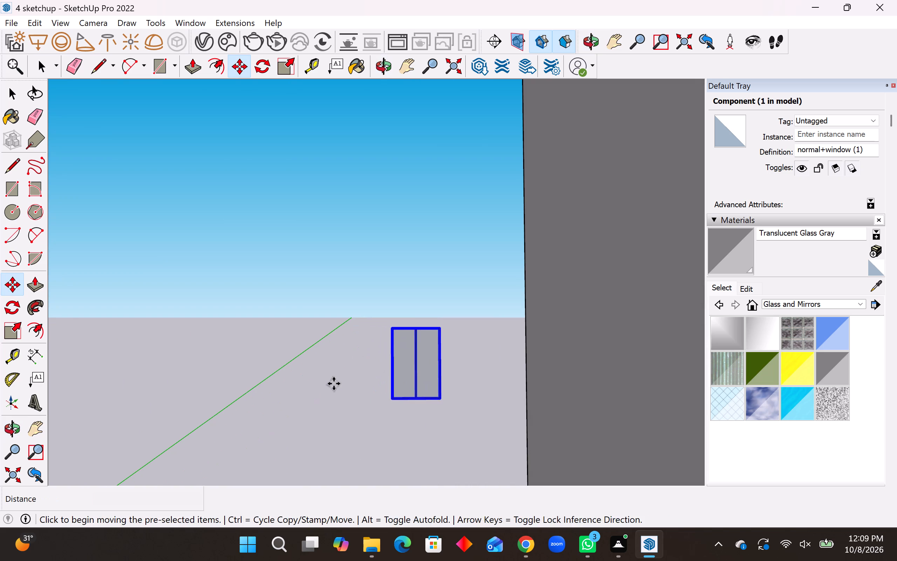
click(334, 384)
key(space)
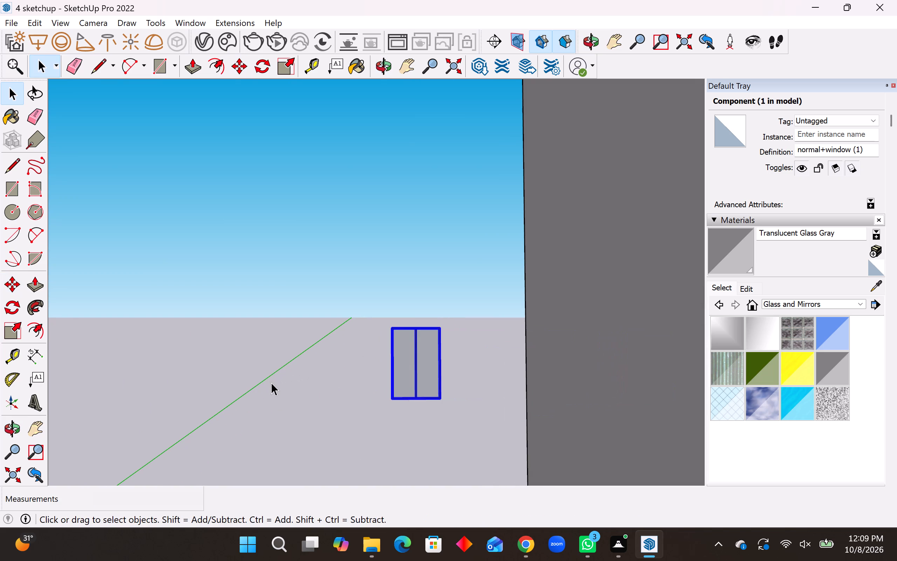
Explode the imported two-pane window component beside the cabinet.
middle_drag(404, 385, 783, 386)
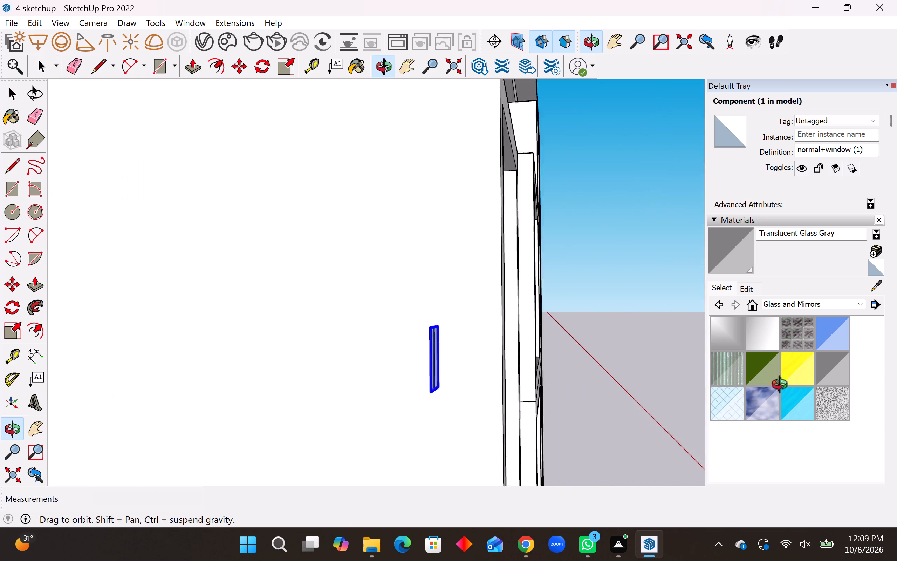
middle_drag(783, 386, 896, 373)
middle_drag(390, 362, 419, 365)
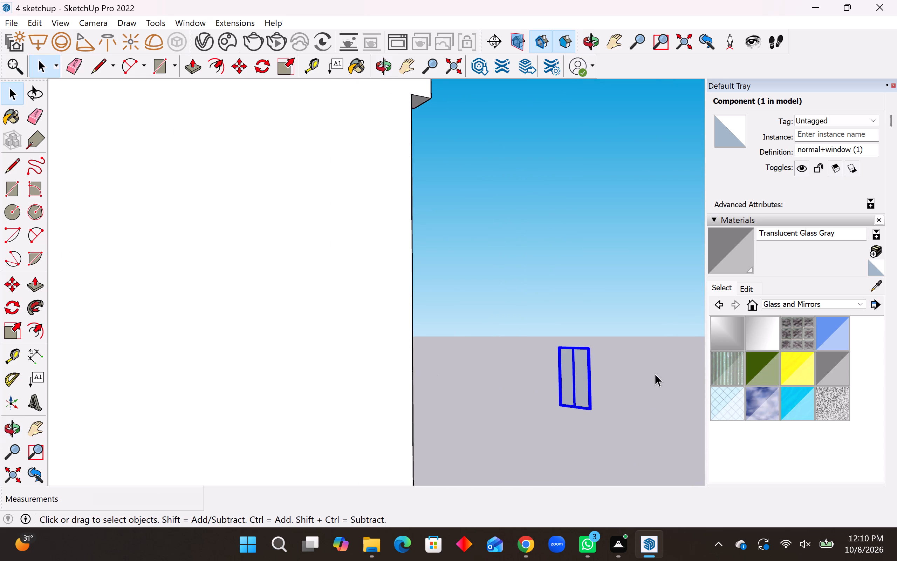
scroll(647, 371, up, 3)
scroll(499, 417, up, 2)
scroll(479, 411, down, 2)
middle_drag(405, 400, 592, 389)
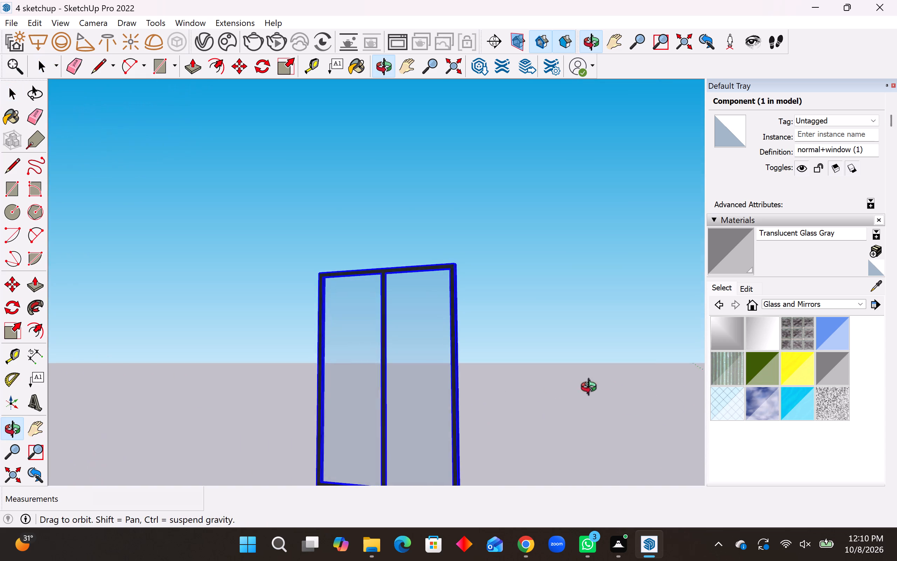
middle_drag(592, 389, 625, 385)
right_click(446, 326)
click(621, 271)
click(512, 332)
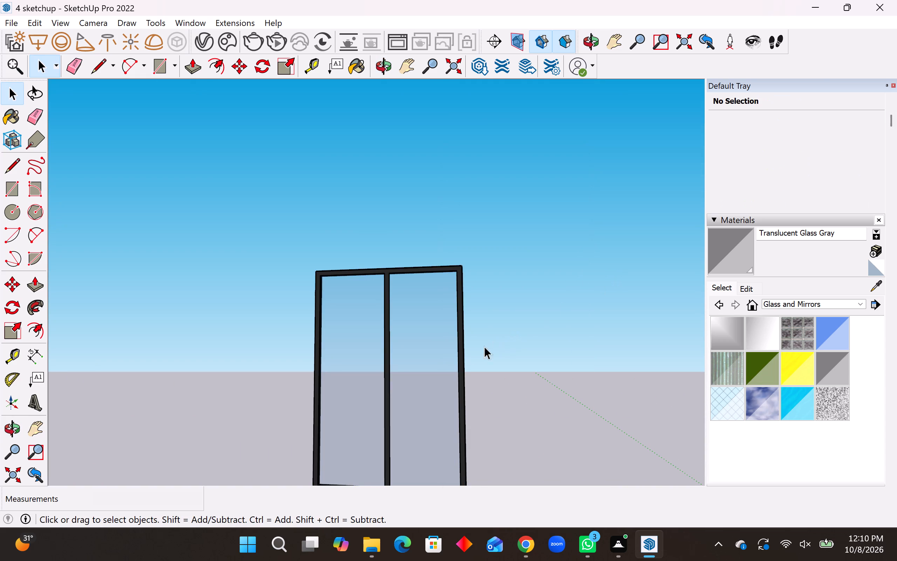
scroll(471, 256, down, 3)
scroll(423, 333, up, 9)
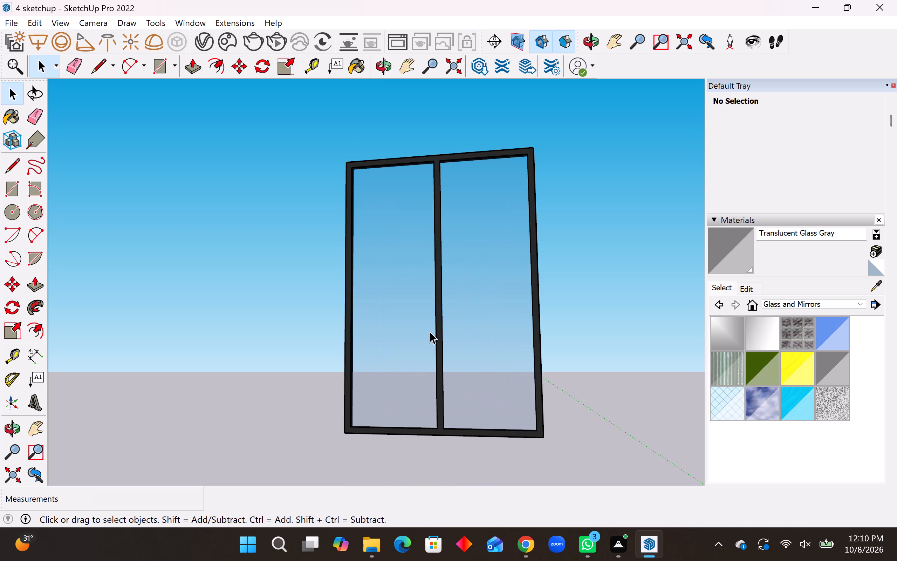
right_click(502, 325)
click(557, 253)
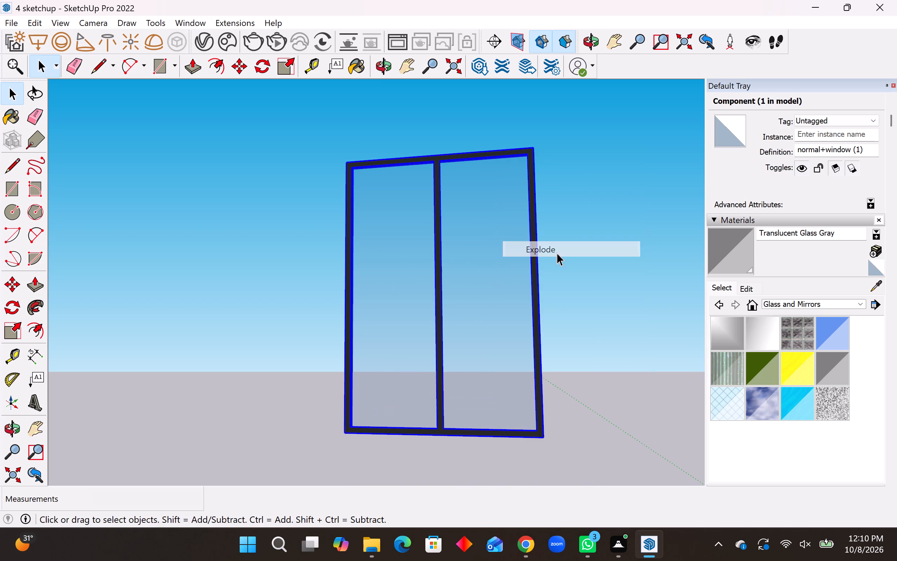
Explode the nested component that makes up the window's frame and glass.
right_click(480, 331)
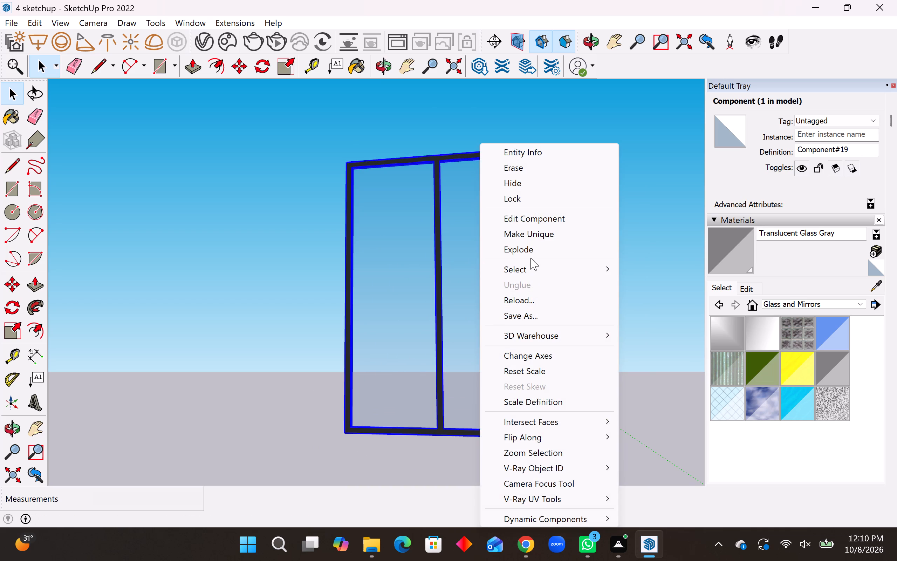
click(530, 258)
click(531, 251)
click(290, 343)
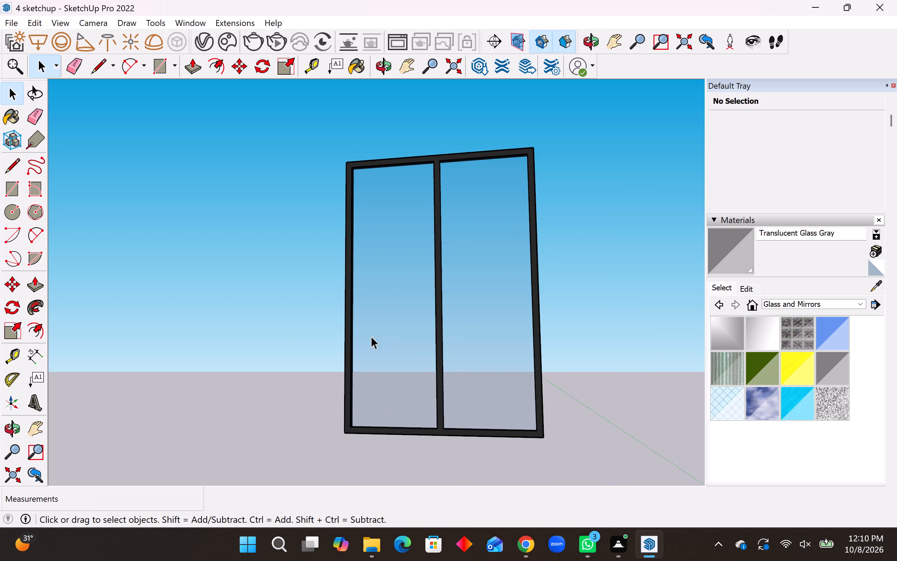
Draw a horizontal line about 5' 2" long across the window's lower half, between the inner edges of the side frames.
click(12, 162)
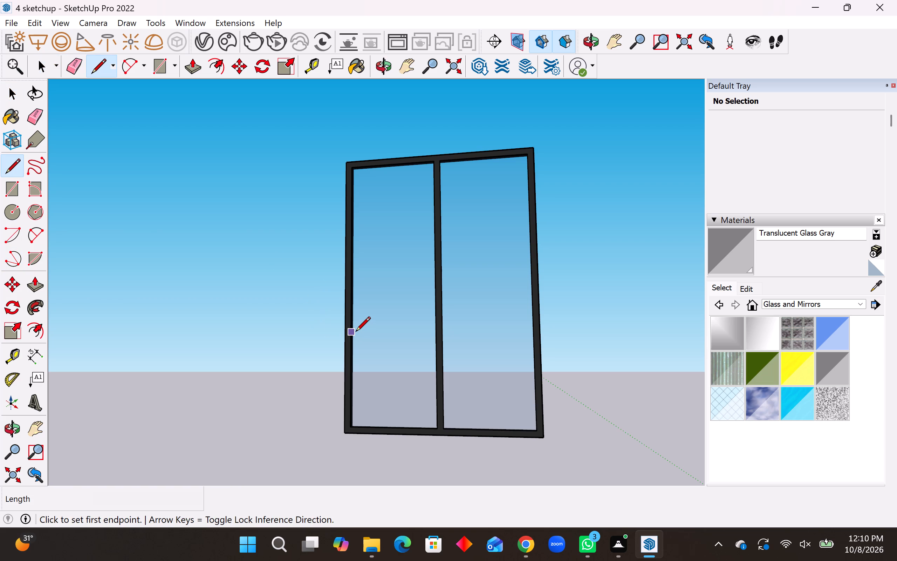
click(354, 329)
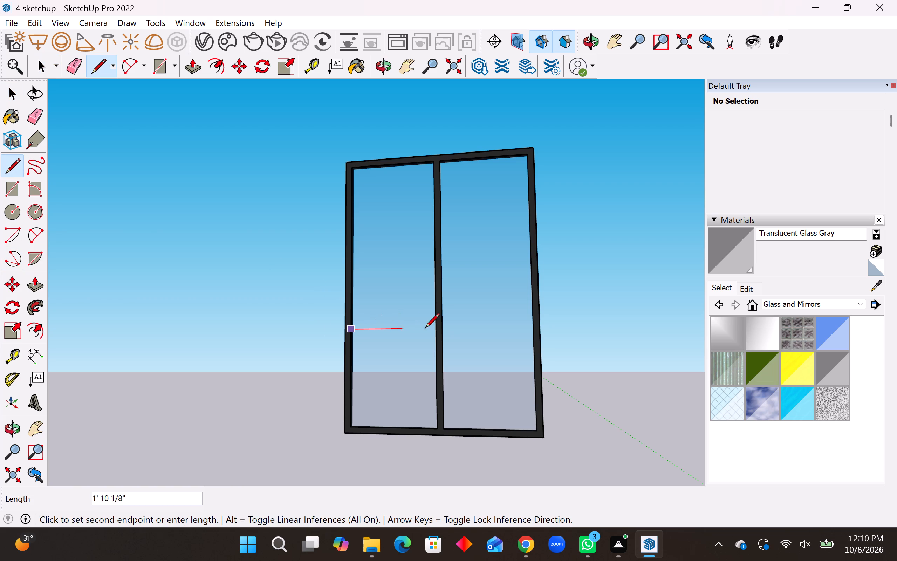
click(530, 326)
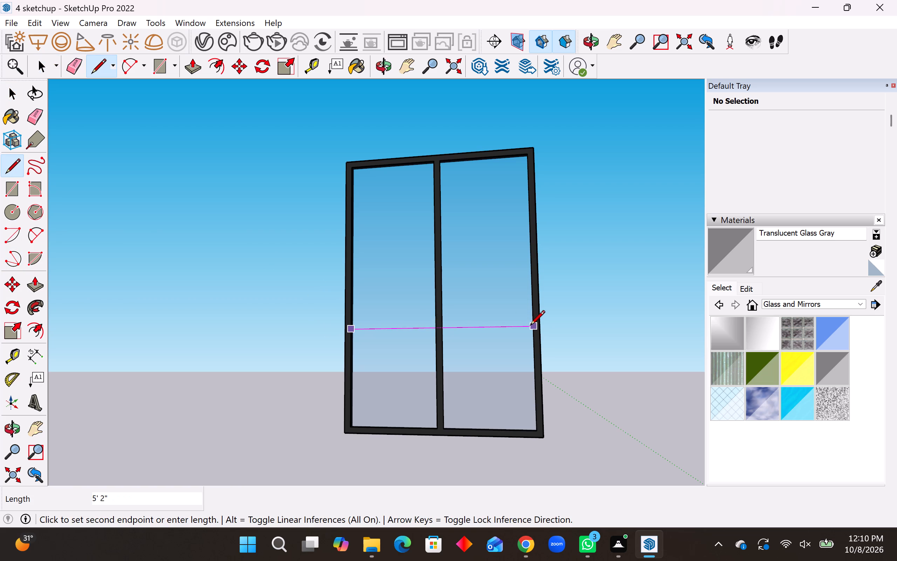
middle_drag(397, 382, 428, 425)
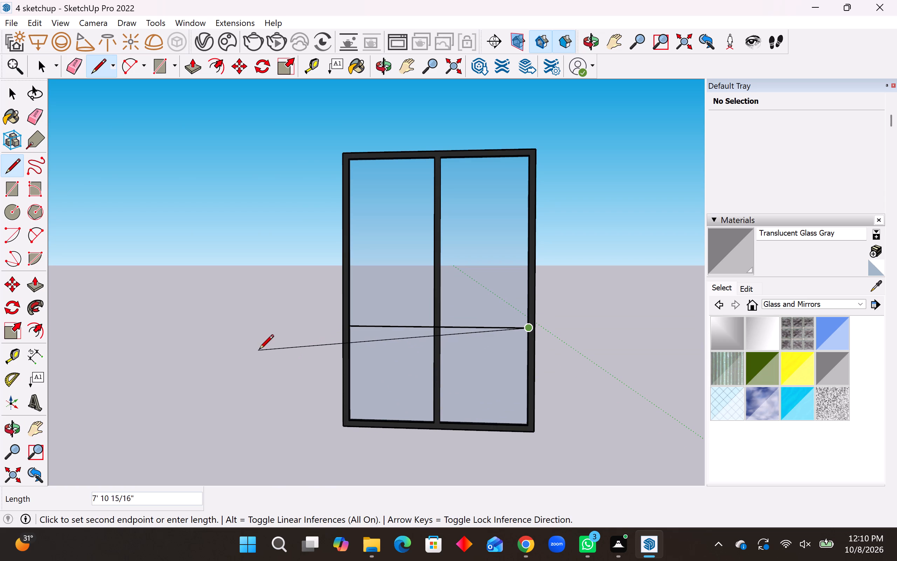
key(space)
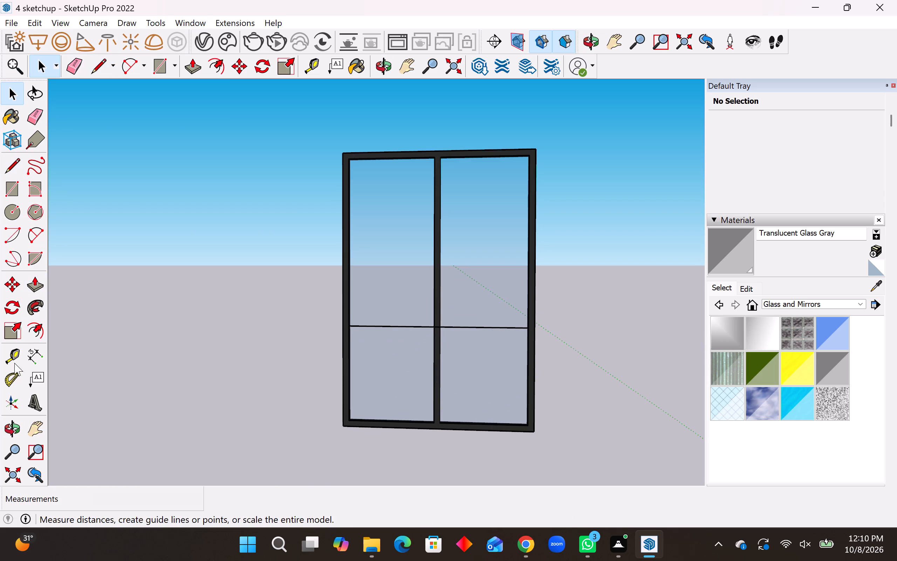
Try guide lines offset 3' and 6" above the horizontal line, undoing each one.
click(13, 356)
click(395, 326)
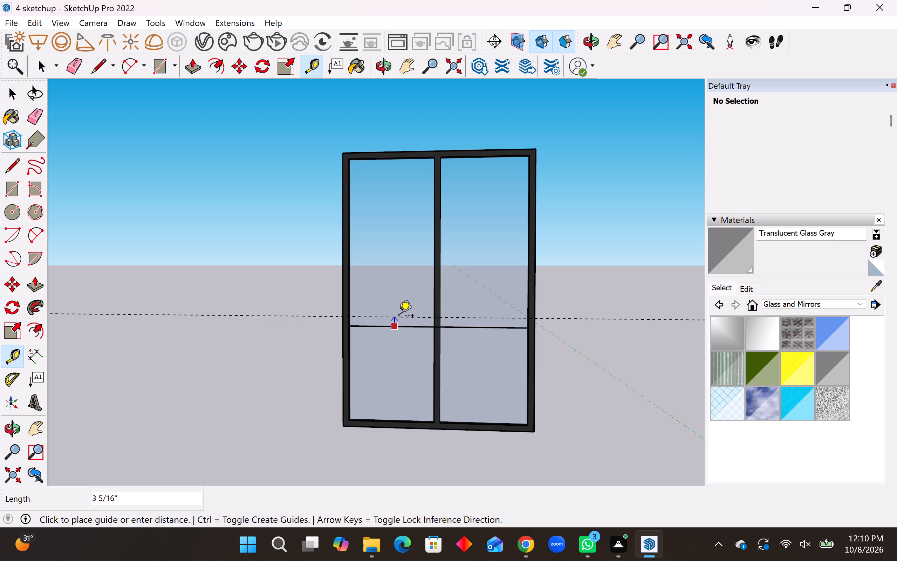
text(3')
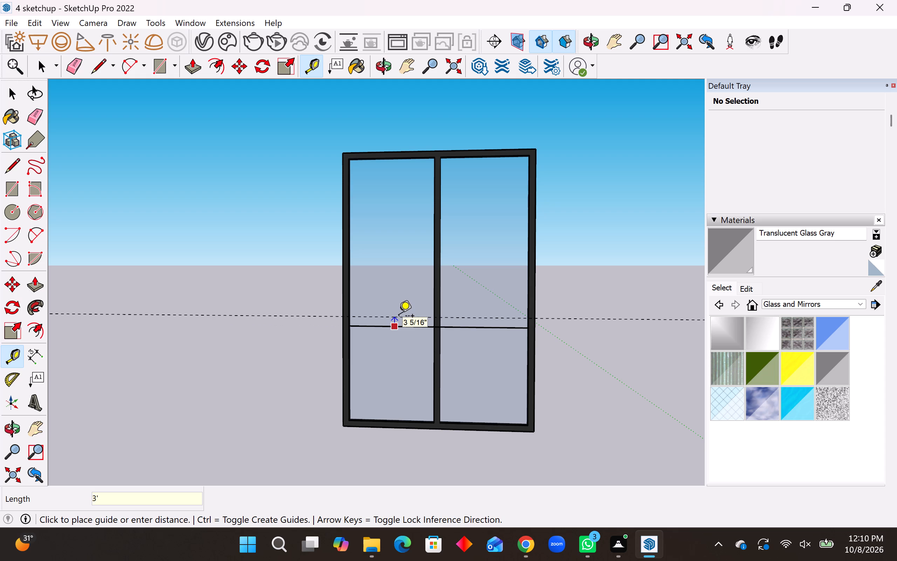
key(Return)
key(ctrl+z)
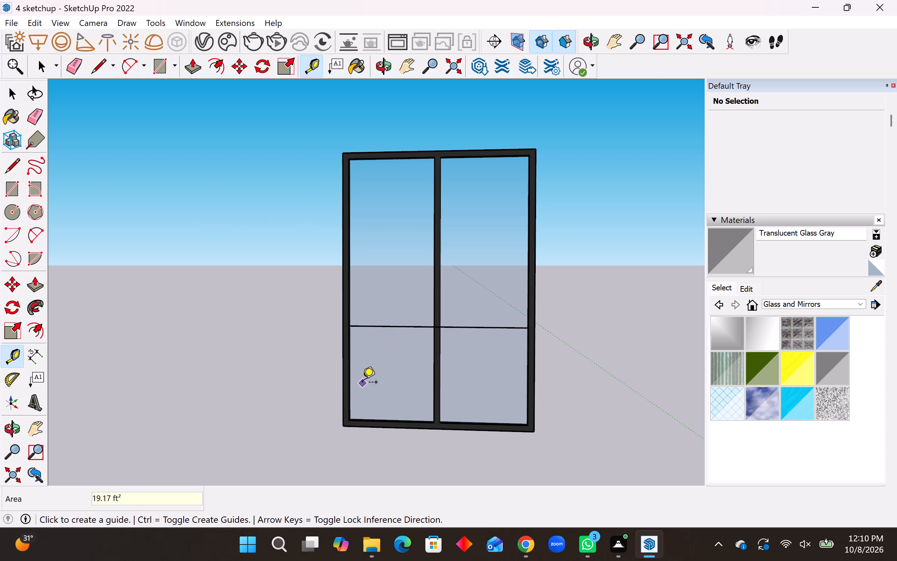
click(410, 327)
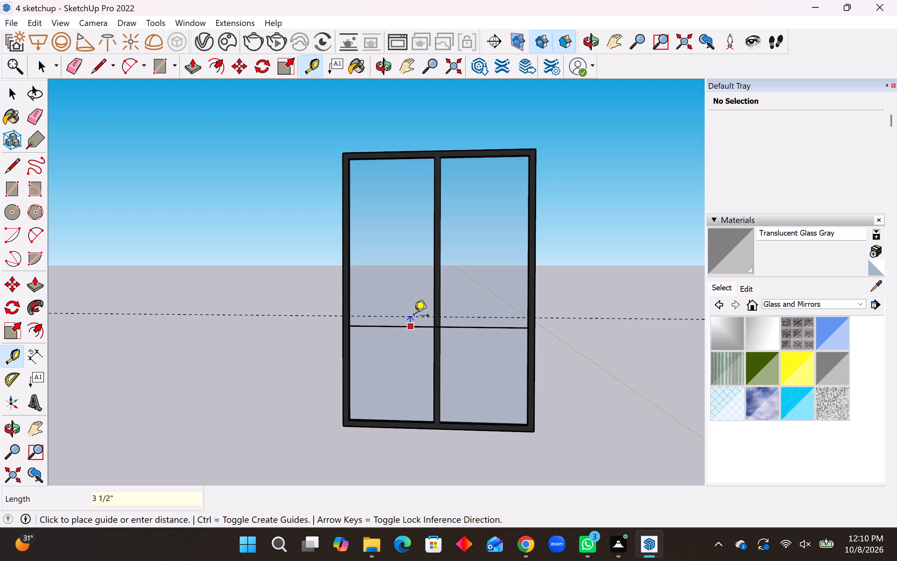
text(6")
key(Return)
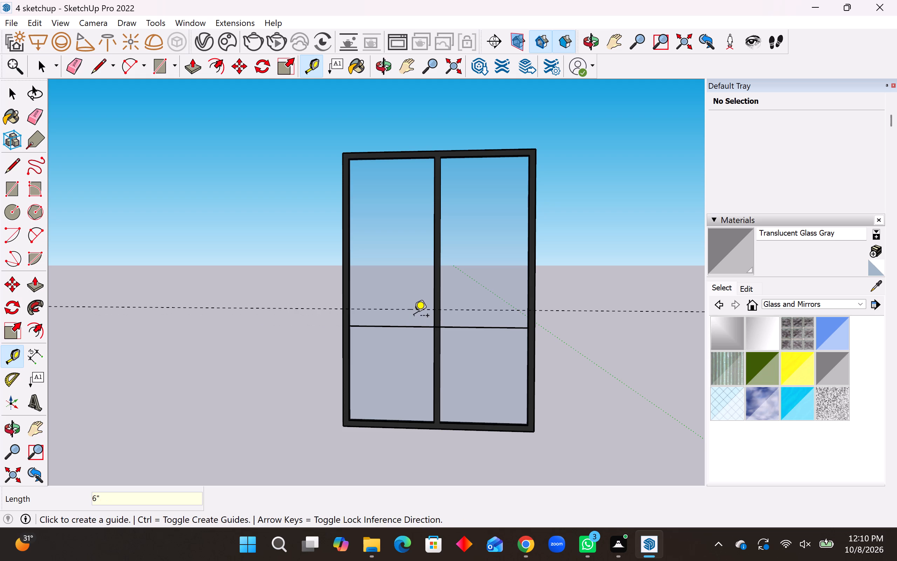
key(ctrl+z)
Place a guide line 3" above the horizontal line on the window.
click(416, 327)
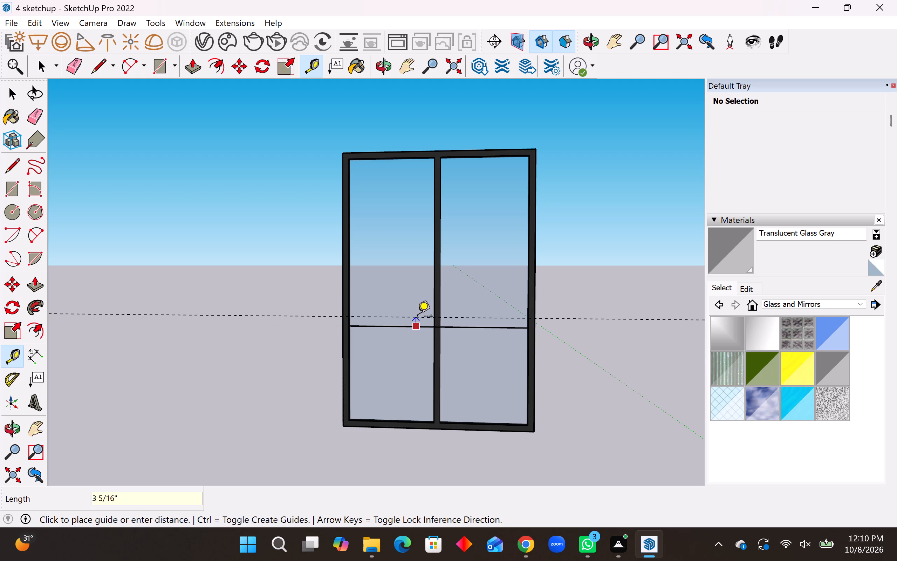
text(3")
key(Return)
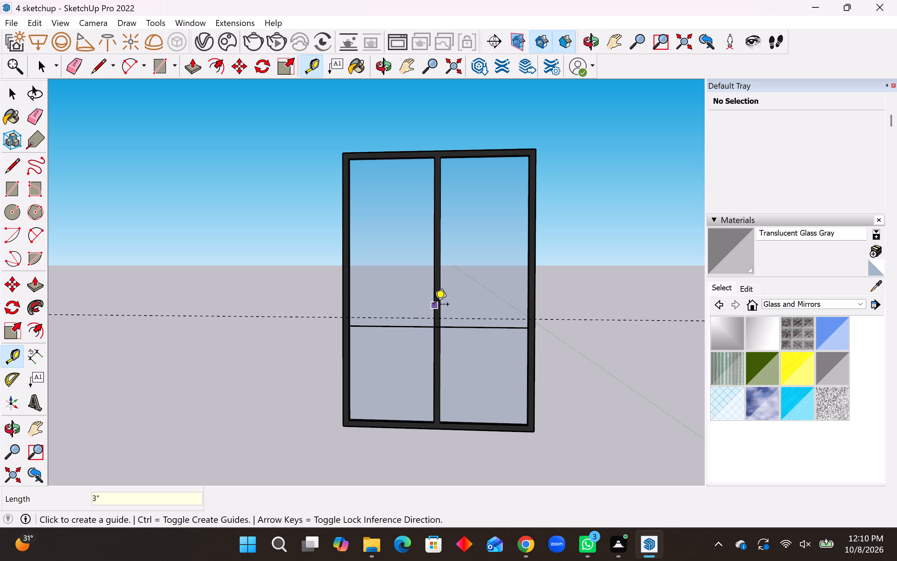
Draw a second horizontal line along the guide, between the inner edges of the window's side frames.
click(8, 172)
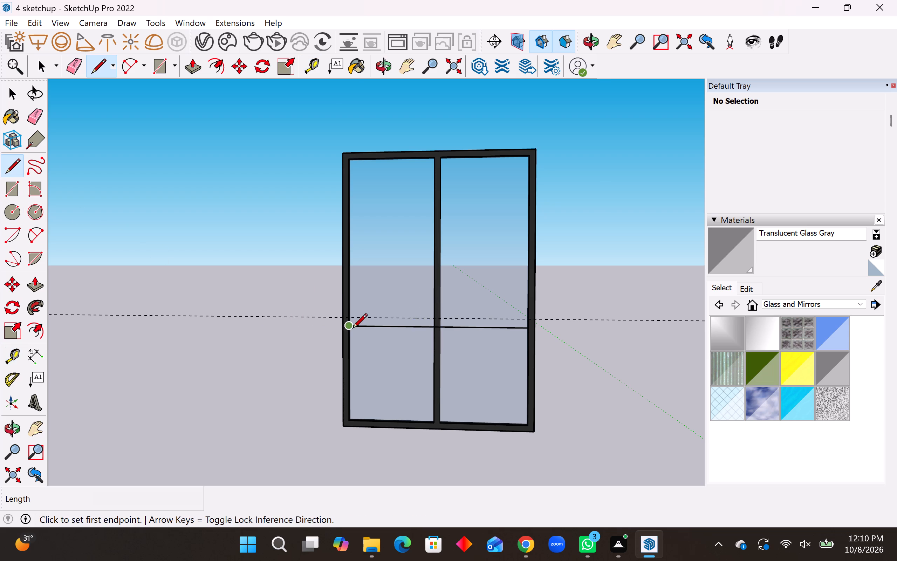
scroll(357, 333, up, 3)
click(345, 314)
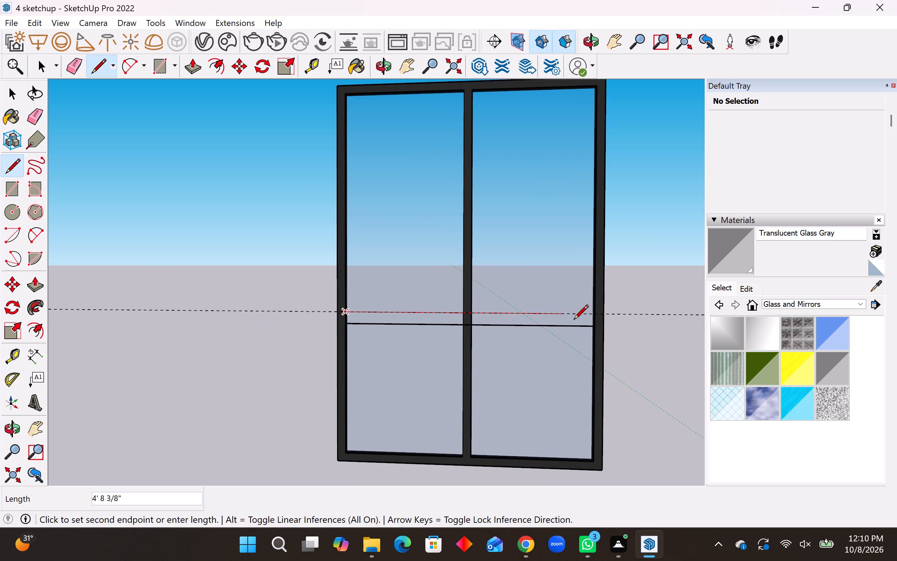
click(591, 315)
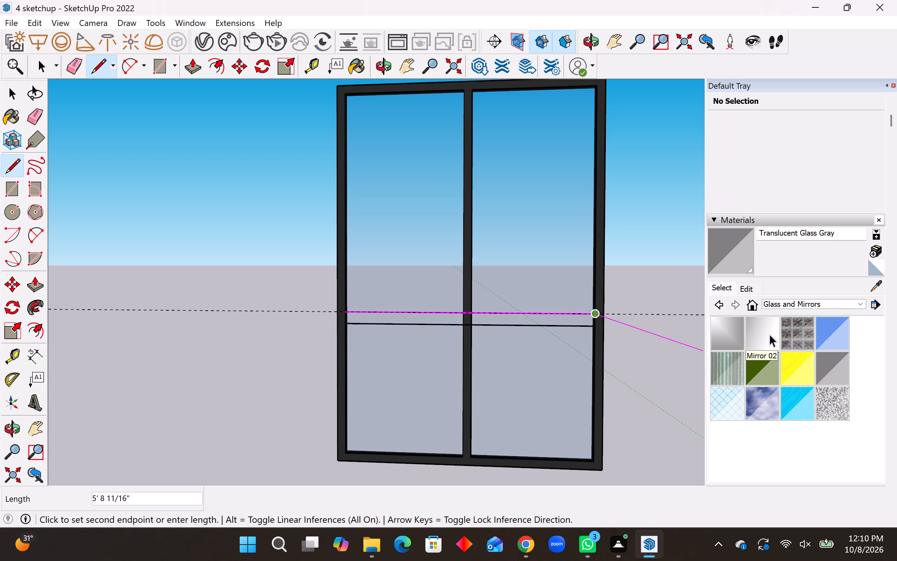
key(space)
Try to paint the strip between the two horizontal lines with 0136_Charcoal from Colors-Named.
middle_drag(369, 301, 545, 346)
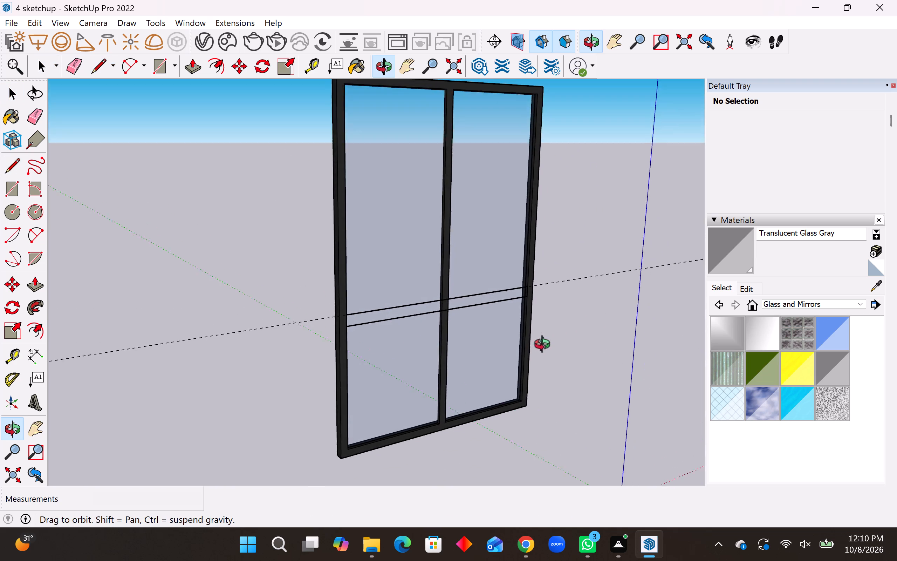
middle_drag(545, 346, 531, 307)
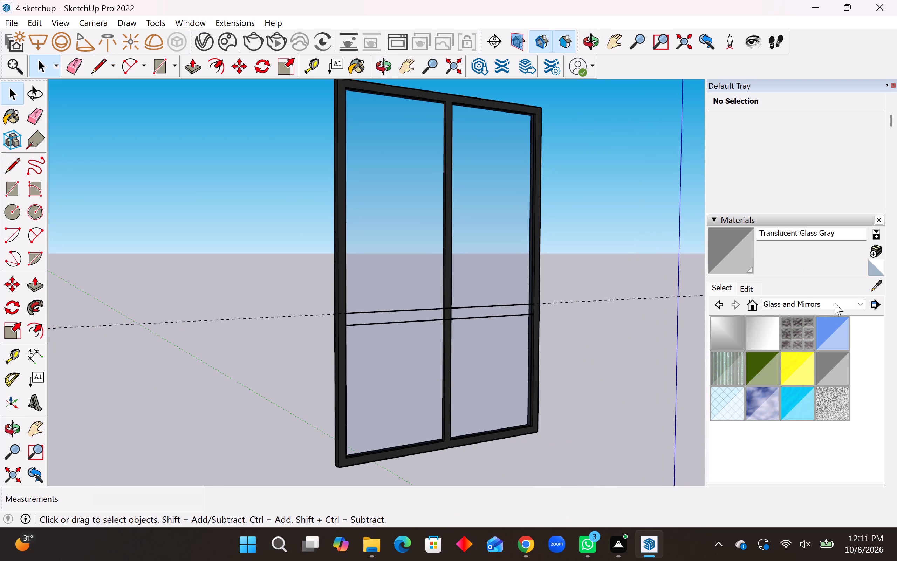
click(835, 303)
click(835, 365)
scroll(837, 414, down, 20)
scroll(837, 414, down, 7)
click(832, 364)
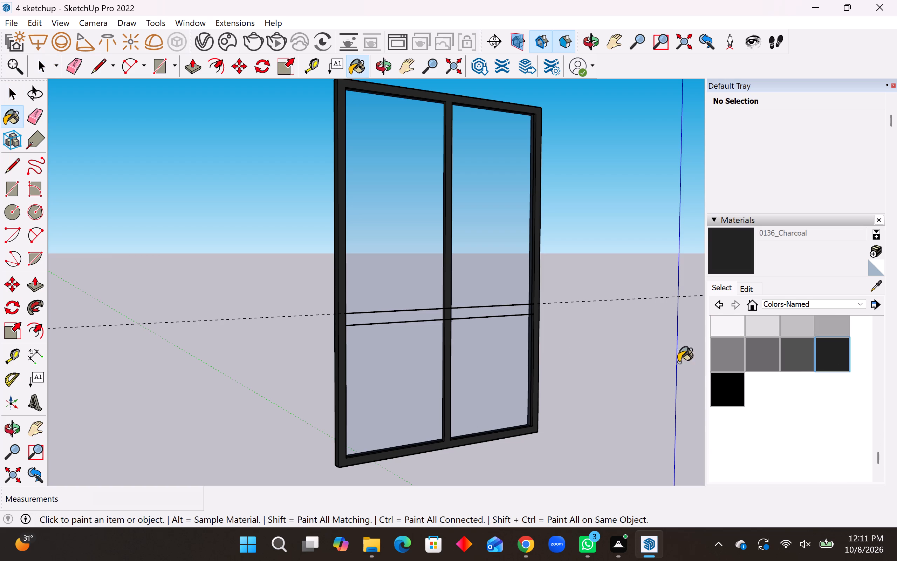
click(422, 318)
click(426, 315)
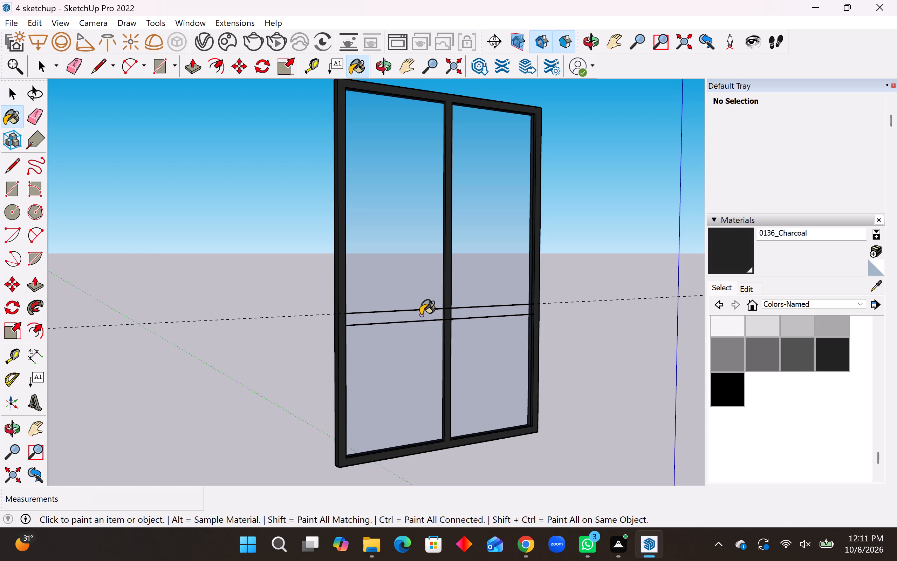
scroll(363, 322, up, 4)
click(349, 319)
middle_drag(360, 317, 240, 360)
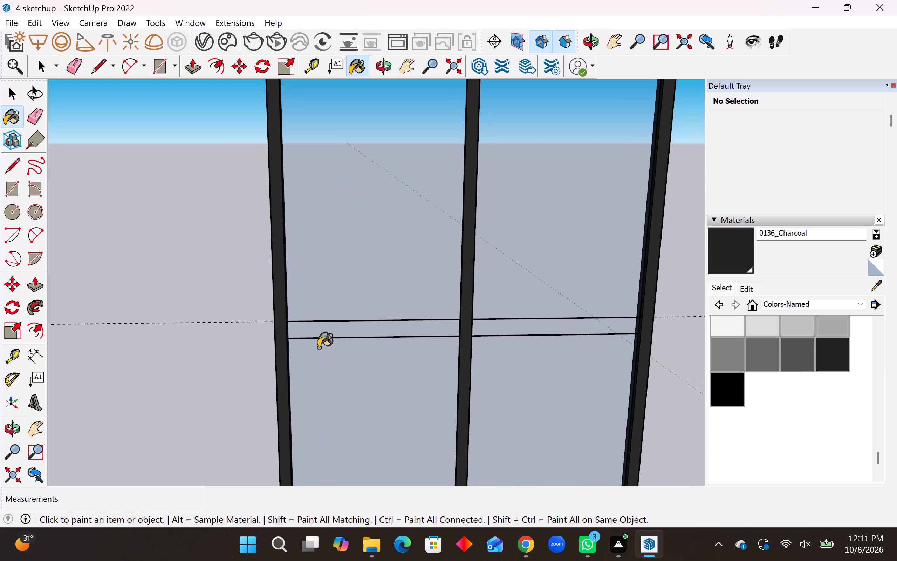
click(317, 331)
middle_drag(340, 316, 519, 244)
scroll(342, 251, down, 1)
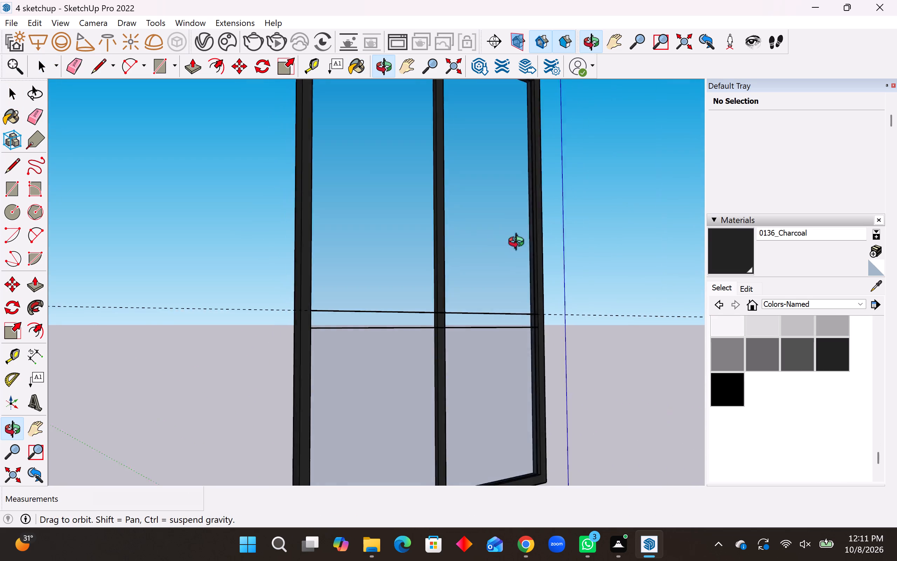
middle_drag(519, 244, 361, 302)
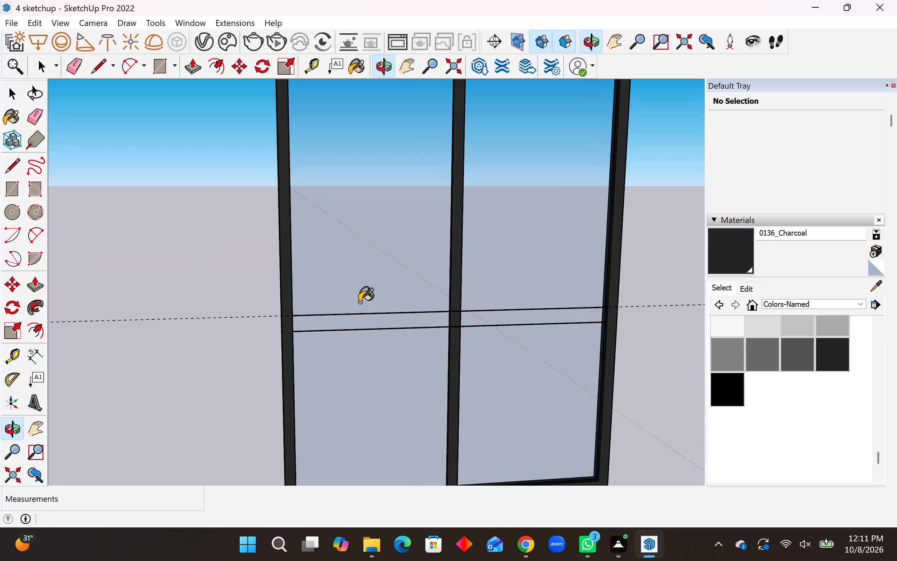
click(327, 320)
Explode the remaining component that holds the window's frame and glass, and clear the selection.
right_click(326, 323)
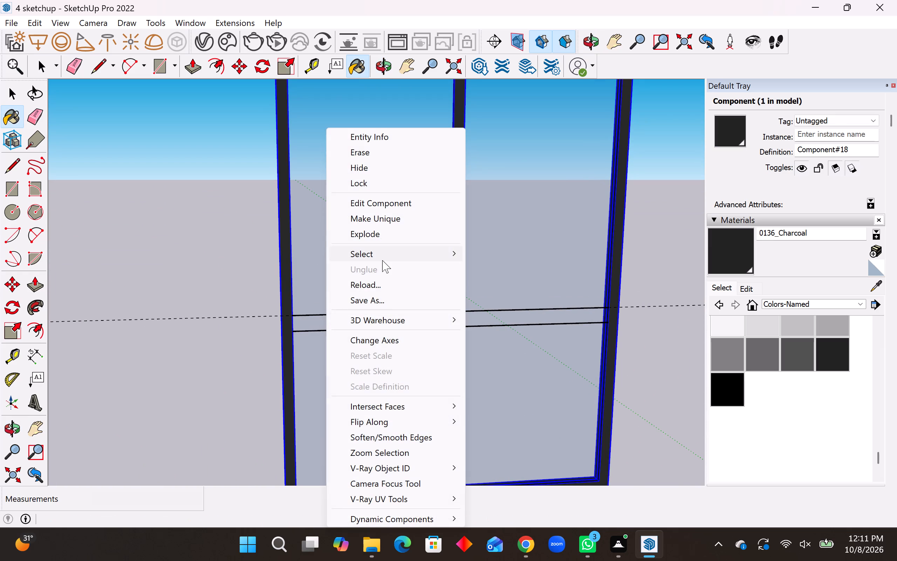
click(379, 236)
click(368, 324)
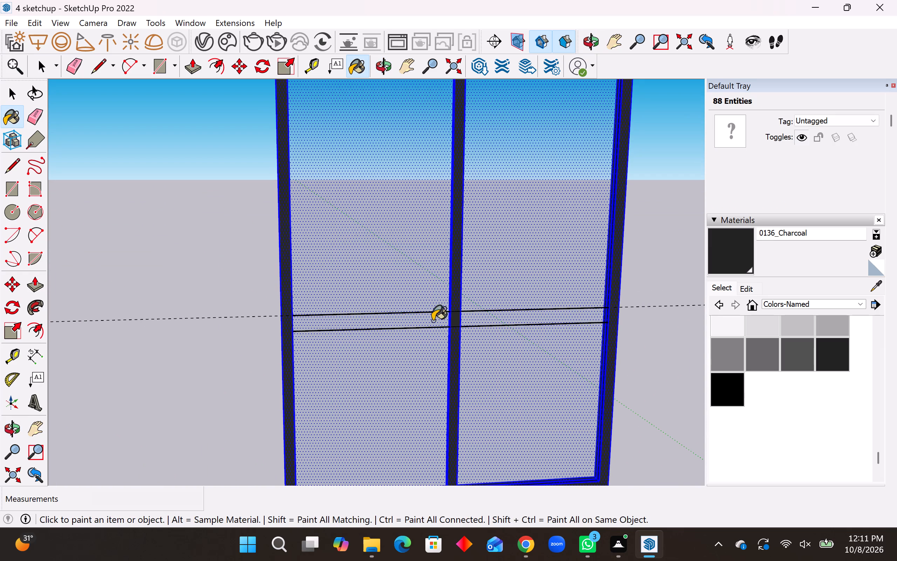
key(ctrl+z)
middle_drag(502, 358, 490, 330)
scroll(639, 317, up, 5)
scroll(633, 320, down, 7)
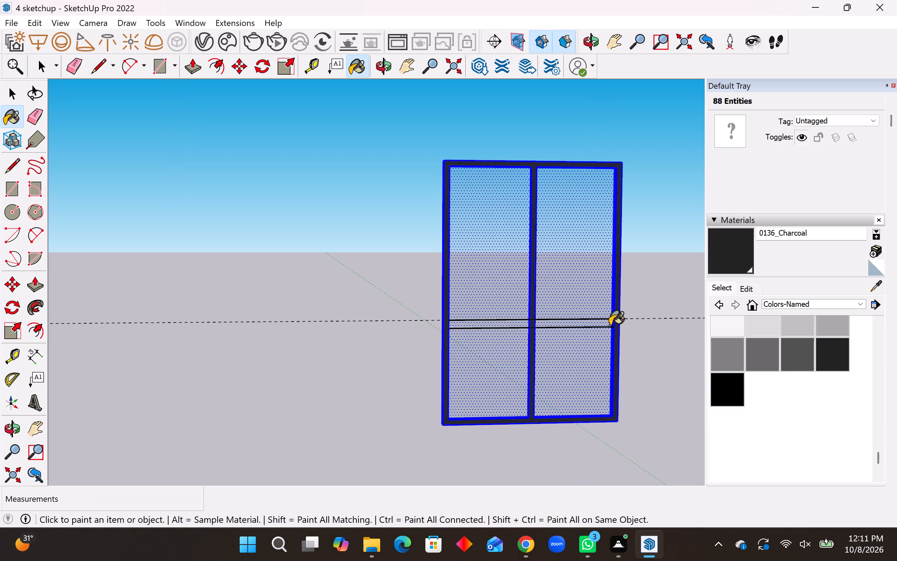
key(space)
drag(215, 393, 219, 392)
Erase the horizontal guide line crossing the window.
click(30, 115)
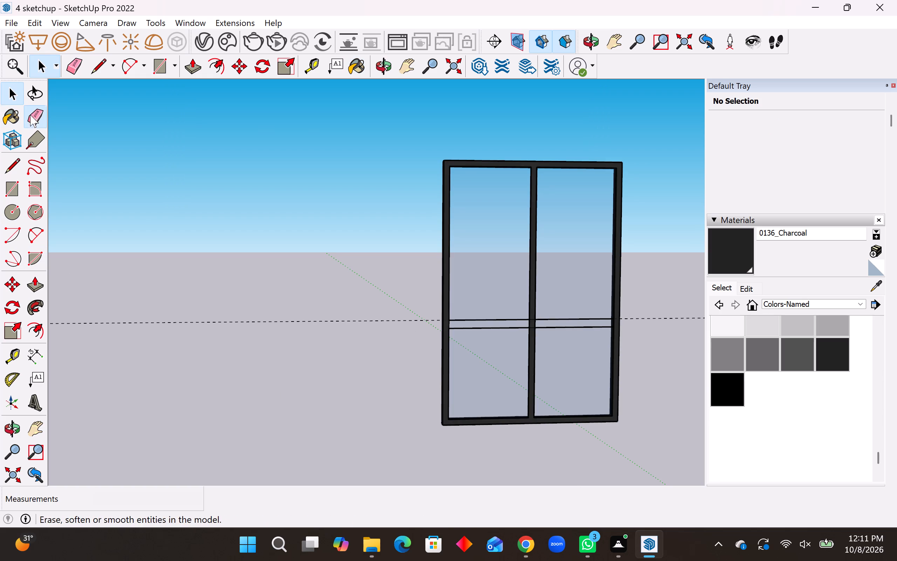
drag(313, 322, 313, 334)
Apply 0136_Charcoal to the window's right pane, at the strip between the two horizontal lines.
middle_drag(440, 357, 605, 365)
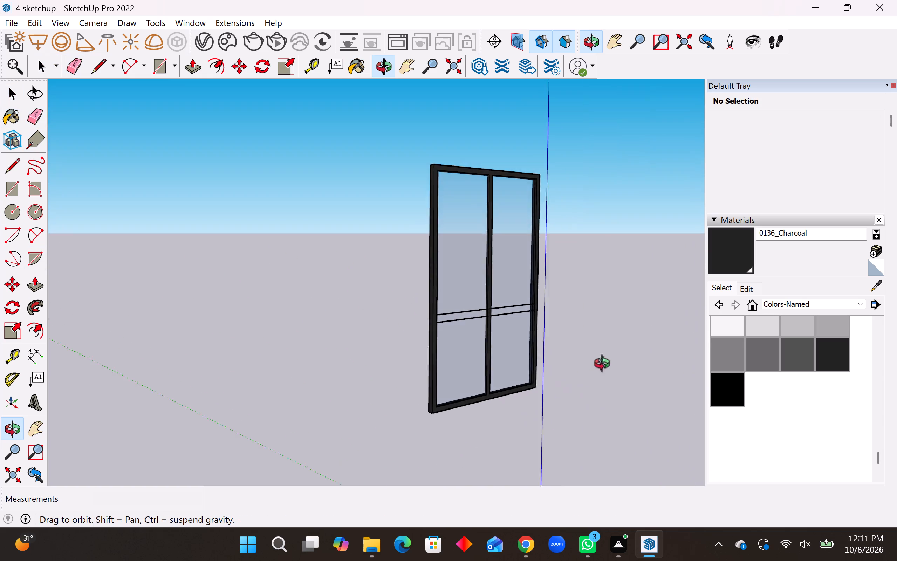
middle_drag(605, 365, 709, 374)
scroll(423, 309, up, 13)
scroll(493, 320, up, 1)
middle_drag(493, 320, 619, 309)
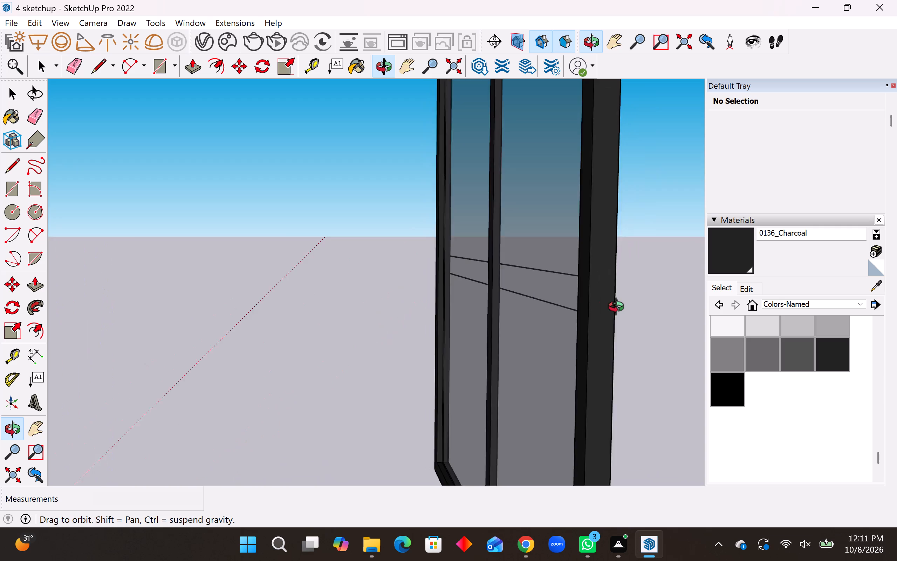
middle_drag(619, 309, 356, 315)
scroll(383, 314, down, 1)
middle_drag(383, 314, 822, 280)
middle_drag(541, 274, 607, 275)
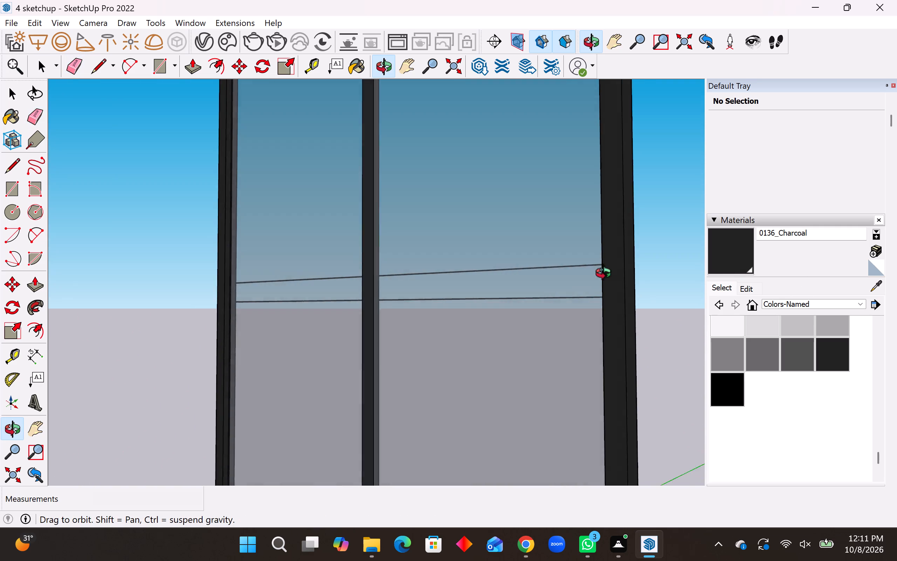
middle_drag(607, 275, 115, 299)
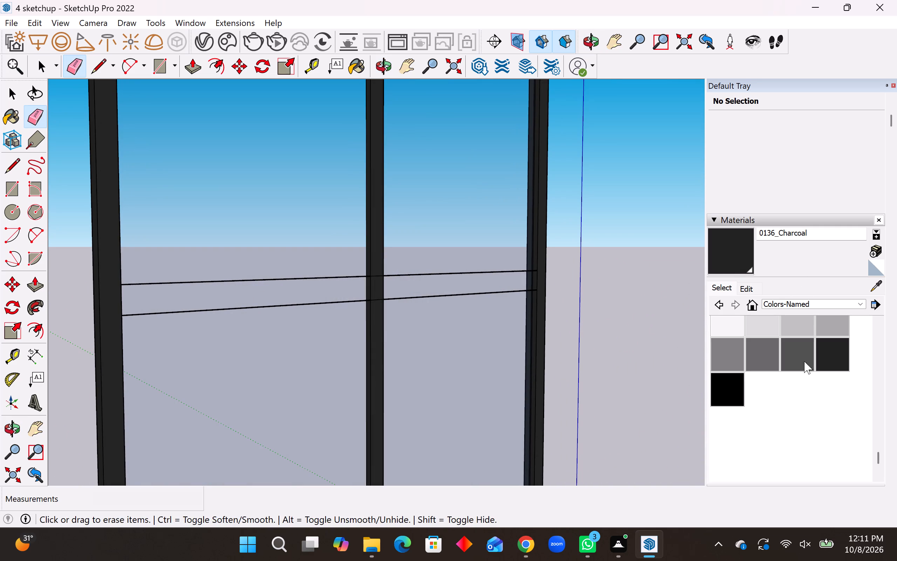
click(836, 353)
click(406, 281)
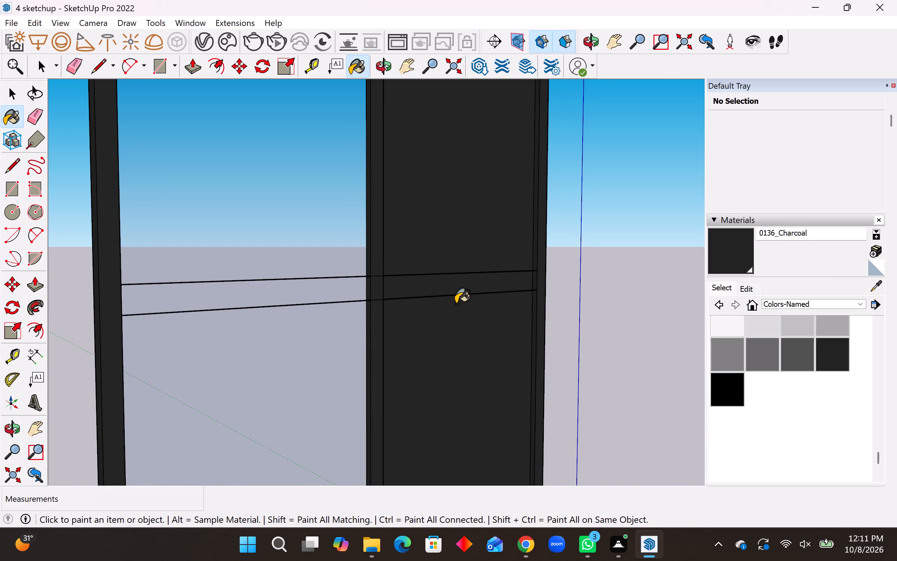
key(space)
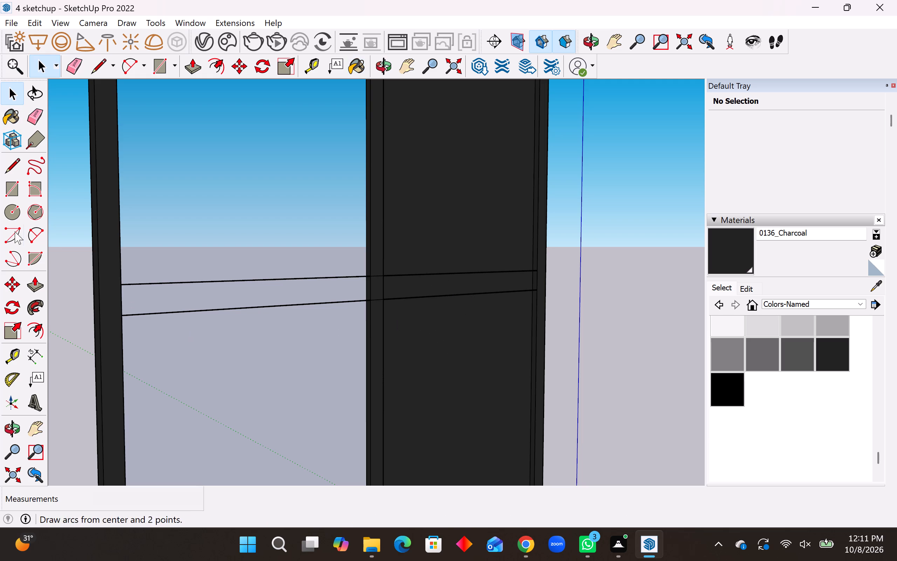
Draw a 5' 2" by 3" rectangle over the strip between the two horizontal lines, spanning both panes.
click(13, 186)
click(125, 286)
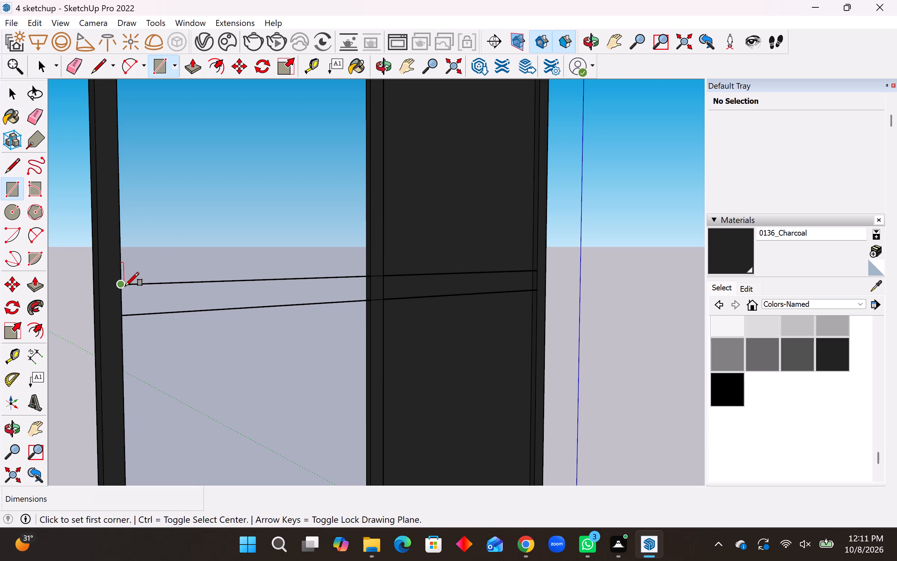
click(535, 292)
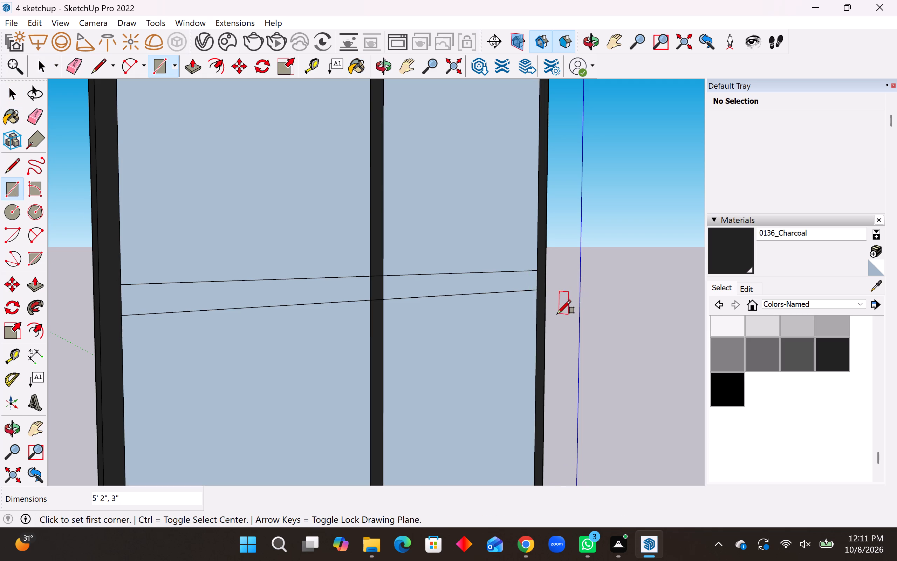
middle_drag(555, 314, 441, 320)
scroll(381, 319, down, 6)
scroll(443, 332, down, 2)
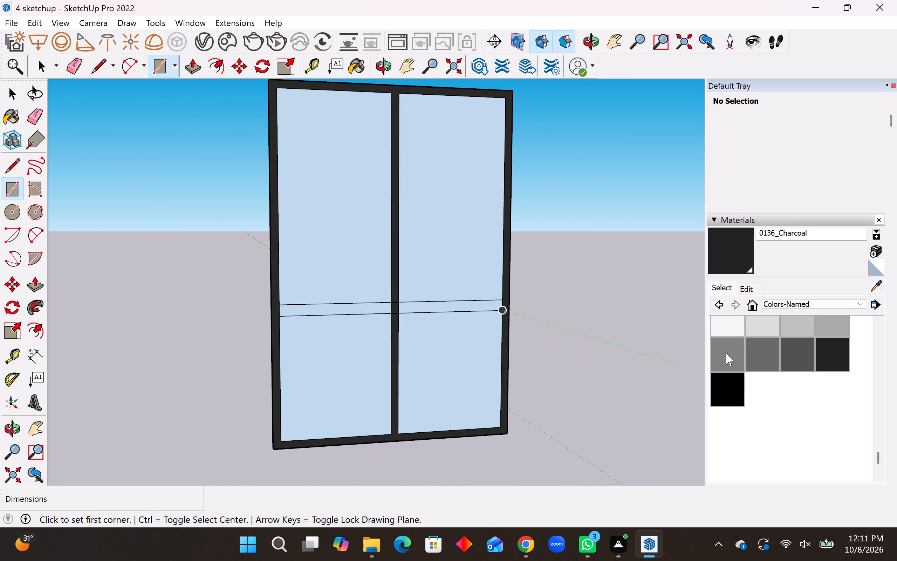
Apply 0136_Charcoal to the strip between the two horizontal lines on both panes of the window.
click(843, 346)
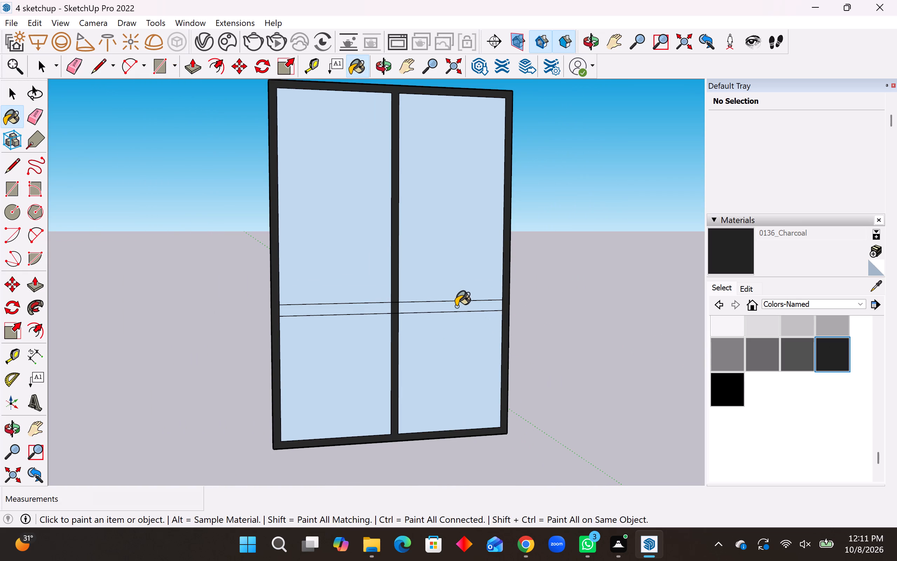
click(456, 306)
click(359, 311)
key(space)
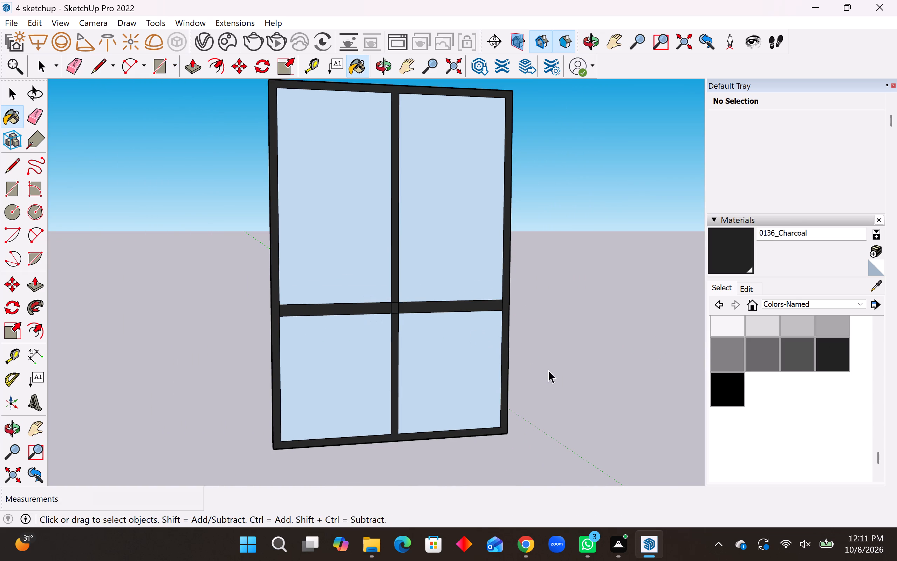
Draw a 5' 2" by 3" rectangle on the window's reverse side, over the strip between the two horizontal lines.
middle_drag(535, 360, 0, 361)
middle_click(0, 361)
middle_drag(0, 359, 0, 351)
middle_drag(370, 309, 219, 313)
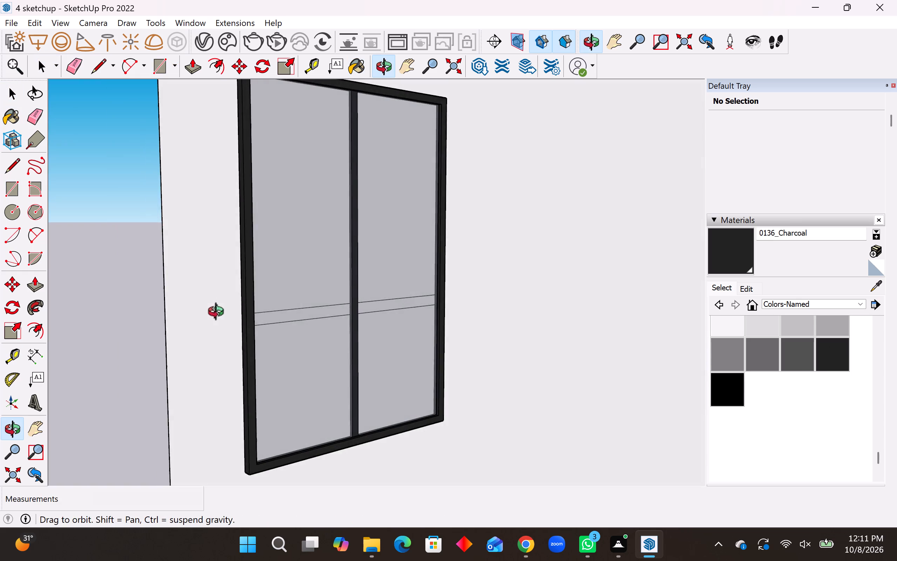
middle_drag(219, 313, 68, 328)
scroll(413, 317, up, 3)
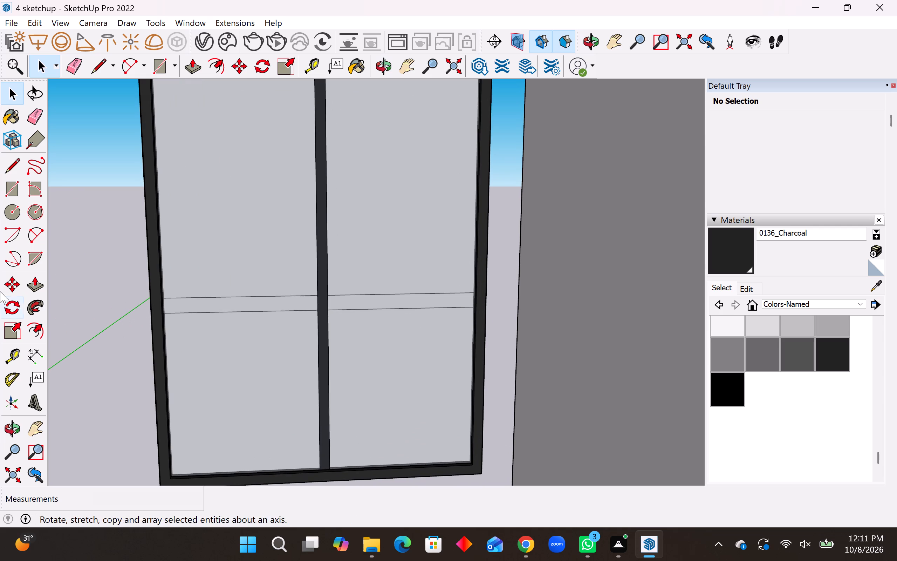
click(5, 167)
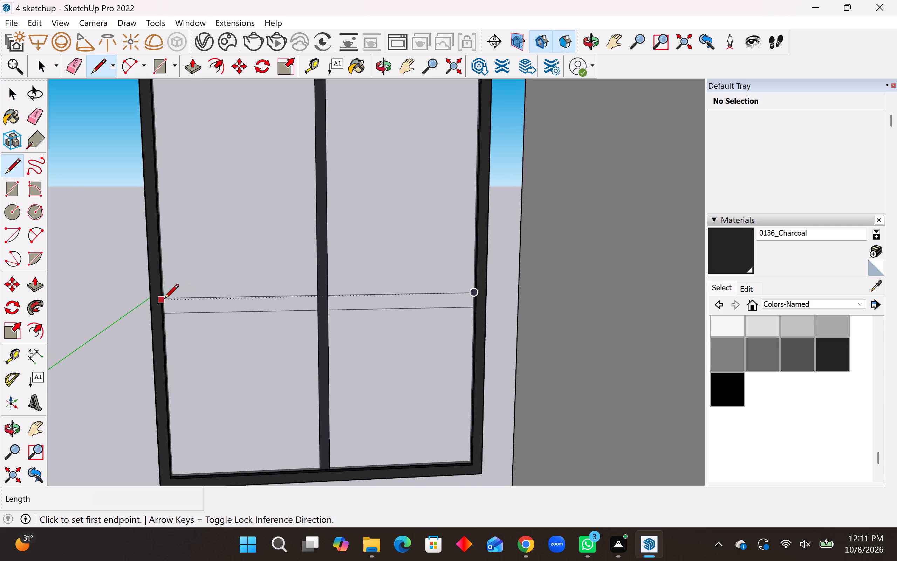
click(13, 191)
scroll(179, 306, up, 3)
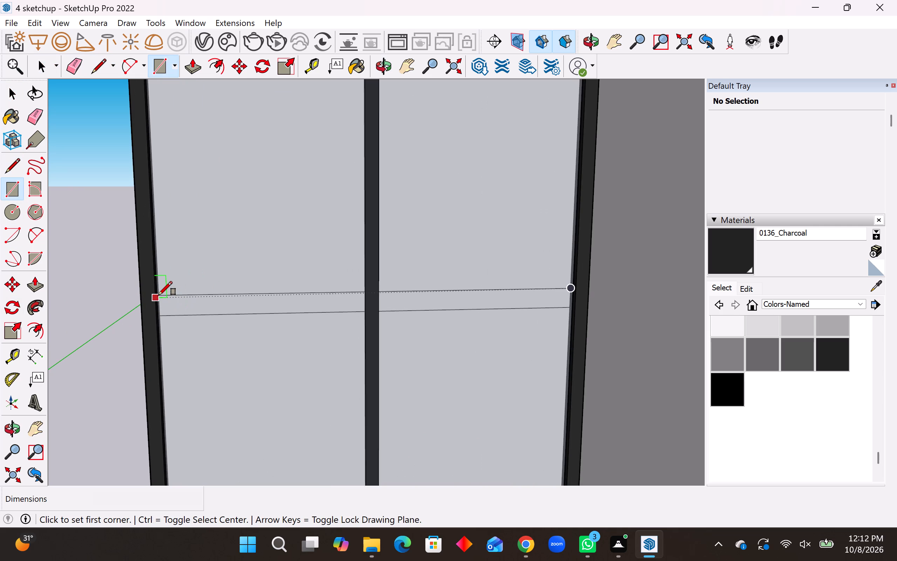
click(158, 295)
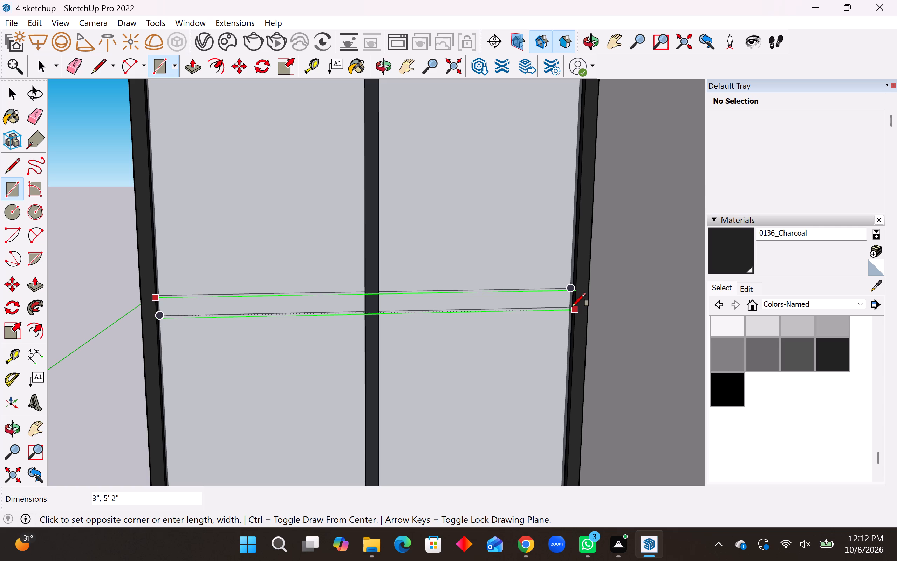
click(572, 307)
key(space)
Delete the white faces above and below the strip on the window's reverse side.
drag(458, 374, 463, 373)
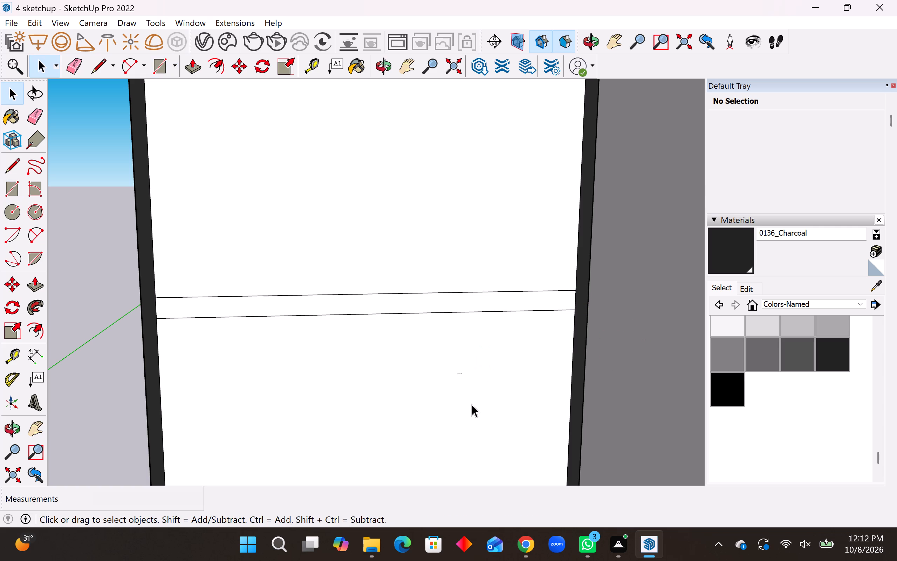
click(430, 410)
key(Delete)
click(363, 218)
key(Delete)
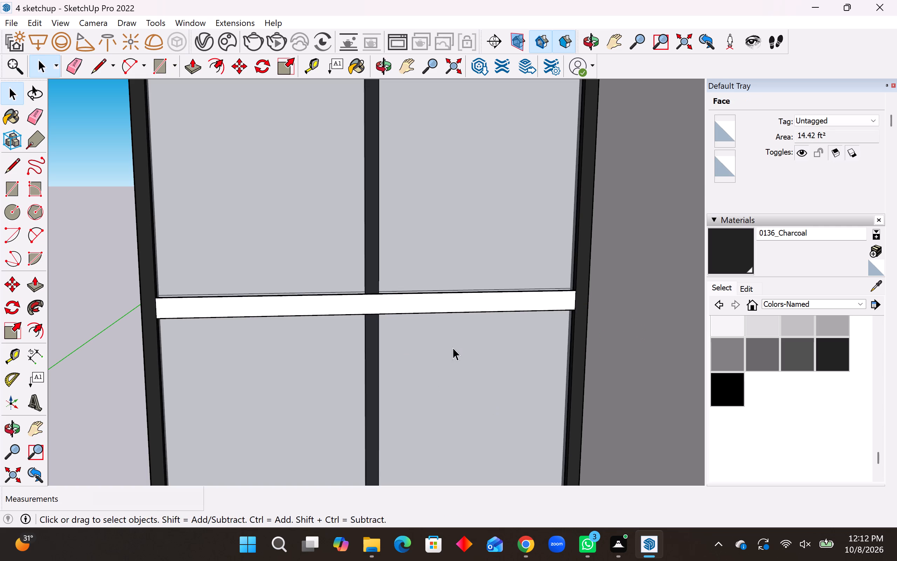
Apply 0136_Charcoal to the white crossbar strip on the window's reverse side.
middle_drag(429, 322, 571, 462)
middle_drag(218, 387, 258, 362)
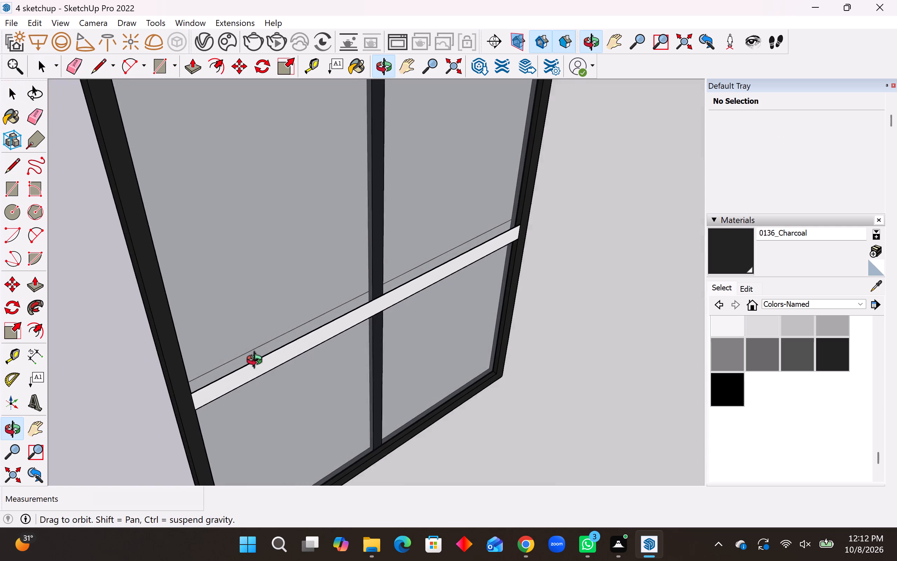
middle_drag(258, 362, 251, 315)
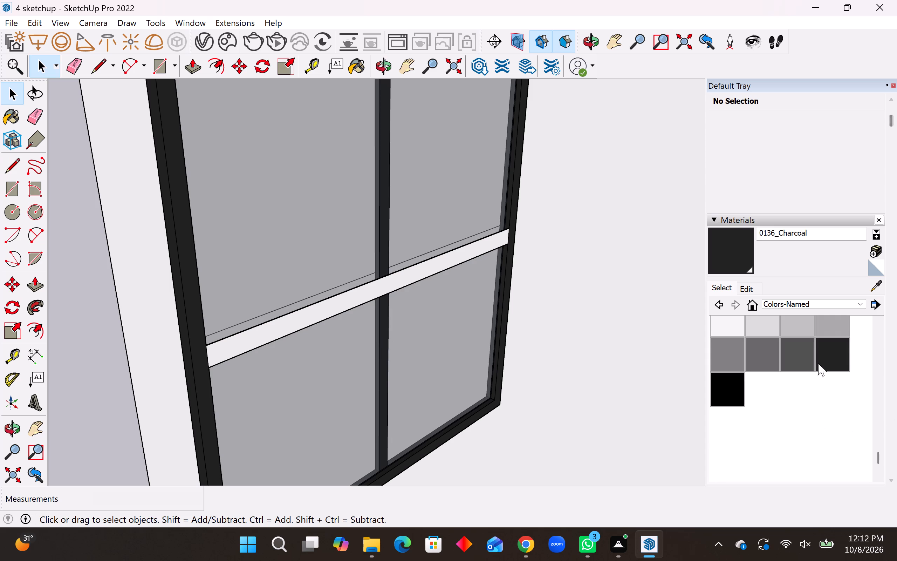
click(818, 361)
click(336, 309)
middle_drag(230, 383, 471, 322)
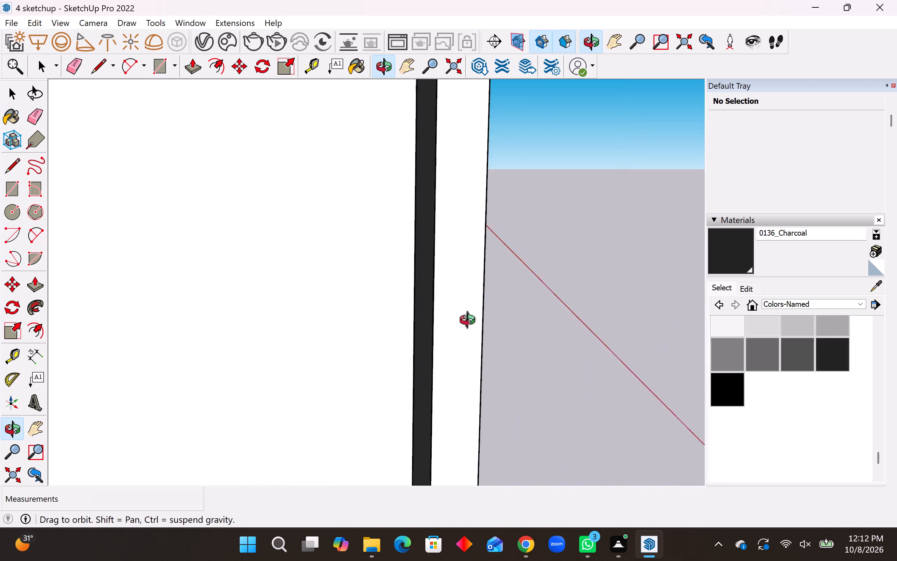
middle_drag(471, 322, 656, 326)
key(space)
click(255, 448)
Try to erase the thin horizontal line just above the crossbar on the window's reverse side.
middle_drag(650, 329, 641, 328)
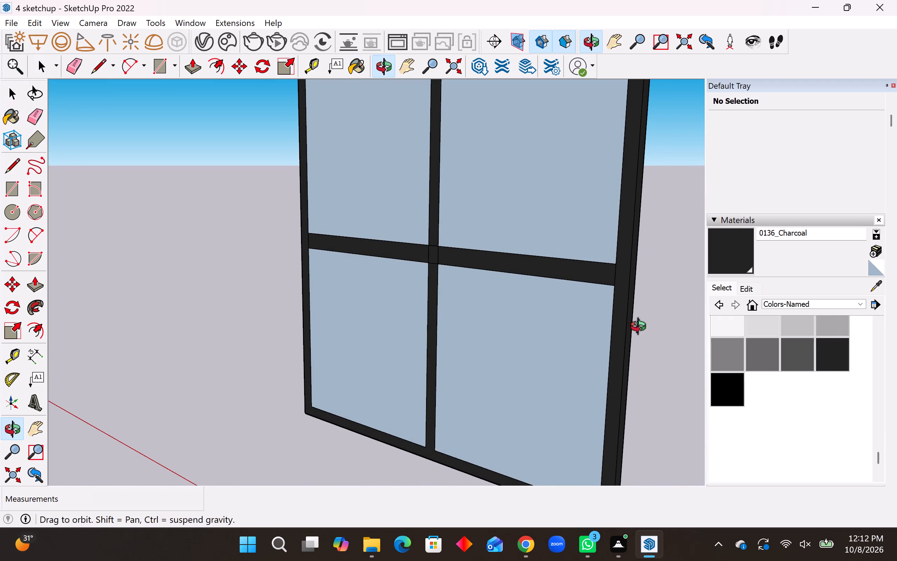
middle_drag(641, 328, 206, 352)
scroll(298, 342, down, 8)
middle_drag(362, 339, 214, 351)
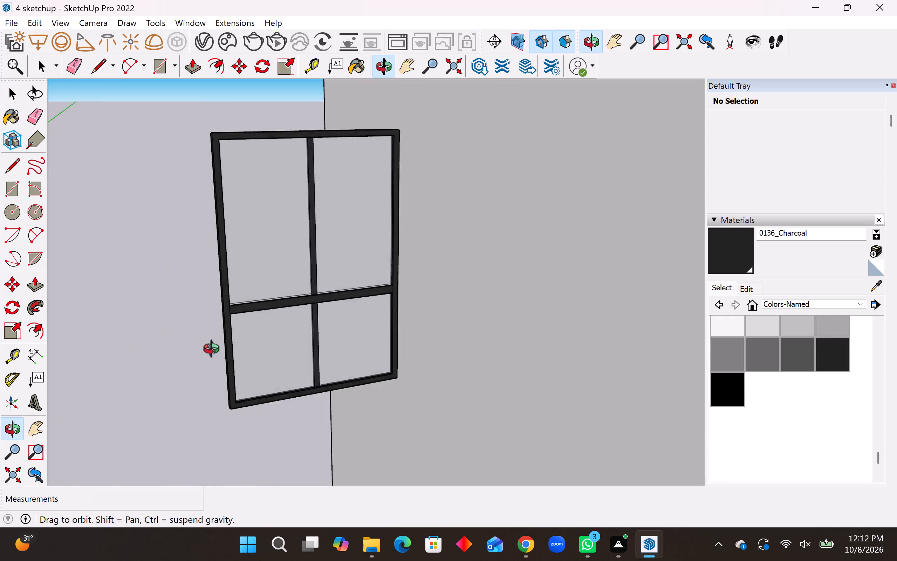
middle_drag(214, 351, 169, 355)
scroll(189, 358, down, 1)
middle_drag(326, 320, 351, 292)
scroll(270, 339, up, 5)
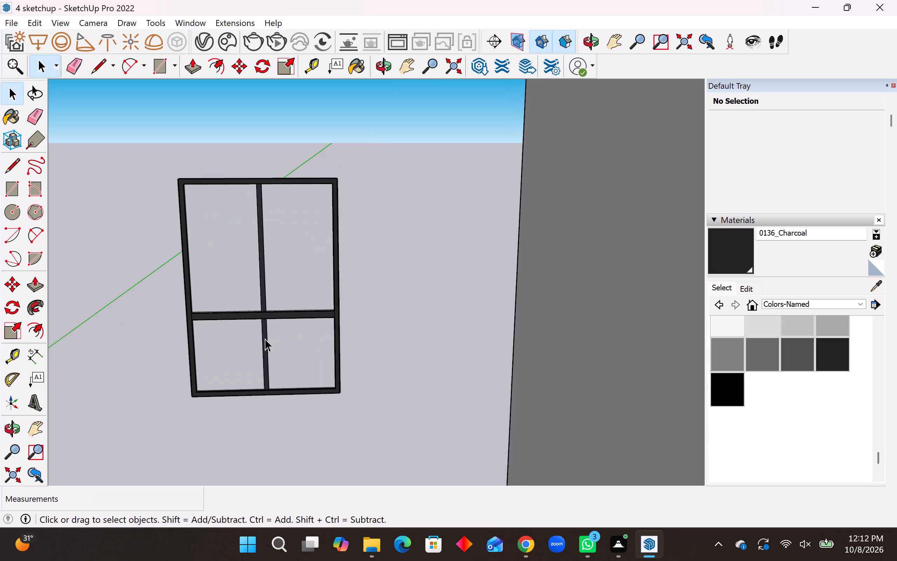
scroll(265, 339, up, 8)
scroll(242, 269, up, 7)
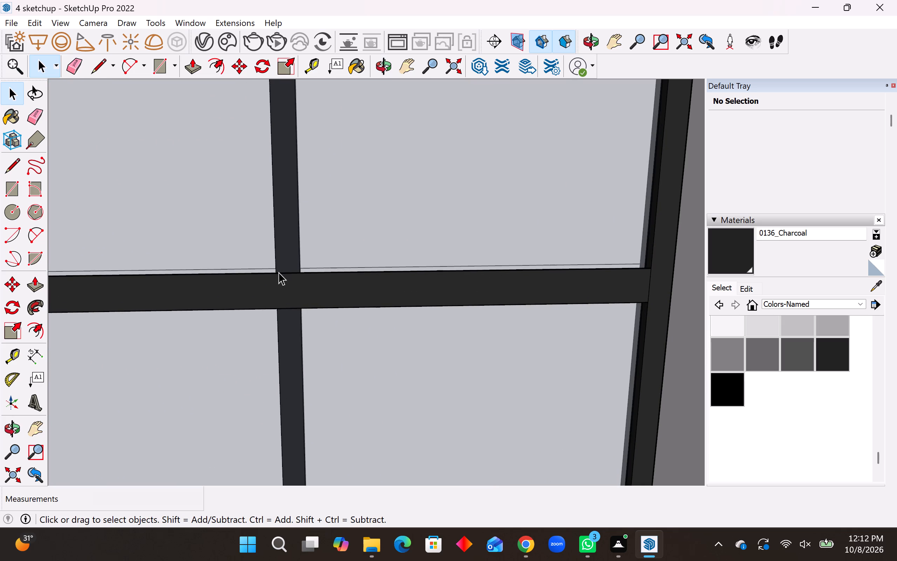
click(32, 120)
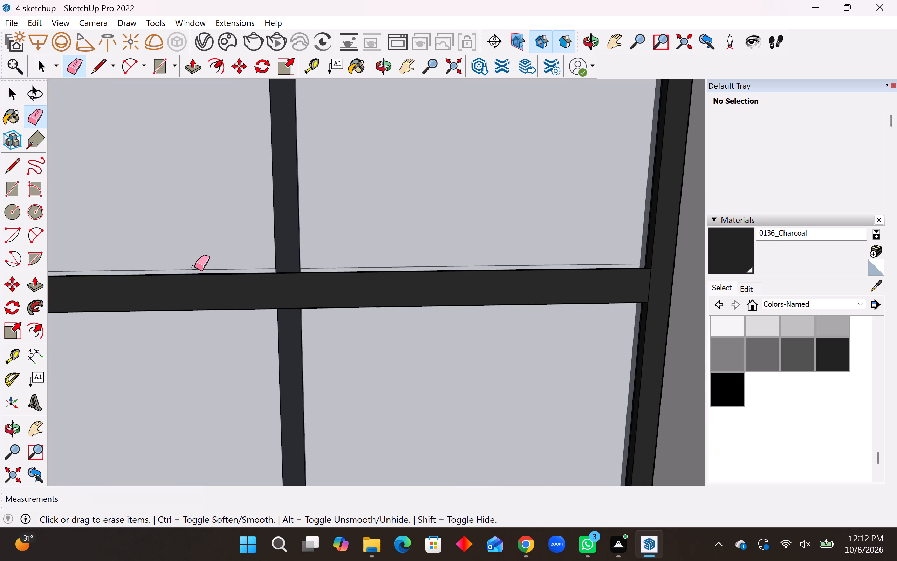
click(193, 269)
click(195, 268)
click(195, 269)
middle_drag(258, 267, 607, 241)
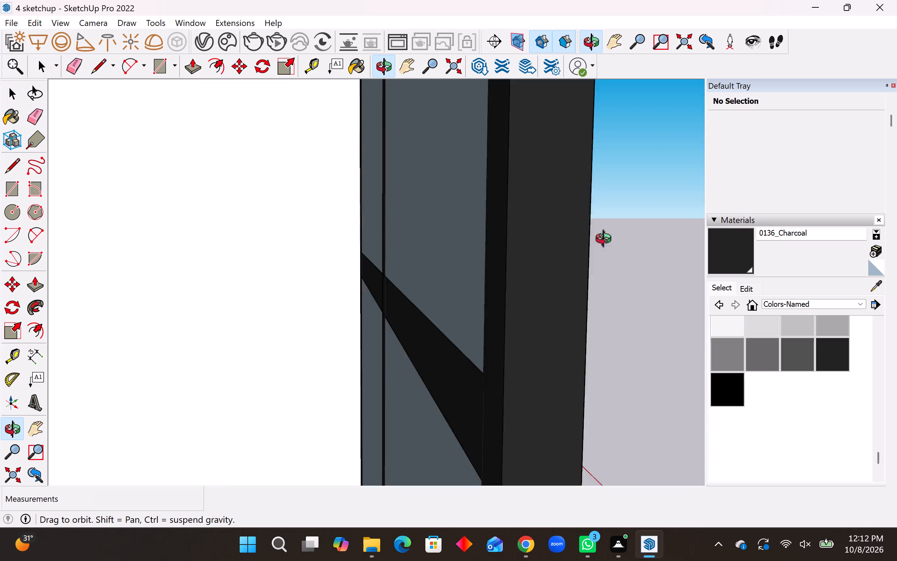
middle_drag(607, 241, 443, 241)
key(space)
Make a group of all the window's geometry, including the frame, glass and crossbar.
scroll(437, 260, down, 13)
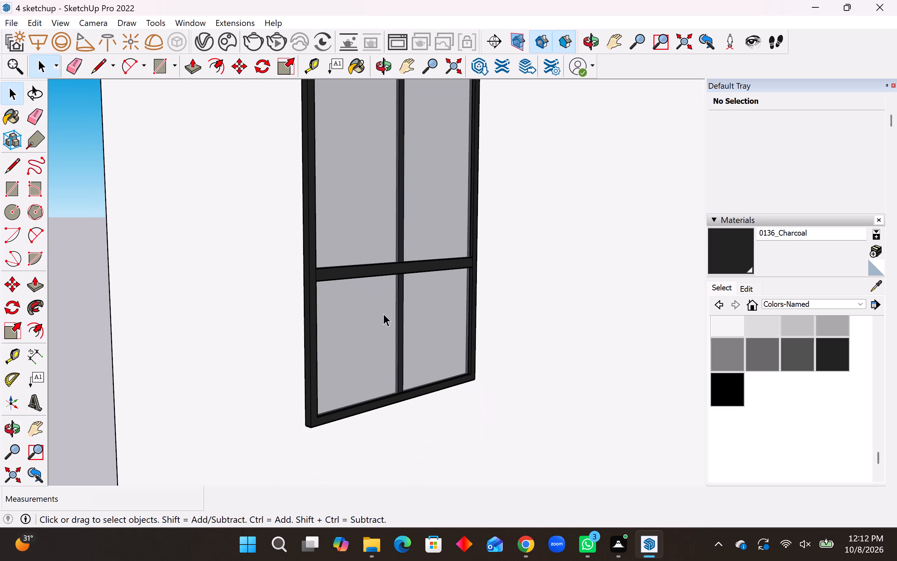
middle_drag(459, 283, 214, 285)
scroll(463, 394, down, 3)
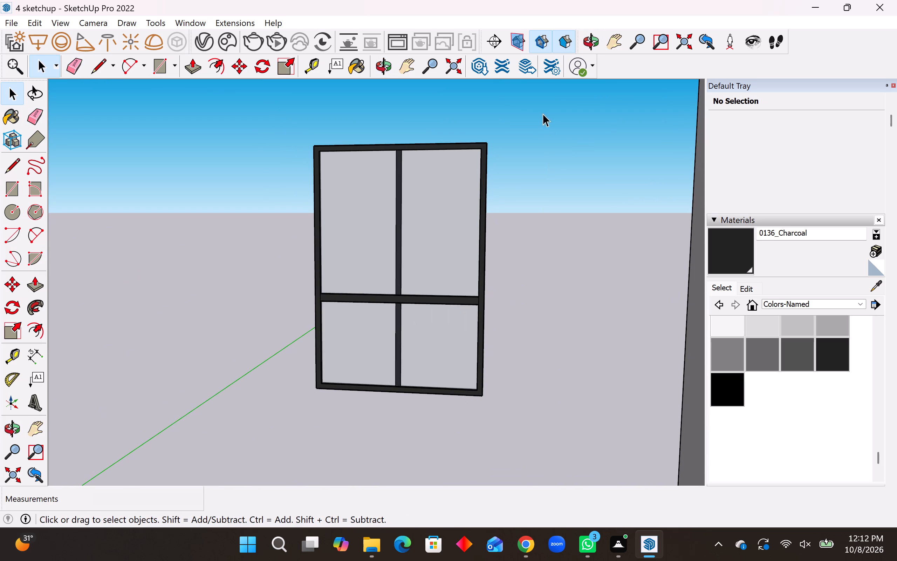
drag(542, 113, 268, 432)
right_click(353, 318)
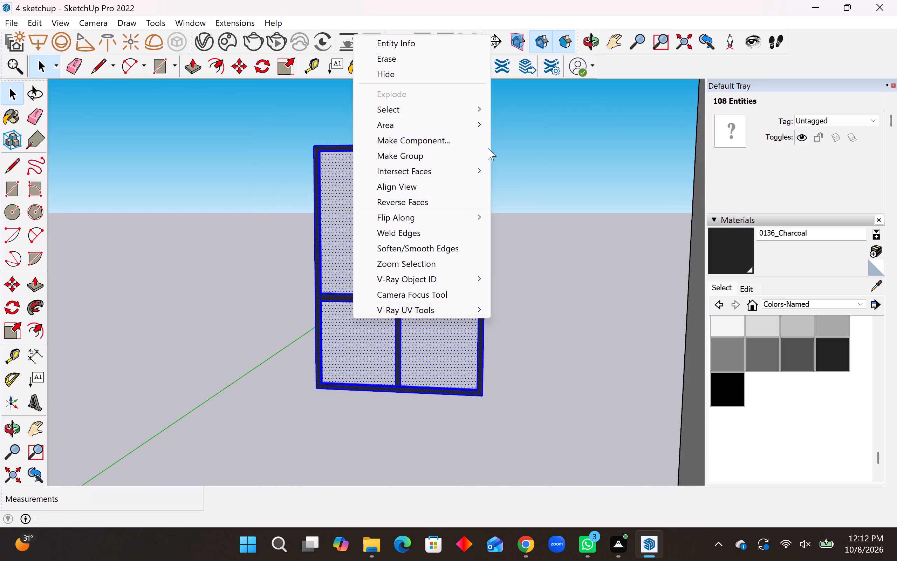
click(453, 159)
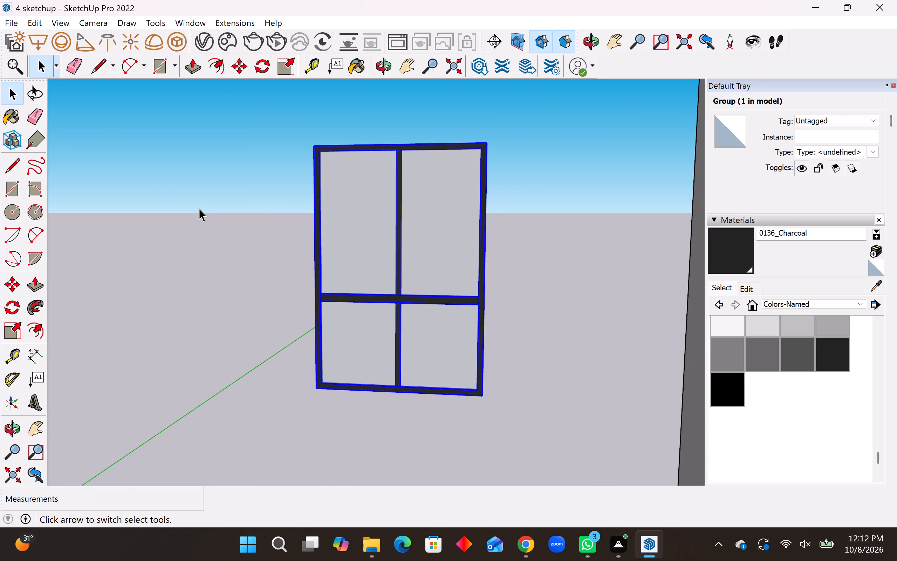
Save the model.
key(ctrl+s)
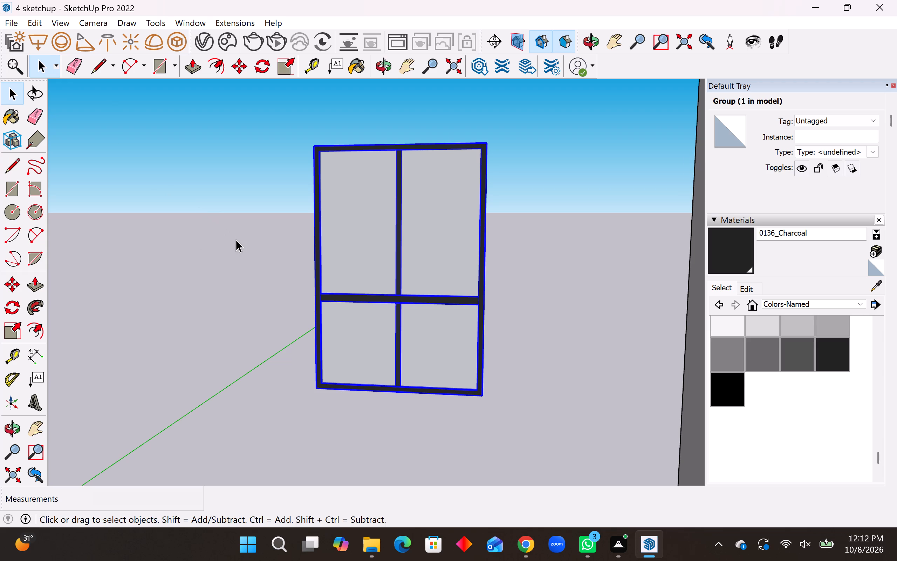
key(ctrl+s)
Move the window group from beside the cabinet to the lower-right corner of the left door's upper opening.
scroll(370, 352, down, 14)
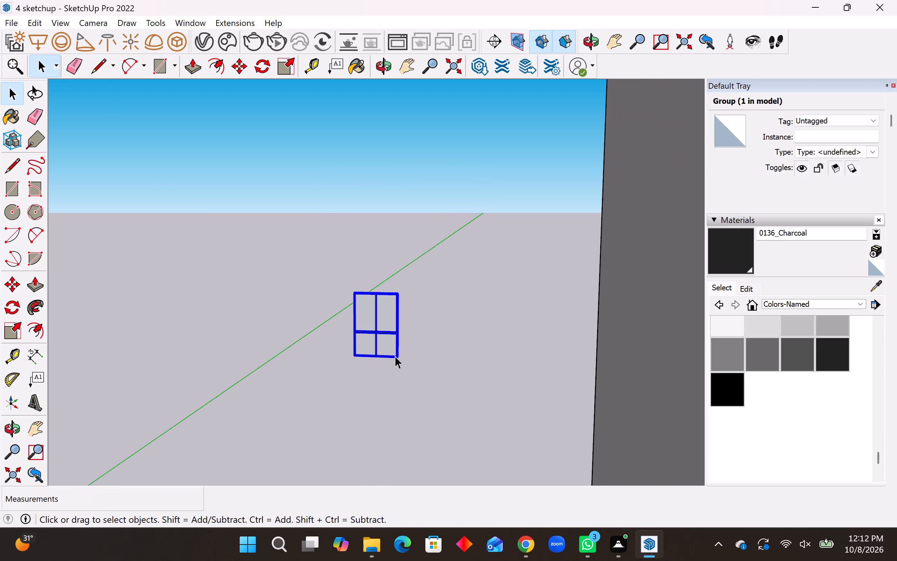
key(m)
scroll(402, 361, up, 6)
scroll(442, 364, down, 3)
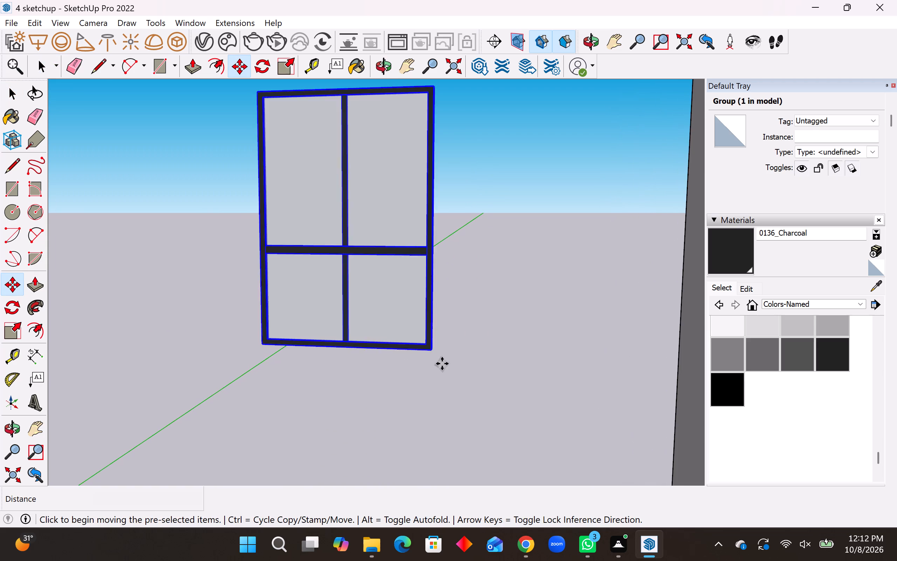
click(437, 359)
scroll(352, 370, down, 14)
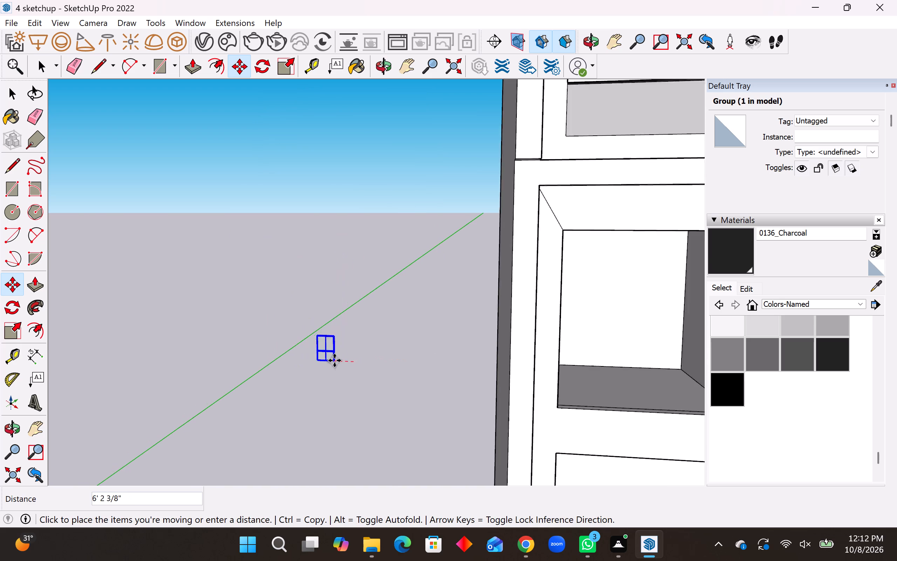
scroll(334, 360, down, 12)
scroll(489, 393, up, 4)
scroll(456, 370, up, 8)
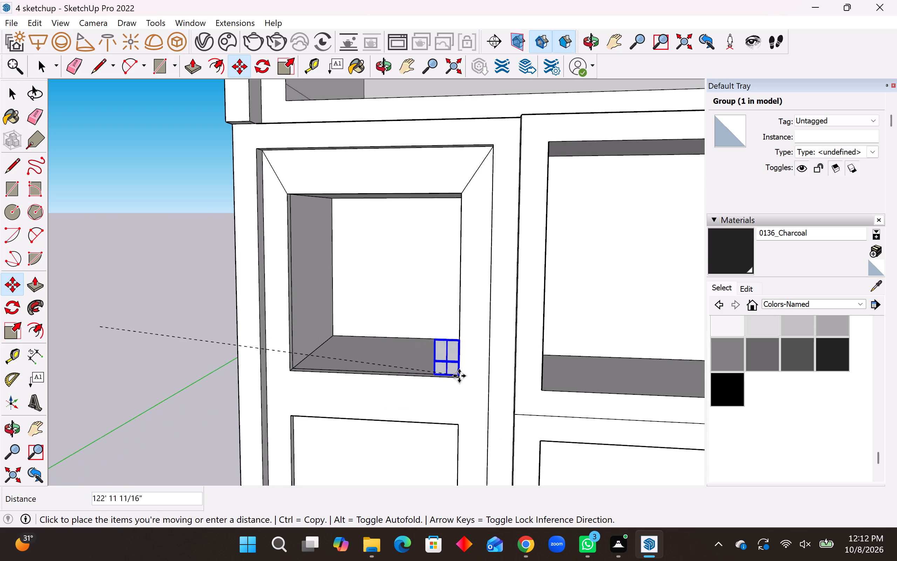
scroll(459, 376, up, 8)
middle_drag(460, 374, 513, 367)
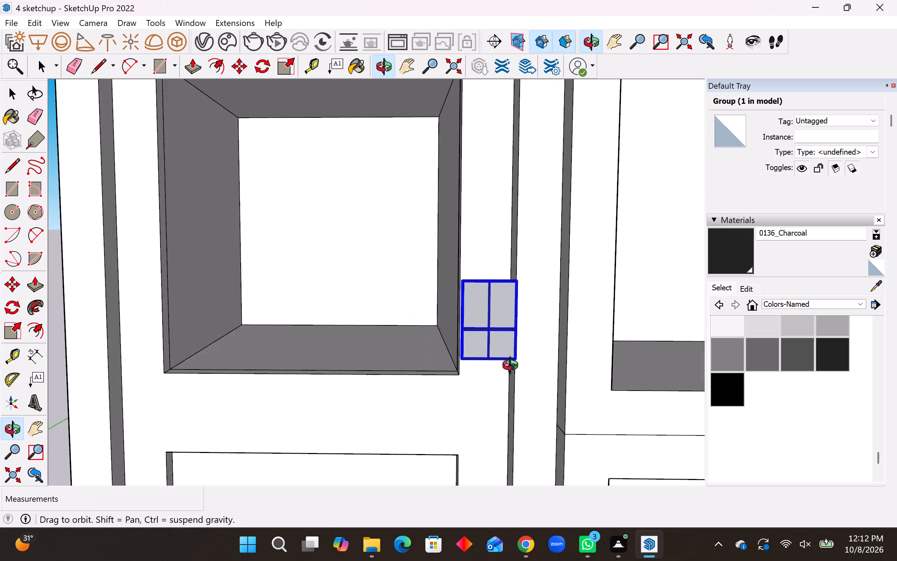
middle_drag(513, 367, 514, 367)
scroll(494, 387, down, 3)
scroll(431, 354, up, 3)
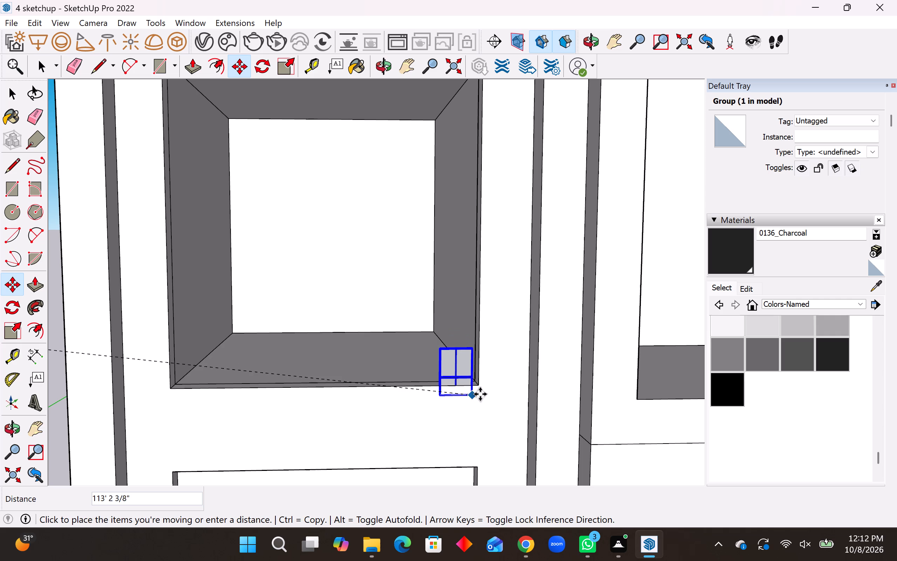
scroll(484, 392, down, 6)
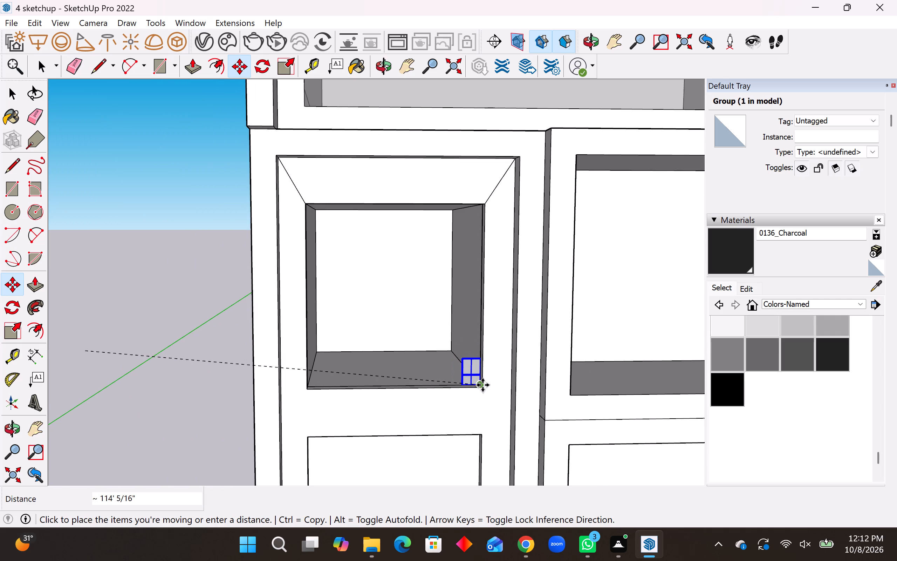
click(482, 385)
Move the window group about 3' further to align its lower corner with the opening's lower-right corner.
middle_drag(507, 377, 503, 400)
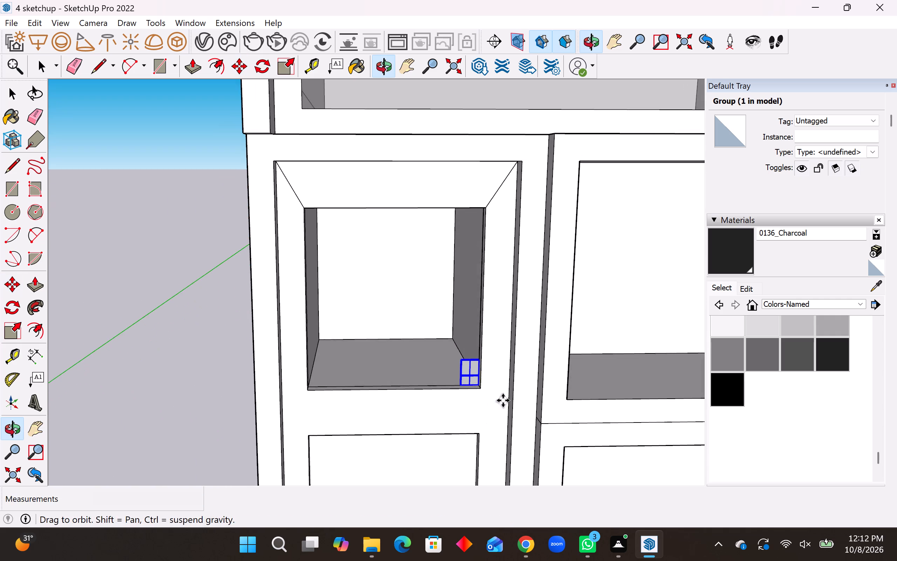
scroll(458, 385, up, 7)
click(490, 384)
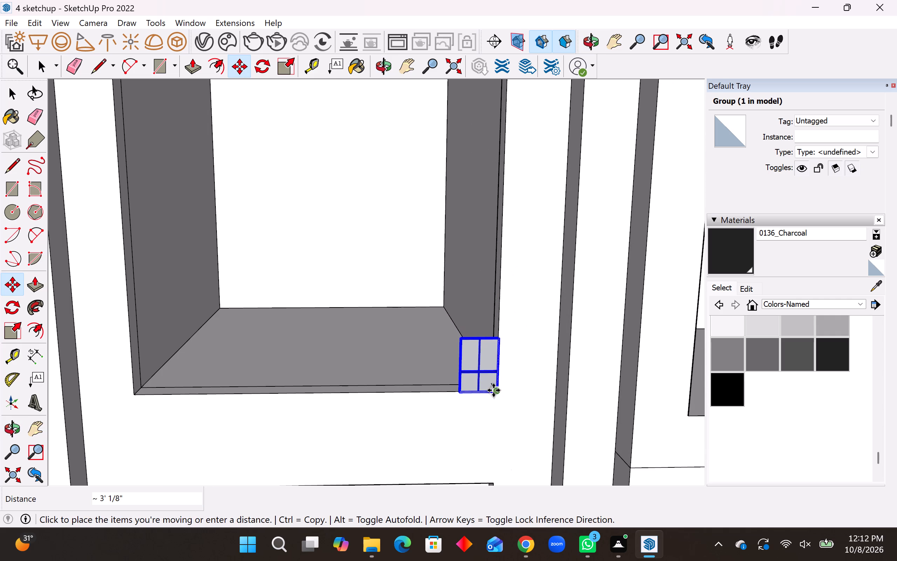
click(493, 390)
scroll(540, 391, down, 7)
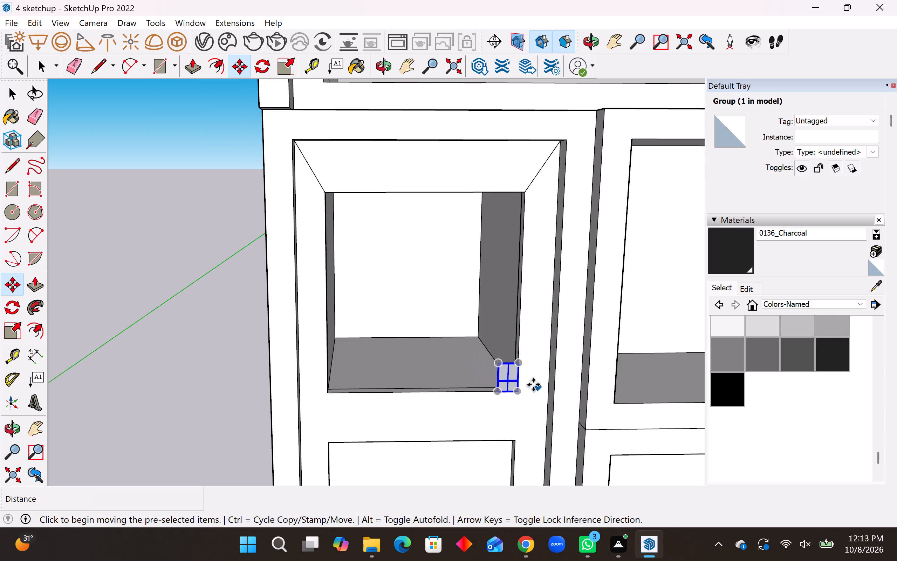
Move the window group about 2 13/16" so its lower-right corner meets the lower-right corner of the left door's upper opening.
middle_drag(516, 358, 524, 338)
scroll(520, 407, up, 11)
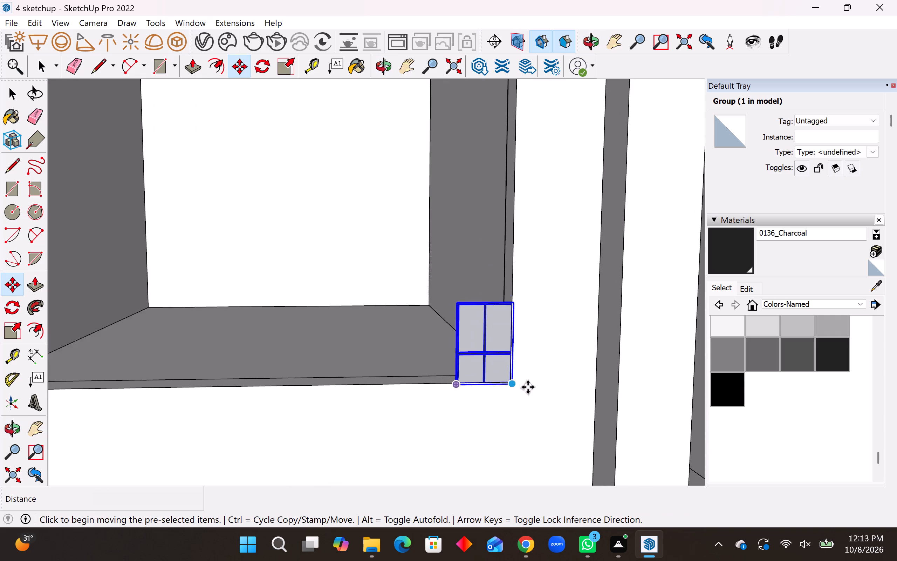
scroll(528, 387, up, 1)
middle_drag(519, 393, 415, 389)
scroll(513, 402, up, 5)
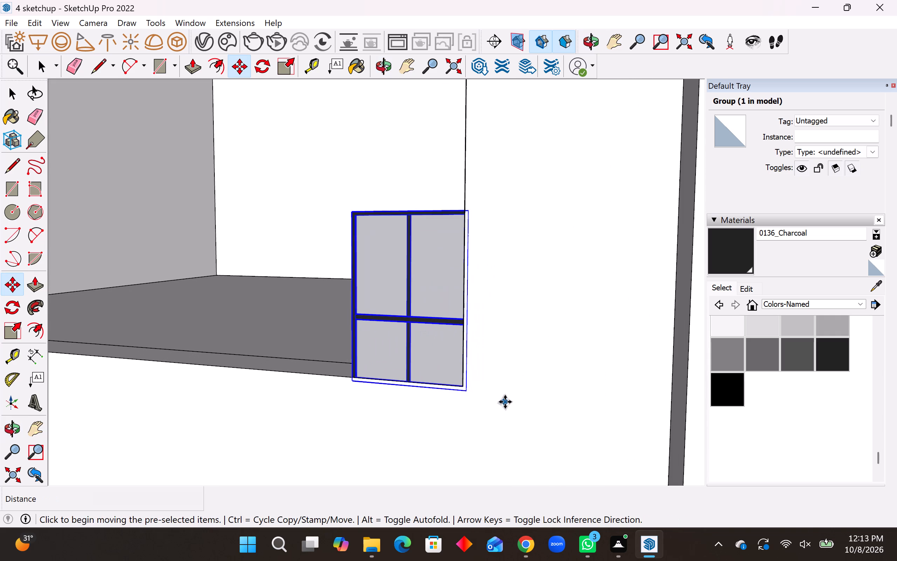
scroll(505, 402, up, 1)
click(463, 393)
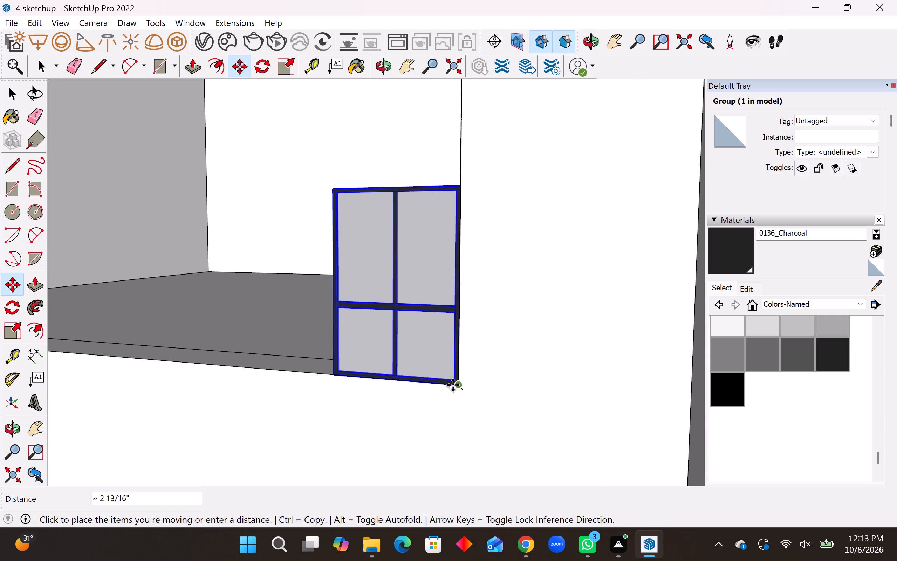
click(452, 384)
Scale the window group along the red axis by about 9.28 so it spans the full width of the door opening.
scroll(542, 370, down, 12)
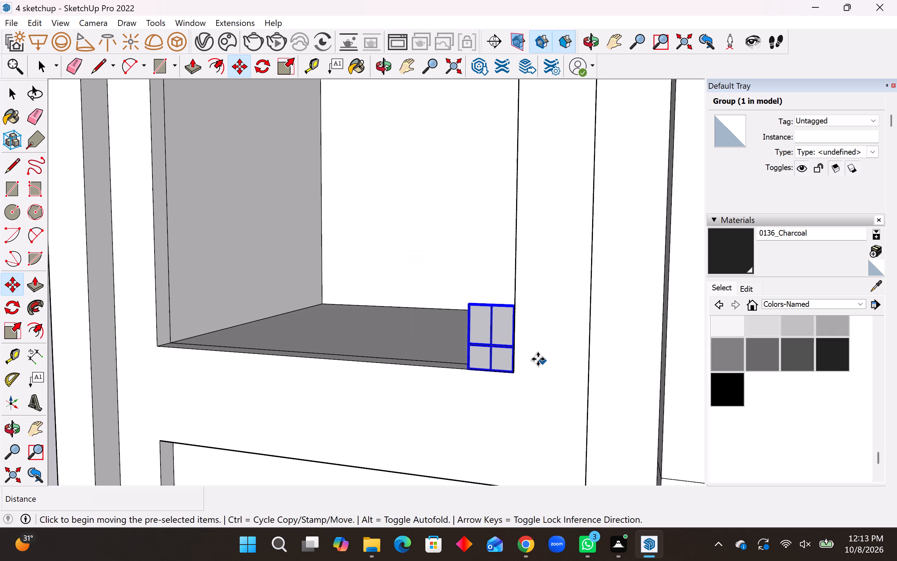
middle_drag(512, 352, 549, 341)
scroll(567, 370, down, 8)
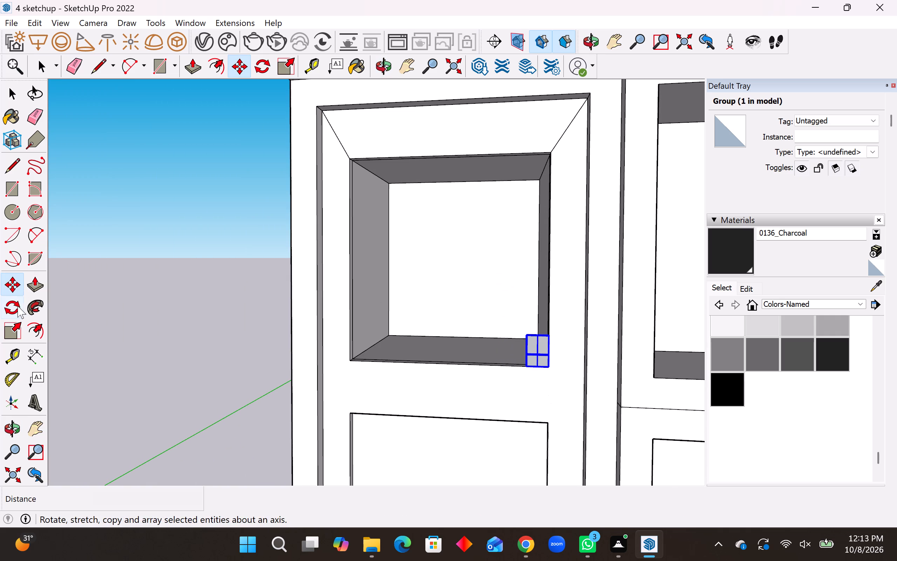
click(12, 328)
middle_drag(479, 302, 565, 399)
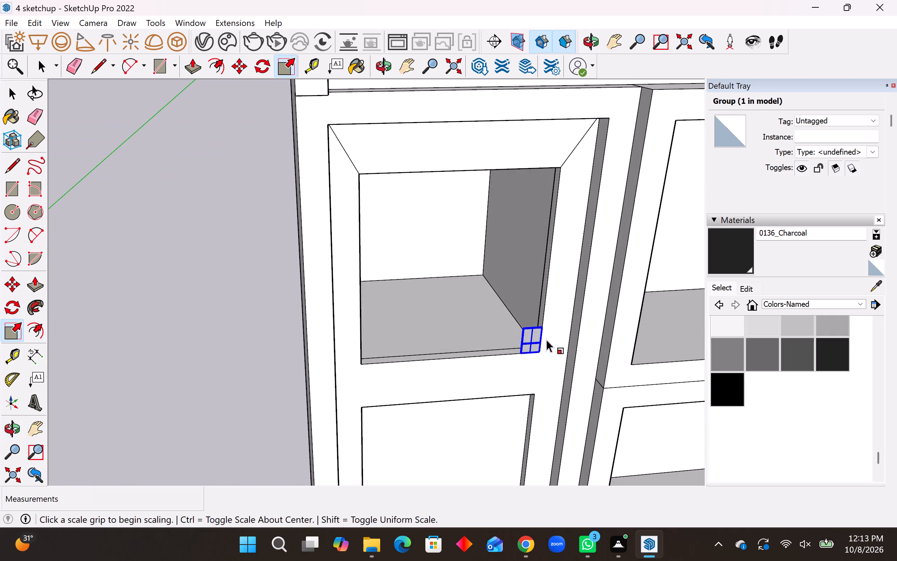
scroll(527, 324, up, 8)
middle_drag(541, 334, 533, 394)
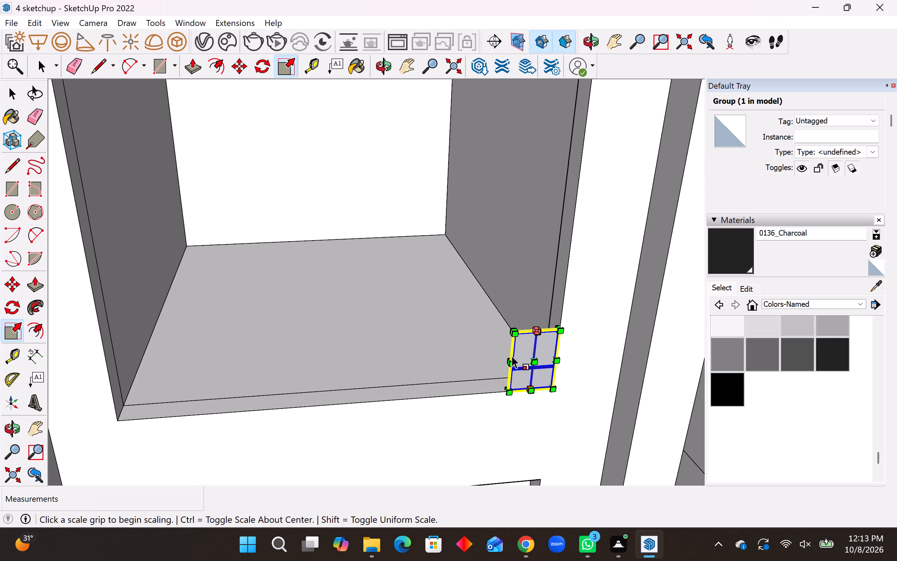
middle_drag(515, 356, 678, 336)
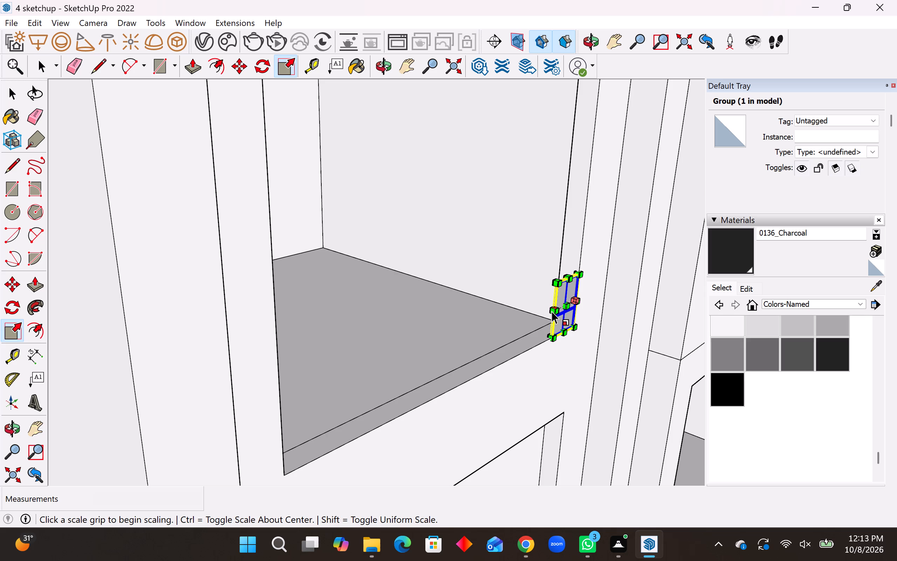
click(552, 311)
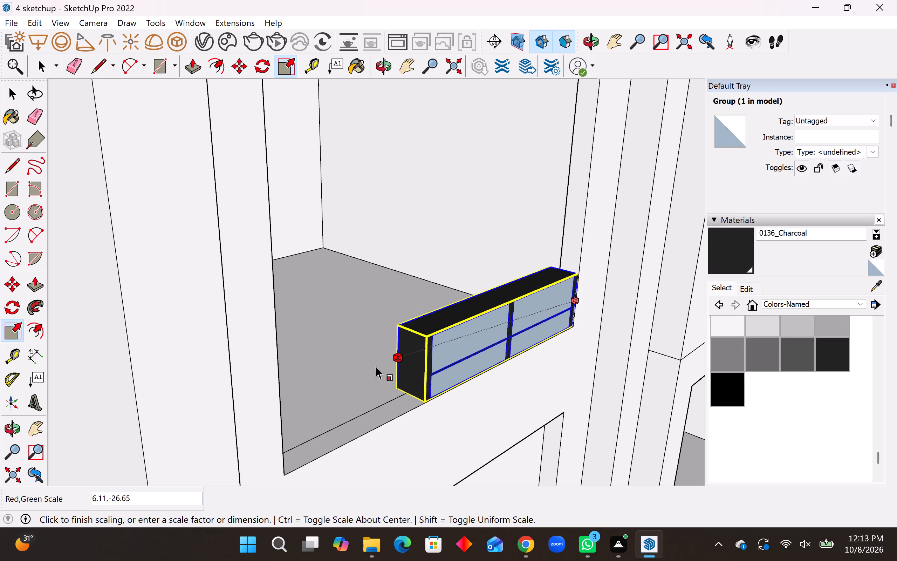
key(Escape)
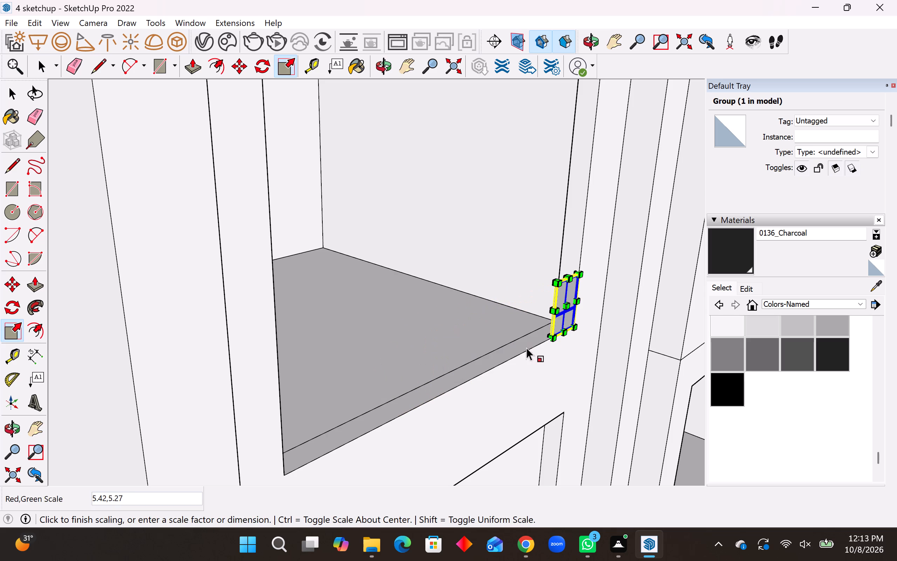
scroll(550, 321, up, 7)
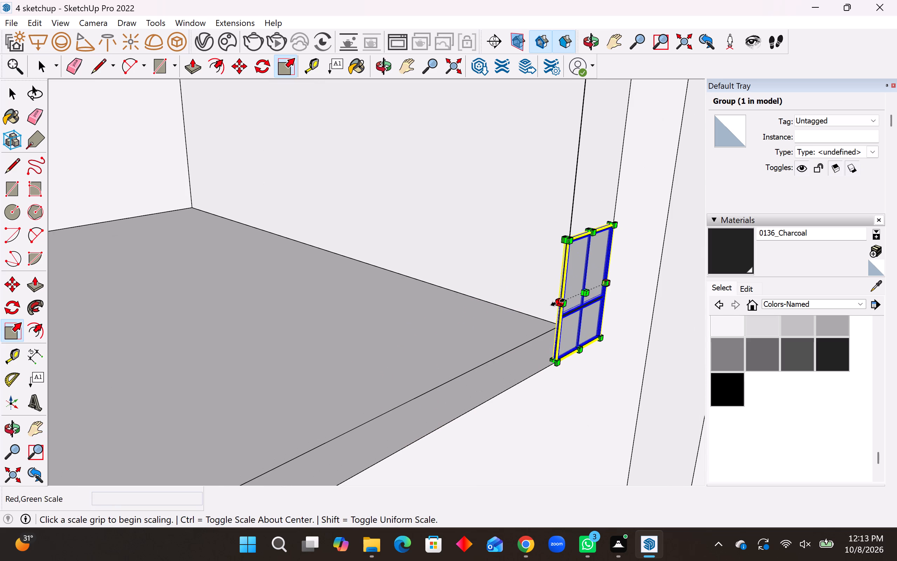
click(558, 302)
scroll(511, 307, down, 12)
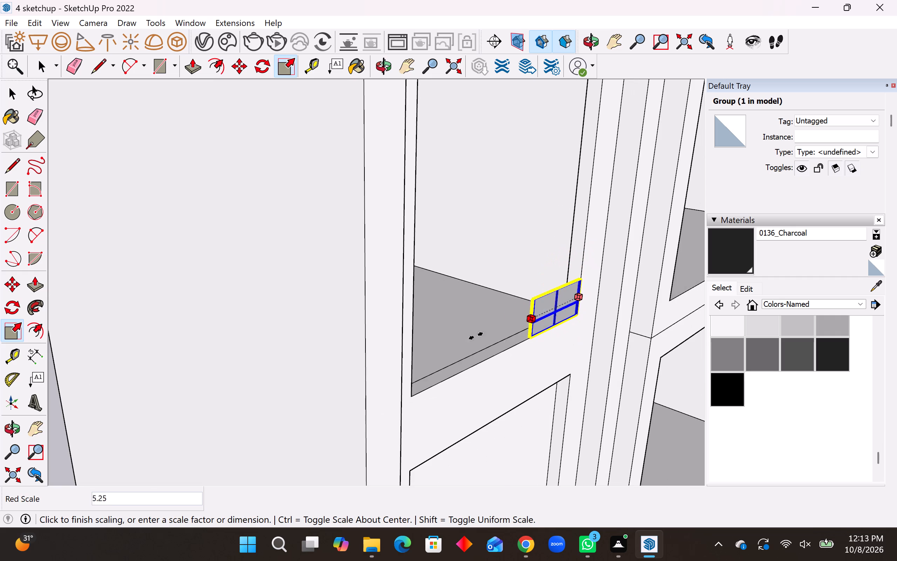
click(416, 365)
Scale the window group upward along the blue axis by about 6.65 to reach the opening's upper edge, and deselect it.
middle_drag(542, 339, 487, 338)
scroll(485, 377, down, 6)
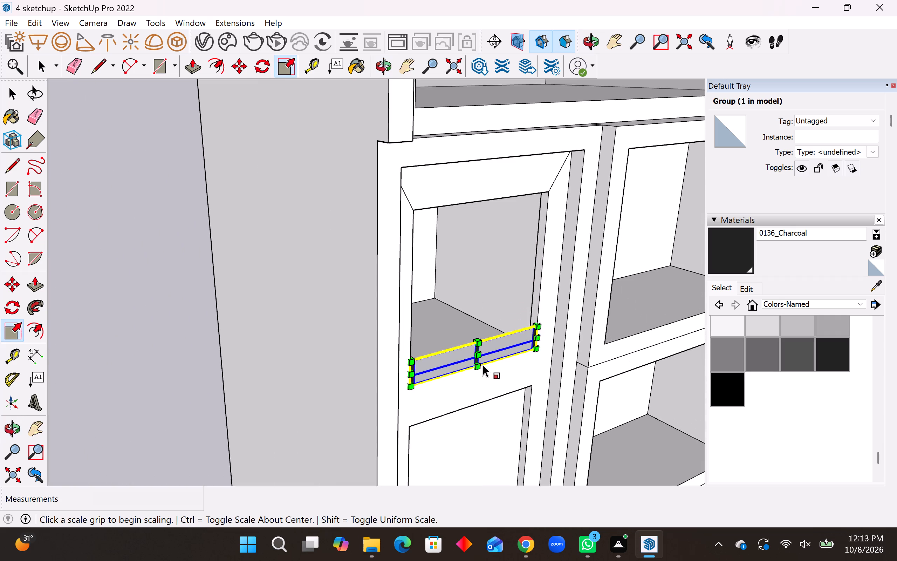
middle_drag(484, 344, 424, 424)
scroll(452, 370, up, 6)
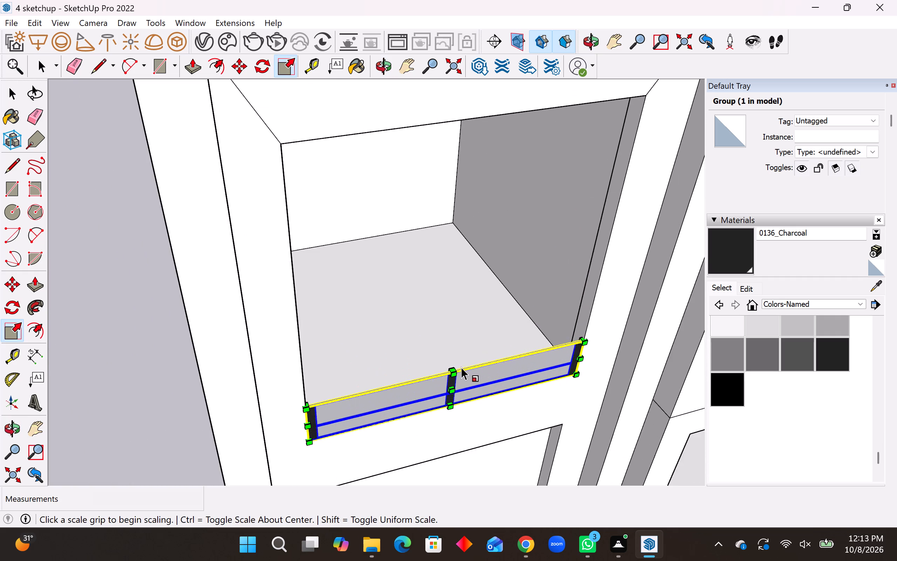
scroll(460, 367, up, 8)
middle_drag(447, 374, 442, 399)
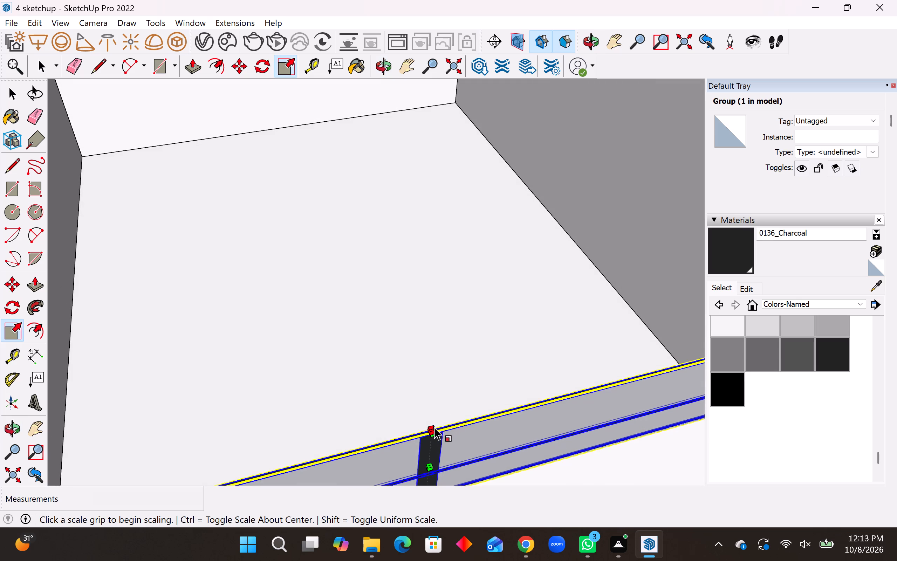
click(433, 428)
scroll(445, 409, down, 12)
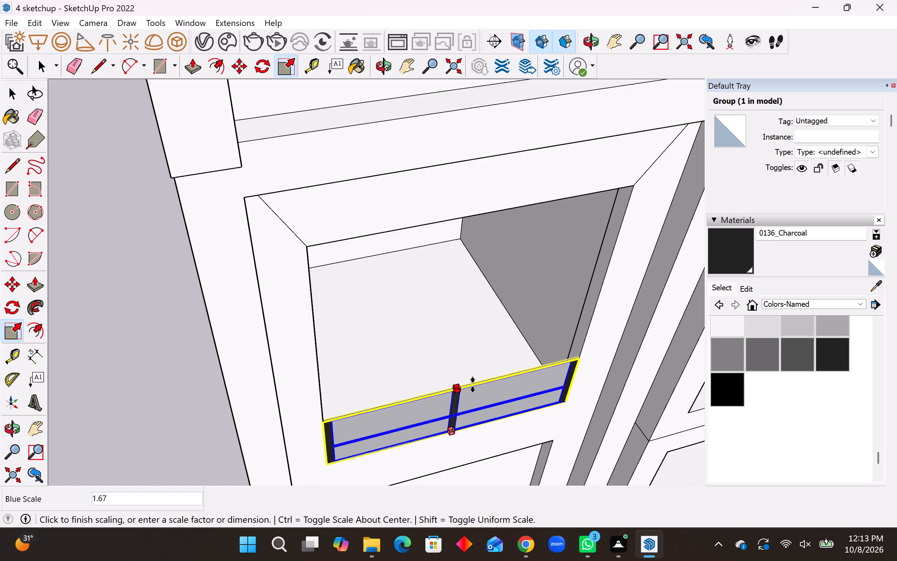
scroll(473, 385, down, 3)
middle_drag(476, 308, 429, 185)
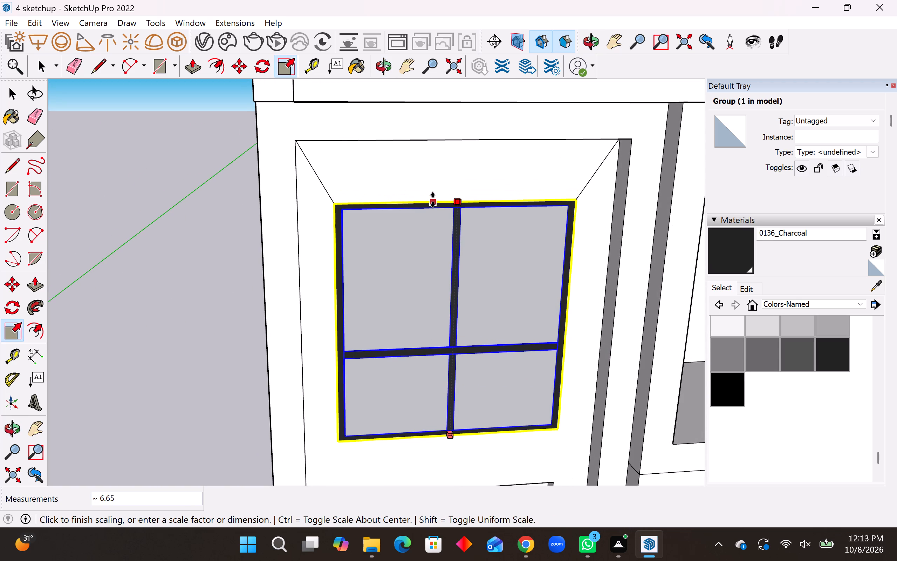
click(433, 200)
scroll(418, 216, down, 4)
key(space)
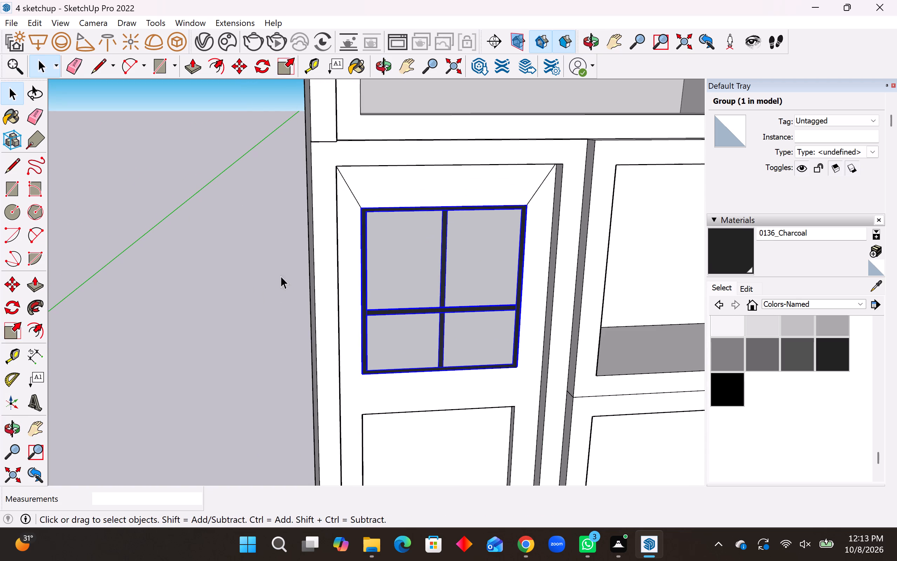
click(228, 290)
Draw a vertical line about 54' 9" long down the middle of the left door's lower panel, between its upper and lower edges.
scroll(297, 229, down, 9)
middle_drag(404, 231, 382, 200)
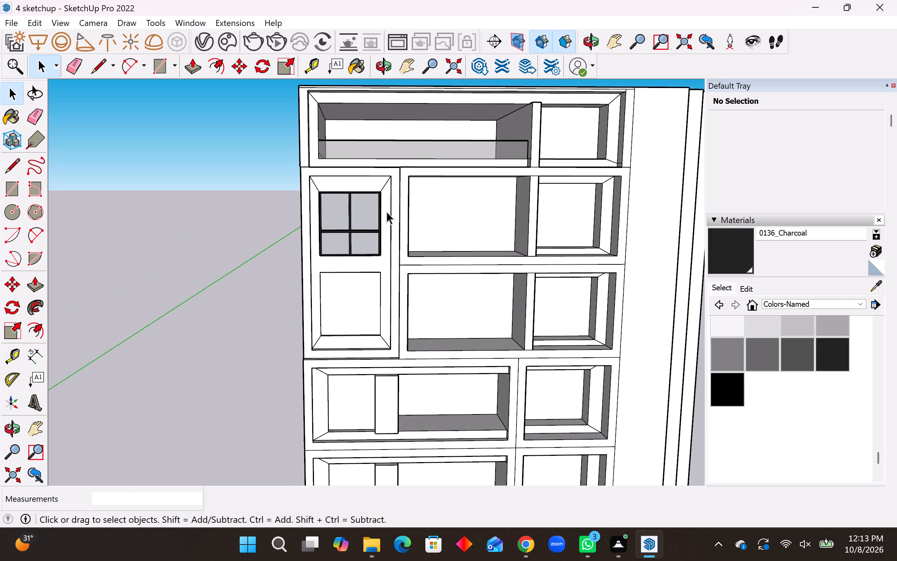
scroll(271, 239, down, 4)
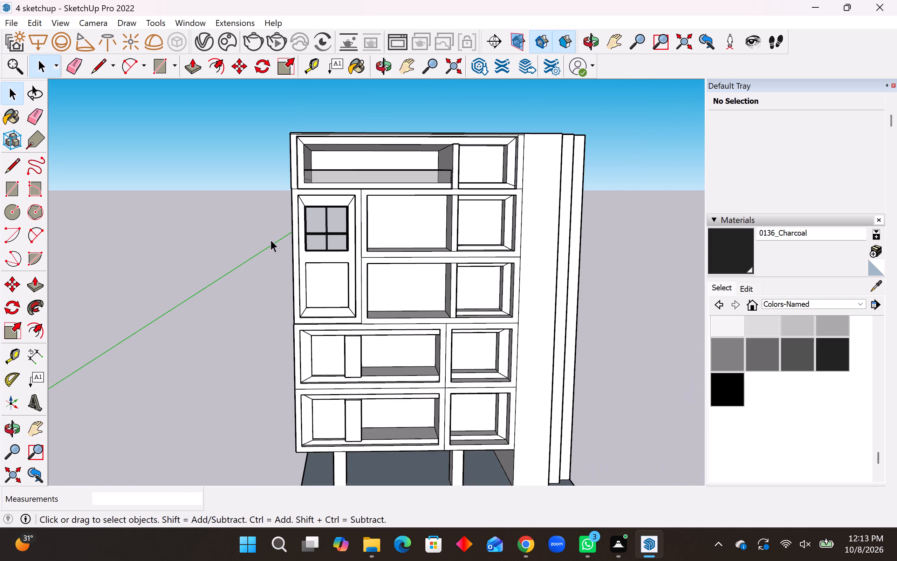
scroll(416, 236, up, 4)
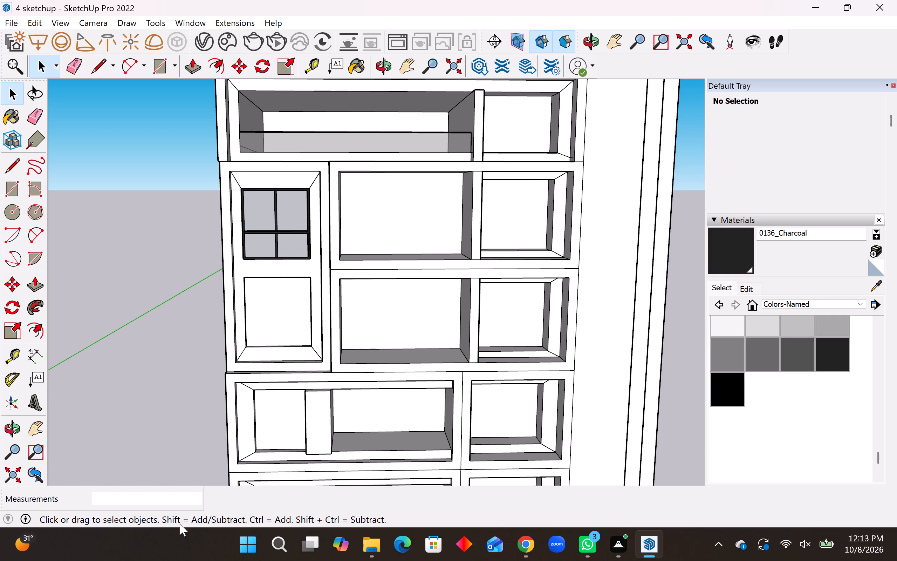
scroll(311, 535, down, 2)
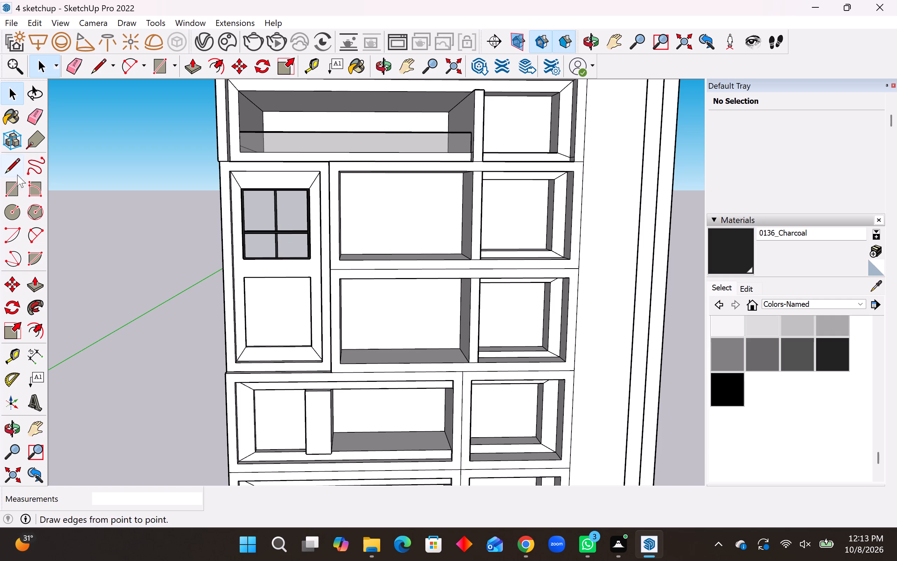
click(16, 164)
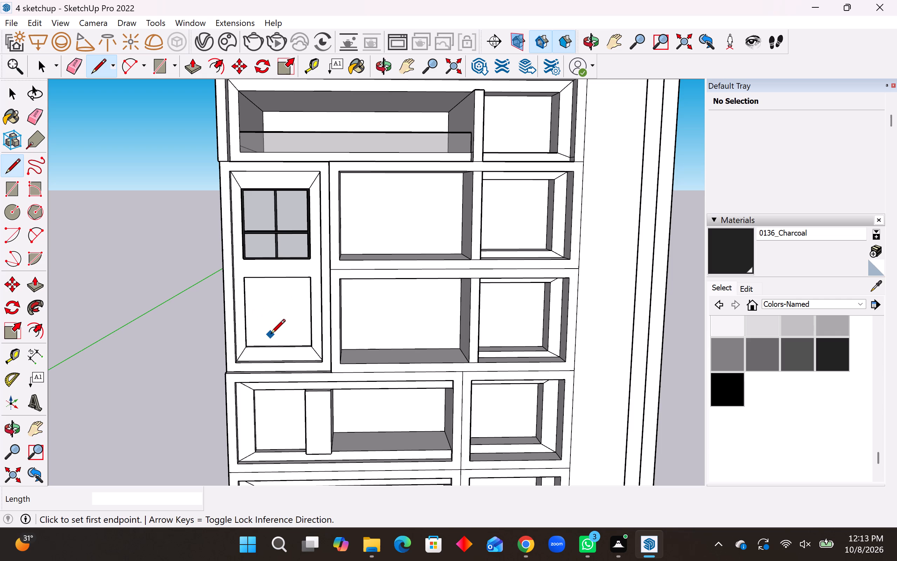
click(280, 281)
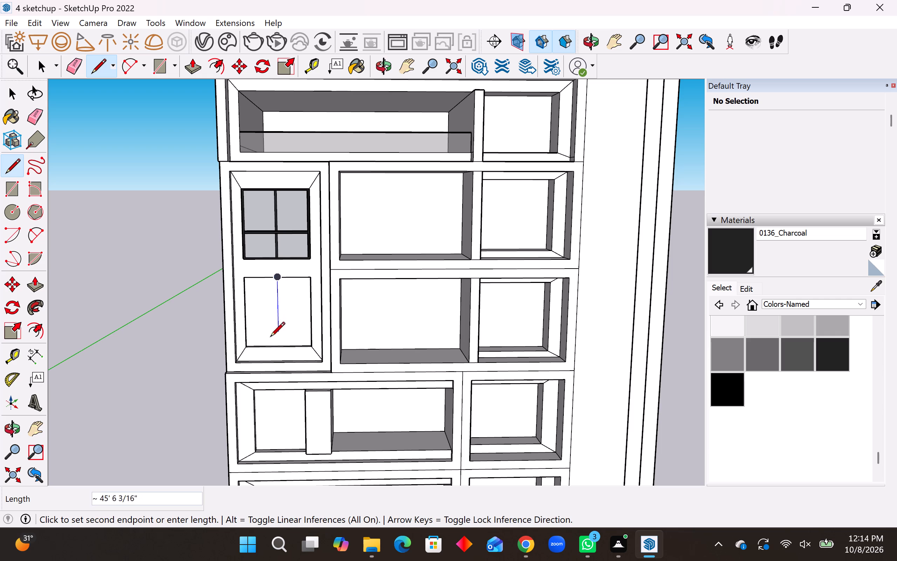
scroll(276, 349, up, 12)
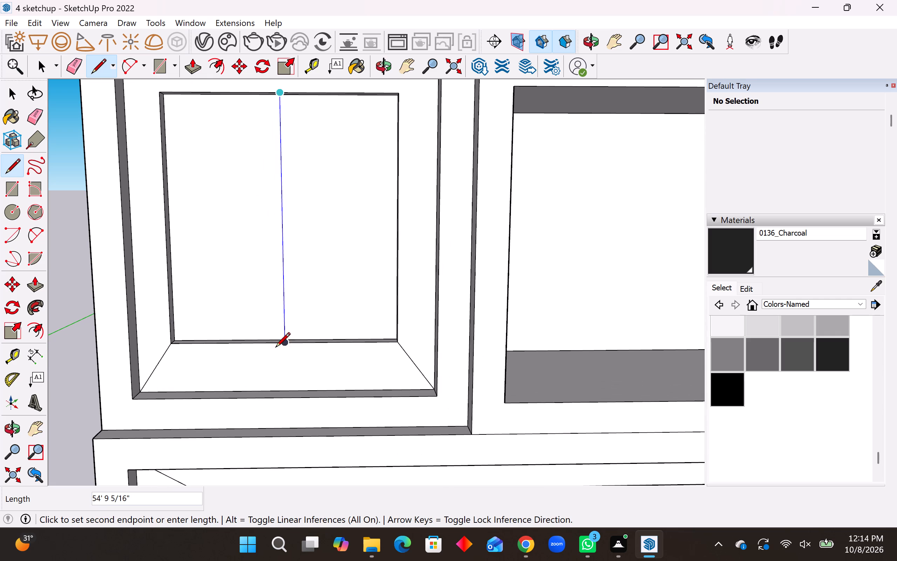
key(Escape)
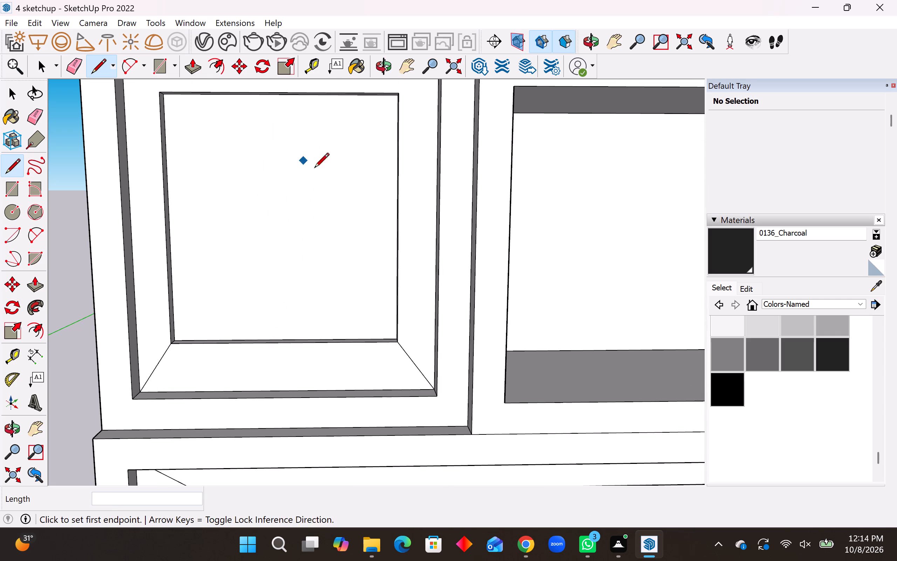
scroll(280, 75, up, 2)
scroll(269, 104, up, 1)
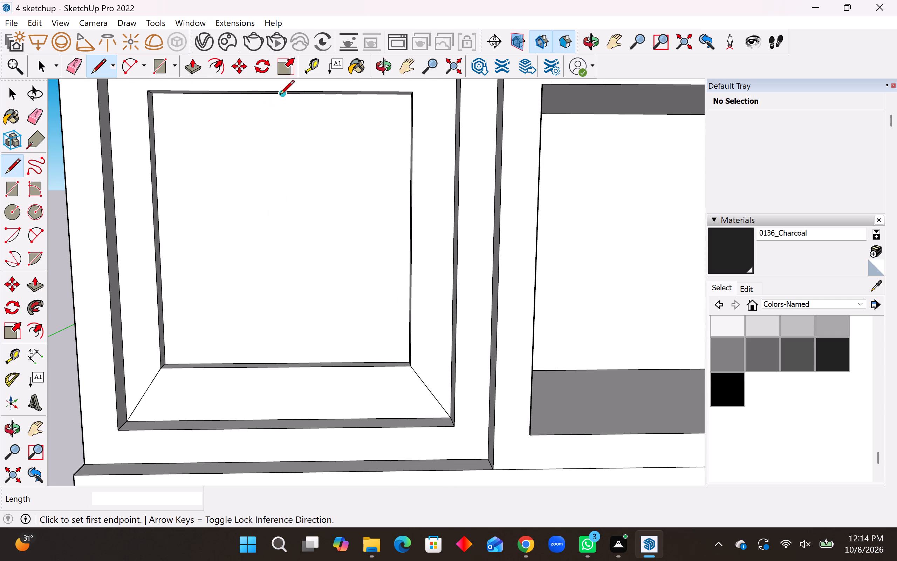
click(280, 96)
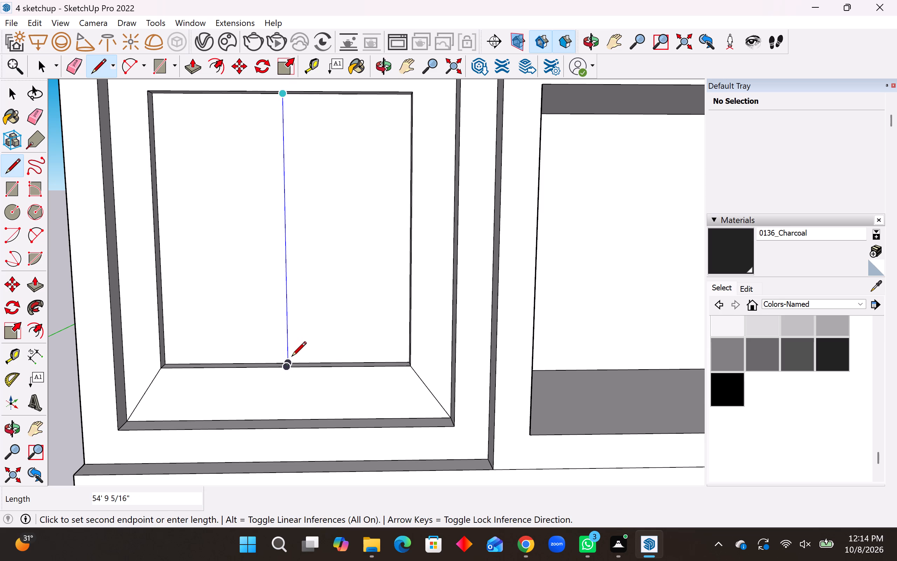
click(290, 357)
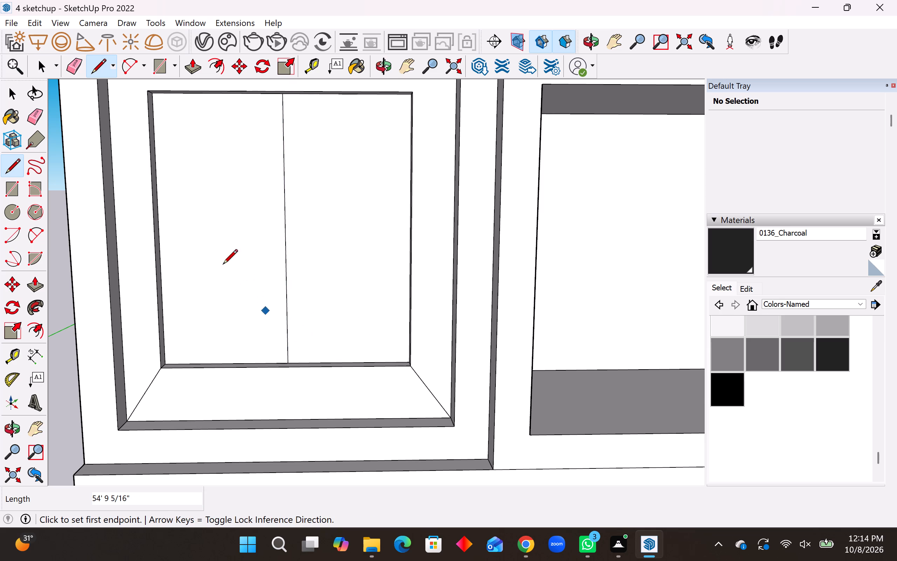
Draw a horizontal line about 51' long across the lower door panel, just under a third of the way up.
click(162, 284)
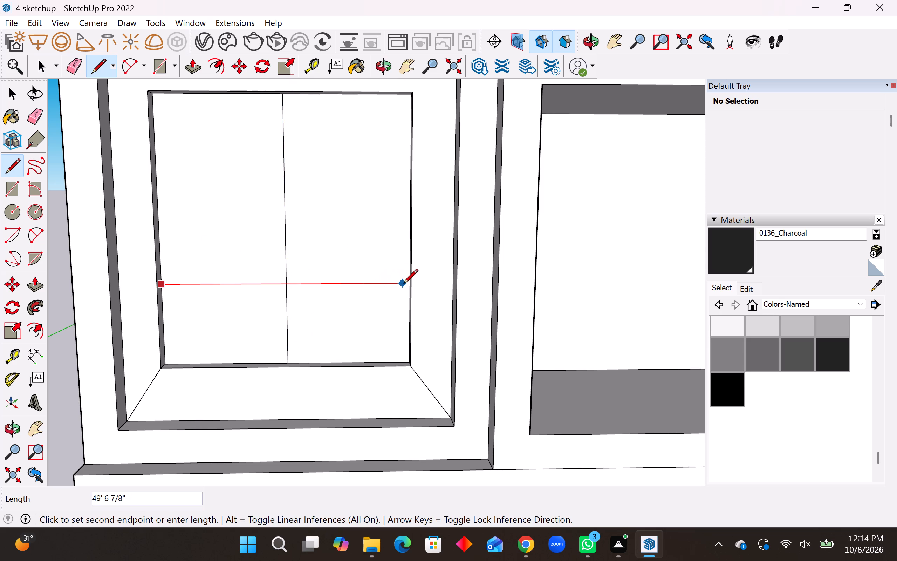
click(406, 285)
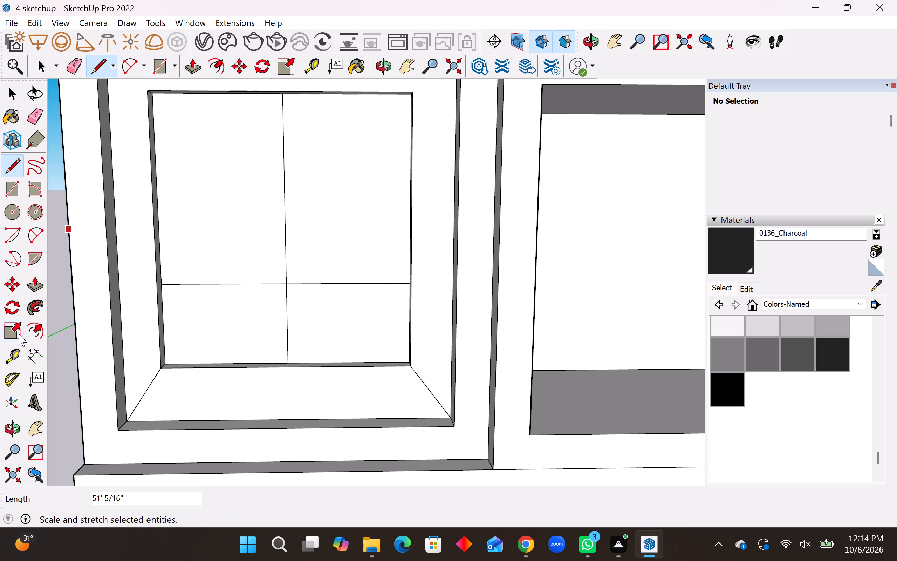
Place a guide 1' below the horizontal line on the lower door panel.
drag(19, 360, 22, 359)
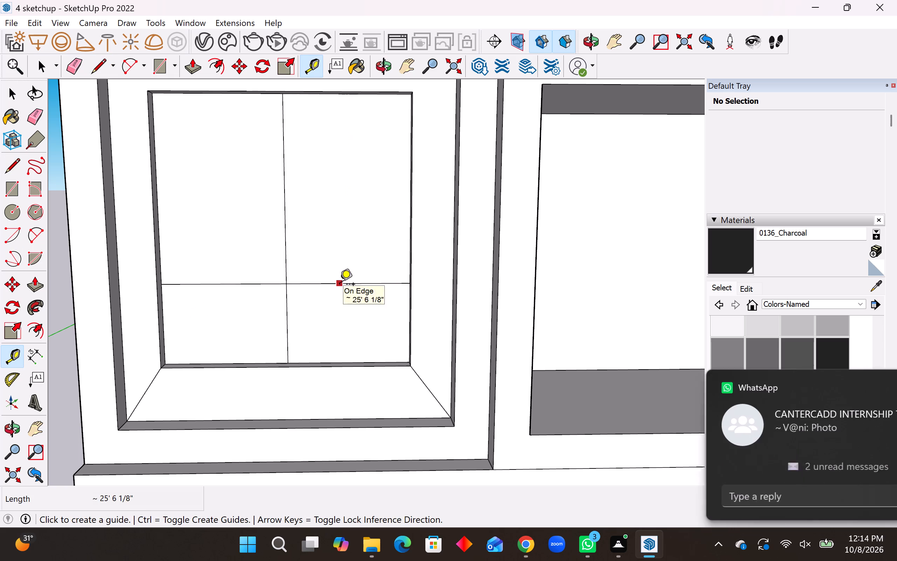
click(340, 285)
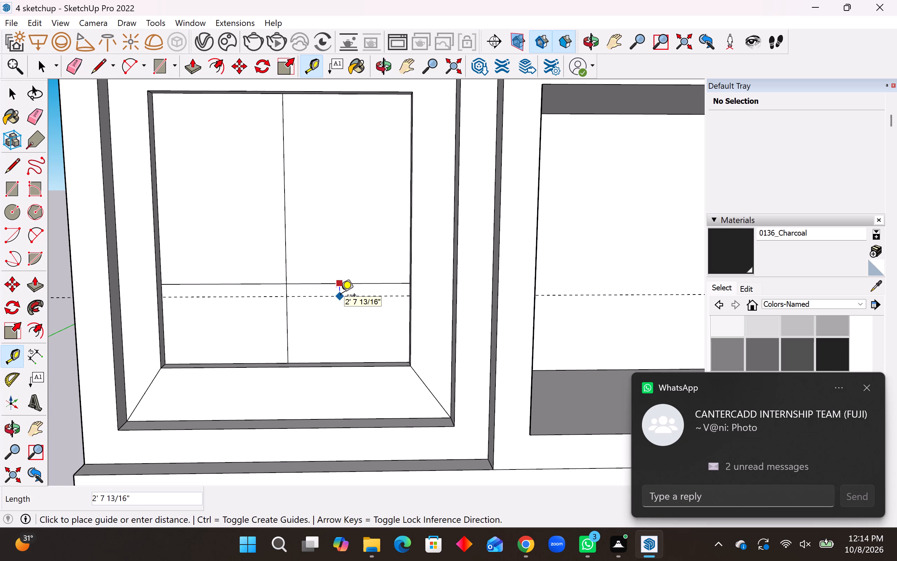
text(1')
key(Return)
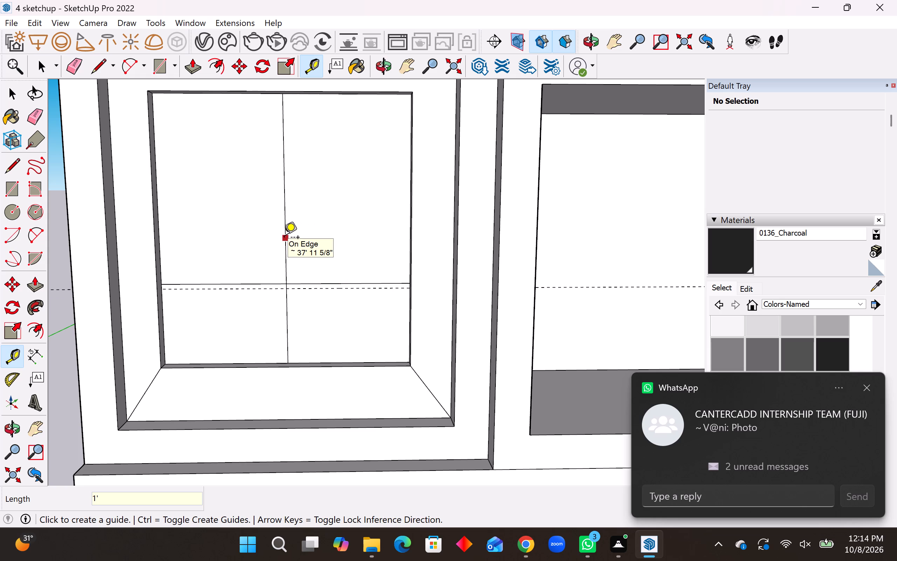
Place vertical guides 6" to each side of the vertical centre line on the lower door panel.
click(284, 238)
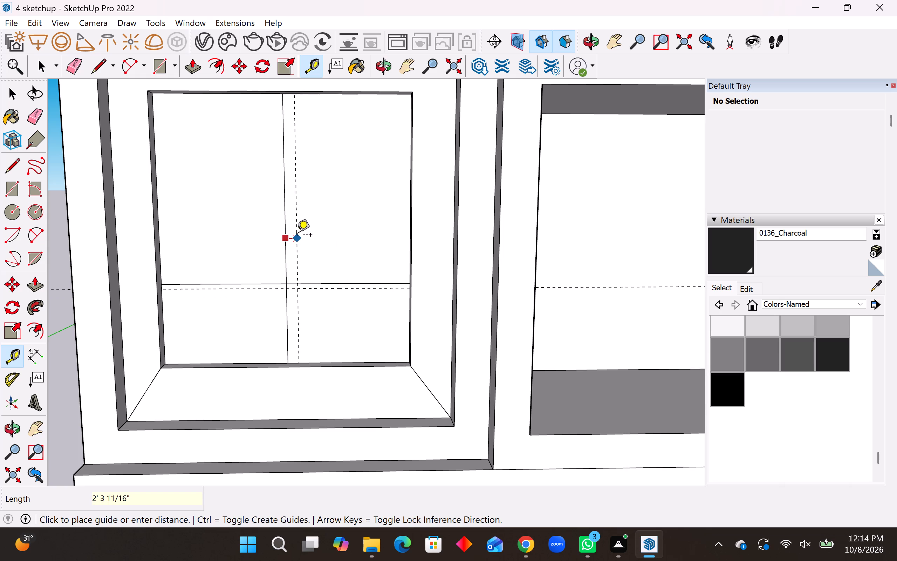
key(6)
key(shift+quotedbl)
key(Return)
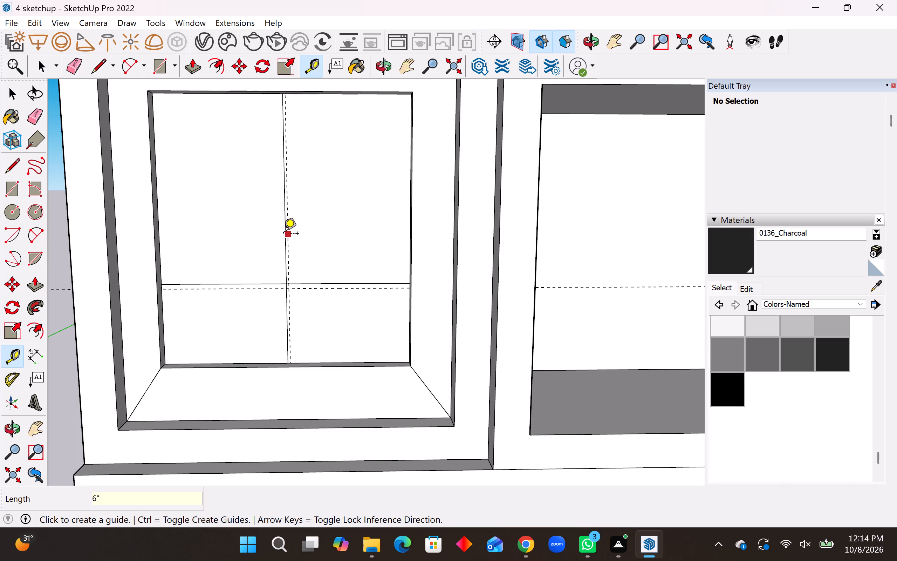
click(283, 235)
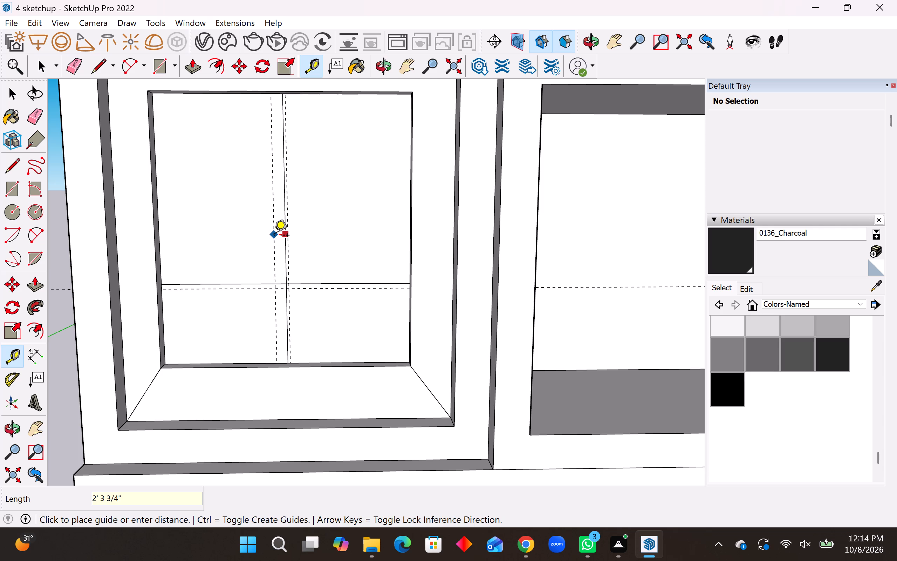
key(6)
key(shift+quotedbl)
key(Return)
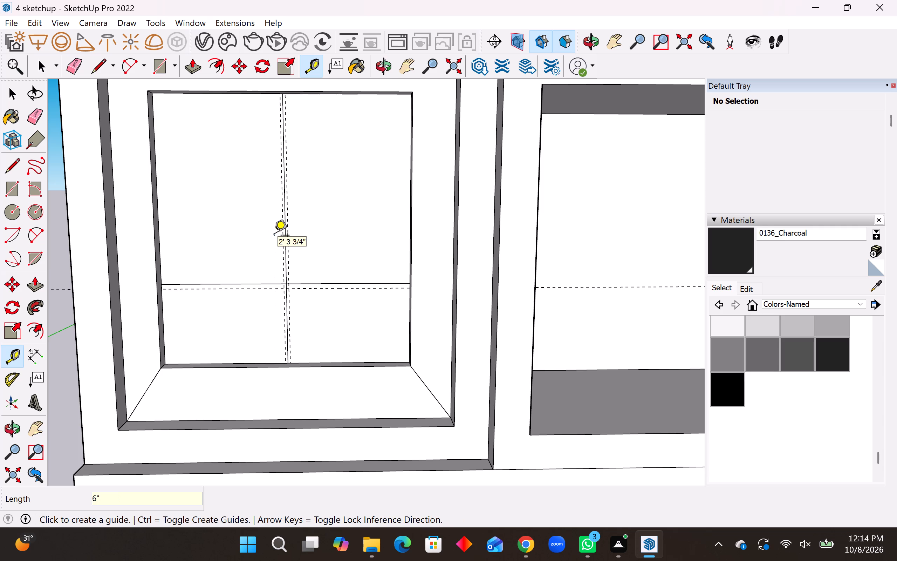
key(space)
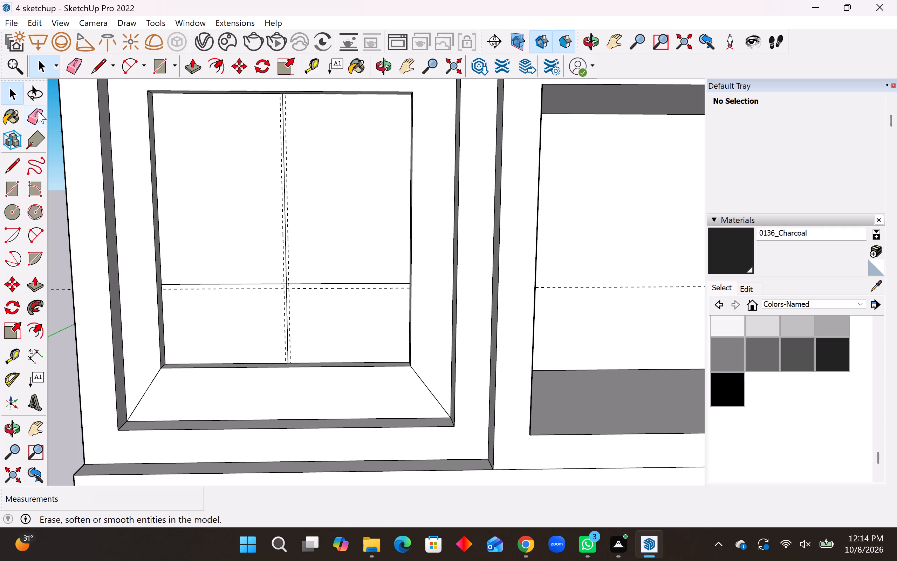
Erase both segments of the vertical centre line between the two guides on the lower door panel.
click(37, 113)
scroll(308, 263, up, 5)
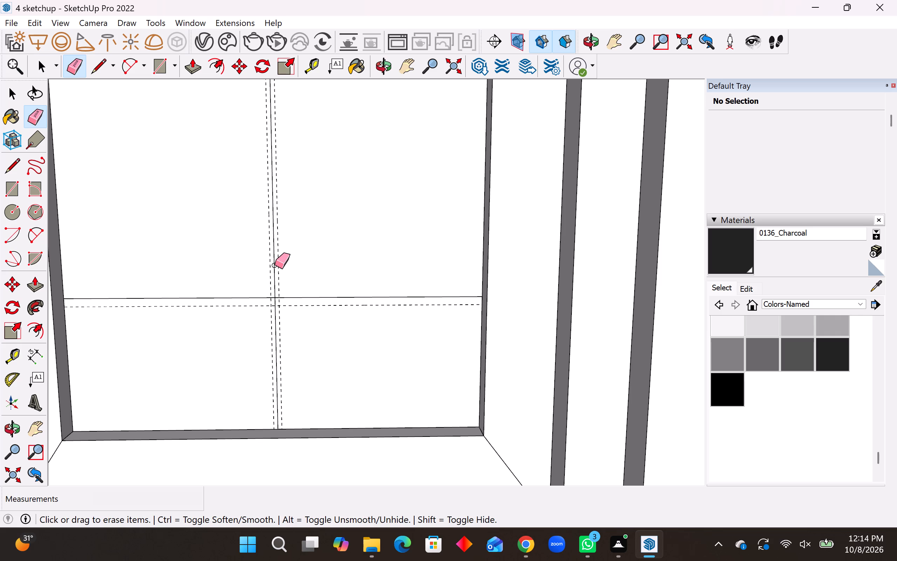
click(275, 265)
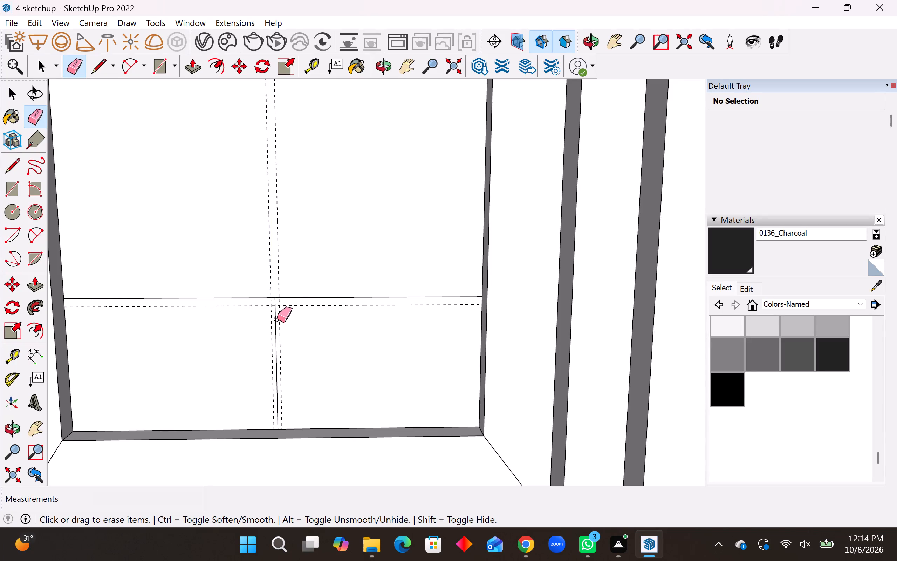
click(275, 319)
scroll(301, 312, down, 5)
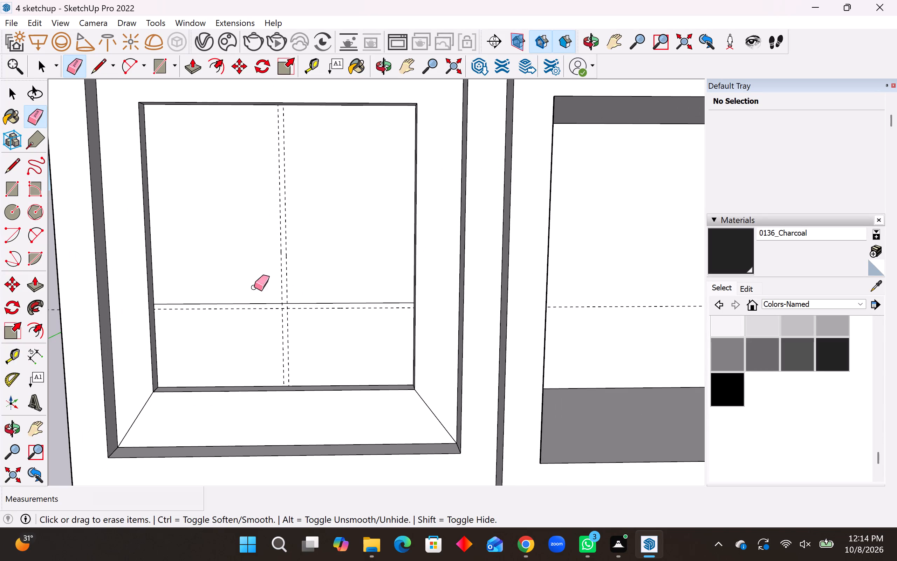
Draw the lower panel's crossbar rectangles along the guides: vertical about 1' by 54' 9", horizontal about 51' by 1'.
click(10, 197)
scroll(258, 111, up, 3)
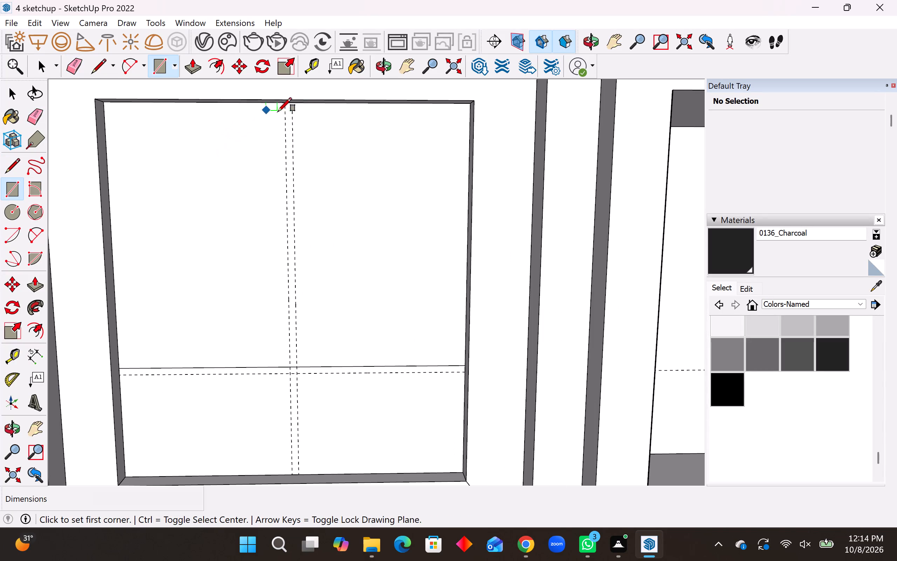
click(286, 104)
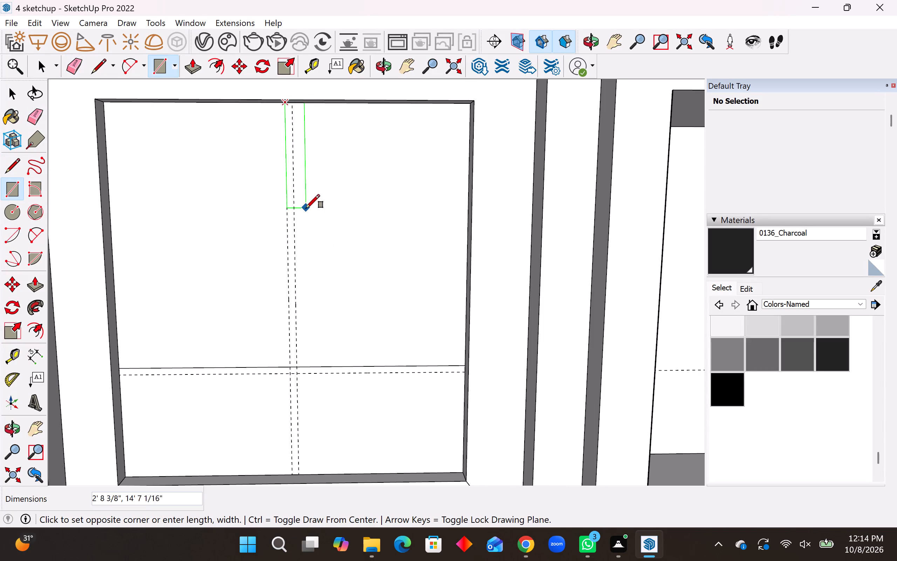
click(301, 472)
click(120, 369)
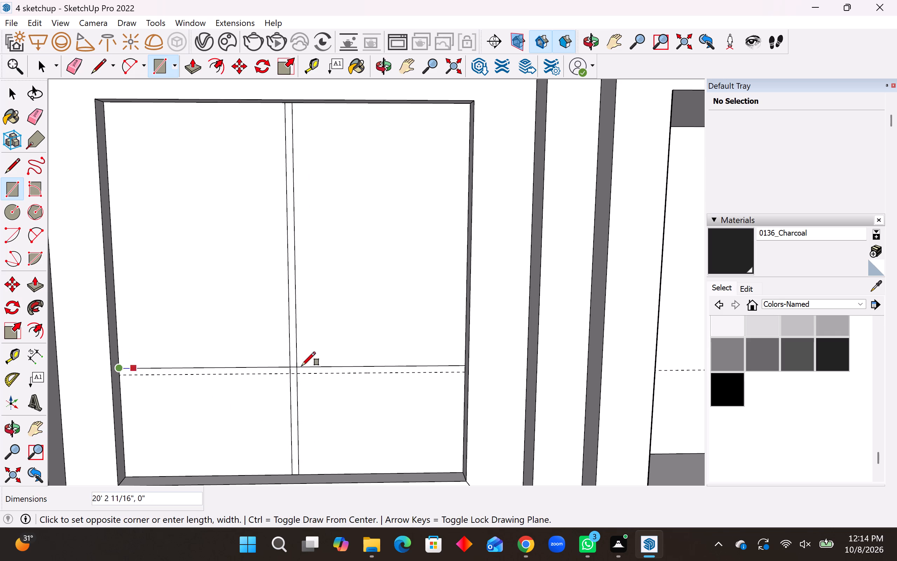
scroll(463, 374, up, 3)
click(464, 373)
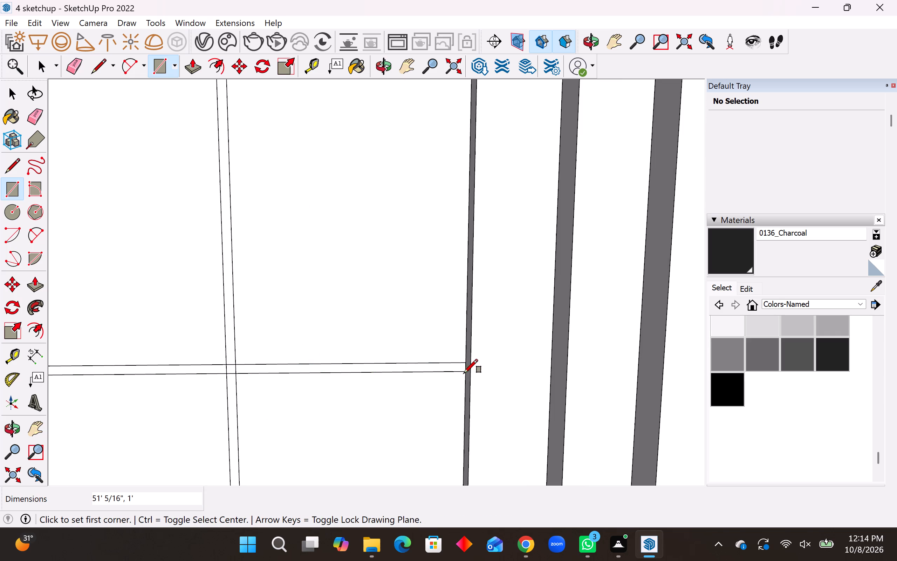
Paint all sections of the lower panel's crossbars with 0136_Charcoal.
click(832, 348)
click(229, 329)
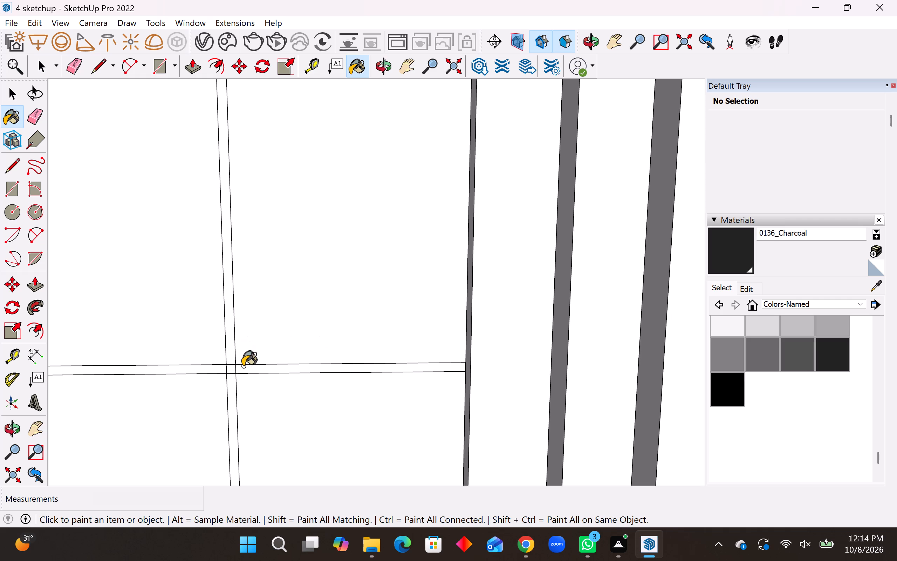
click(231, 370)
click(241, 369)
click(214, 372)
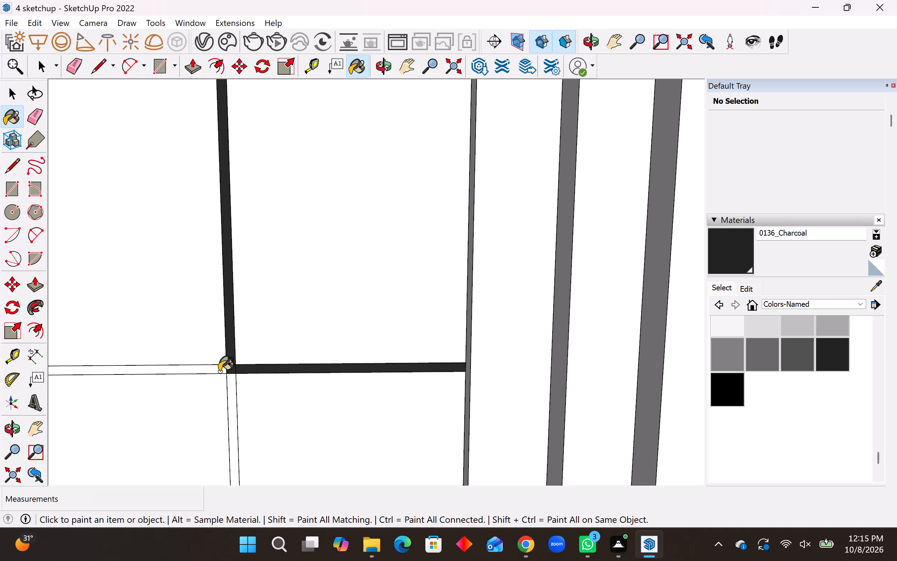
click(230, 380)
scroll(393, 350, down, 5)
key(space)
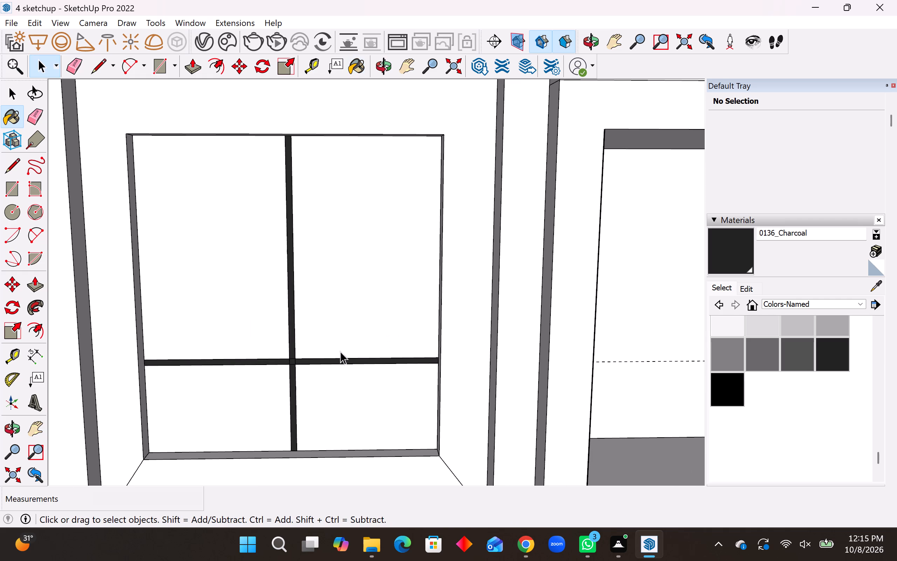
Paint the four panes of the lower door panel with Translucent Glass Gray from the Glass and Mirrors collection.
click(826, 301)
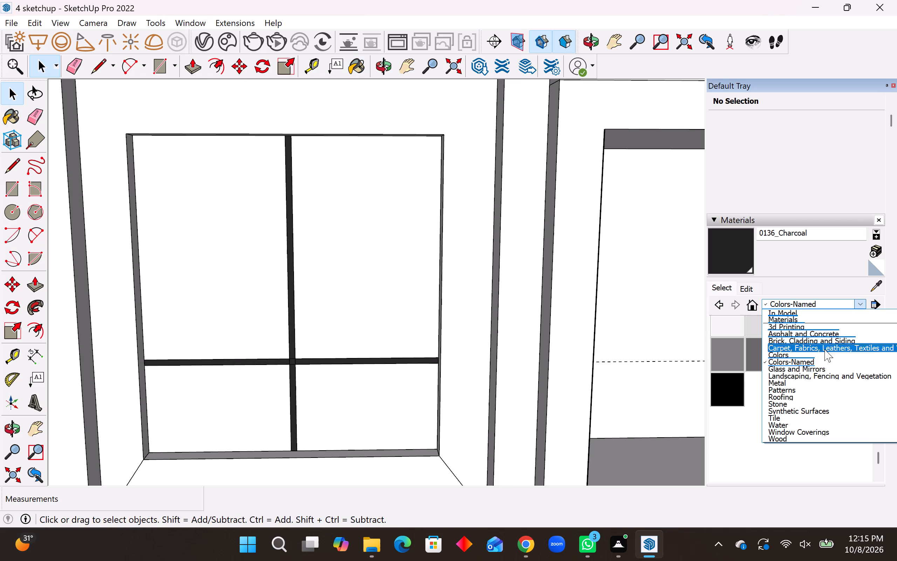
click(823, 366)
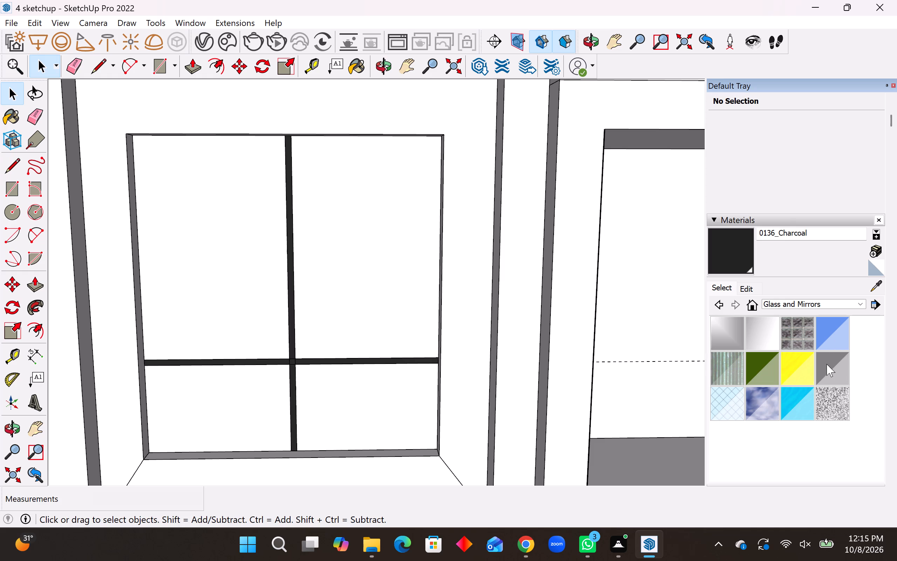
click(827, 364)
click(215, 286)
click(412, 262)
click(381, 386)
click(269, 392)
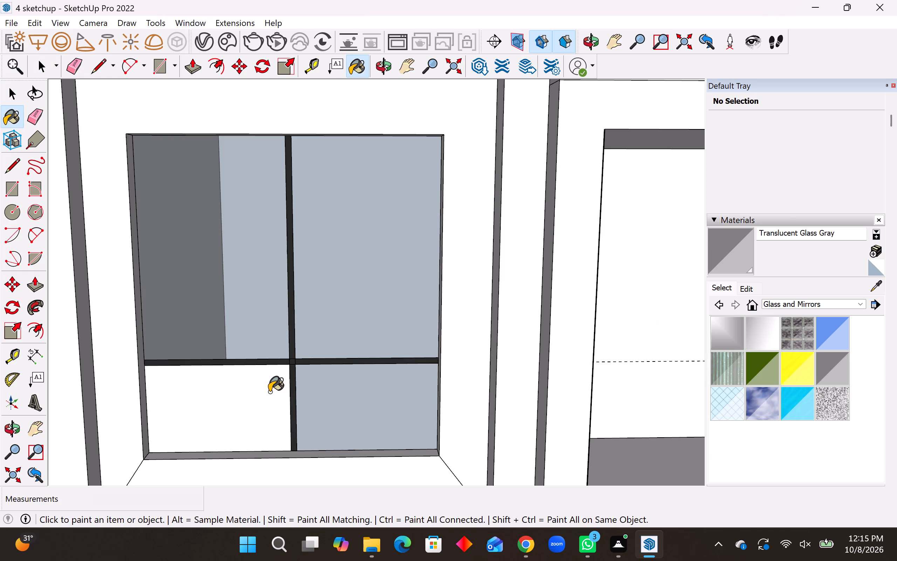
Delete the window group from the upper door opening.
scroll(319, 350, down, 14)
middle_drag(335, 310, 335, 297)
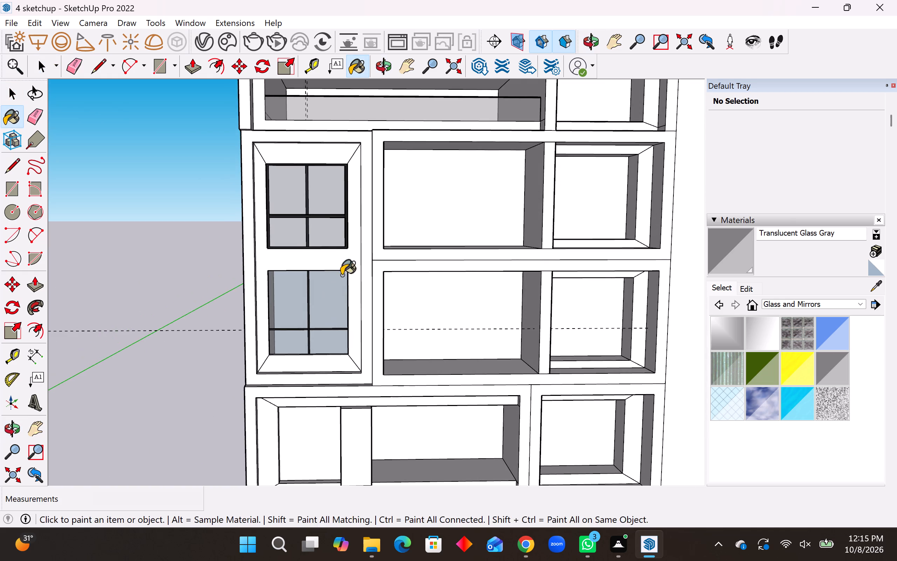
scroll(365, 264, down, 4)
middle_drag(397, 267, 390, 264)
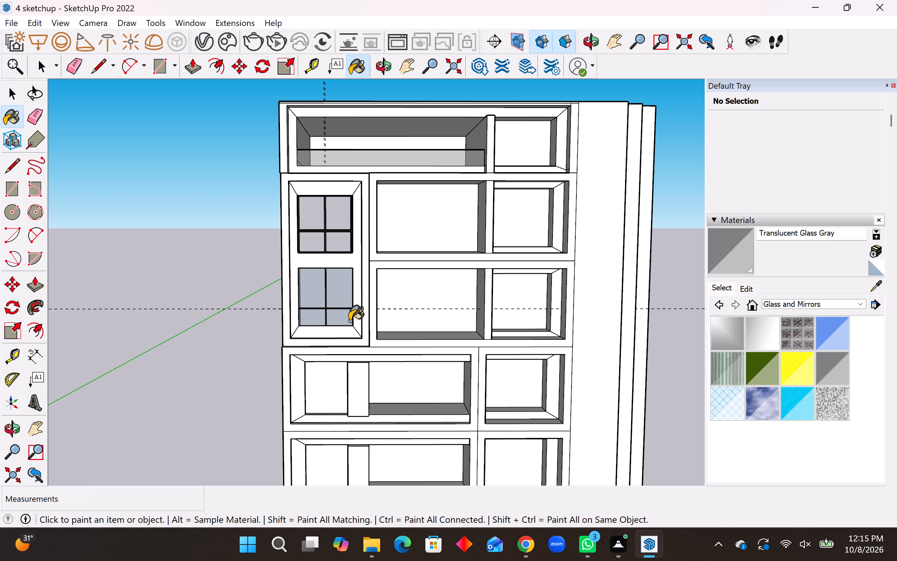
key(space)
click(321, 229)
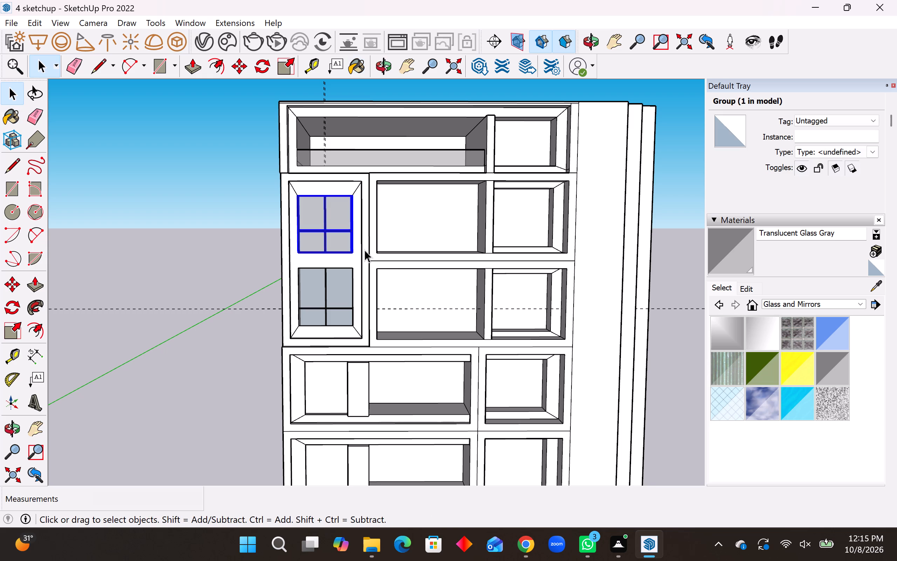
key(Delete)
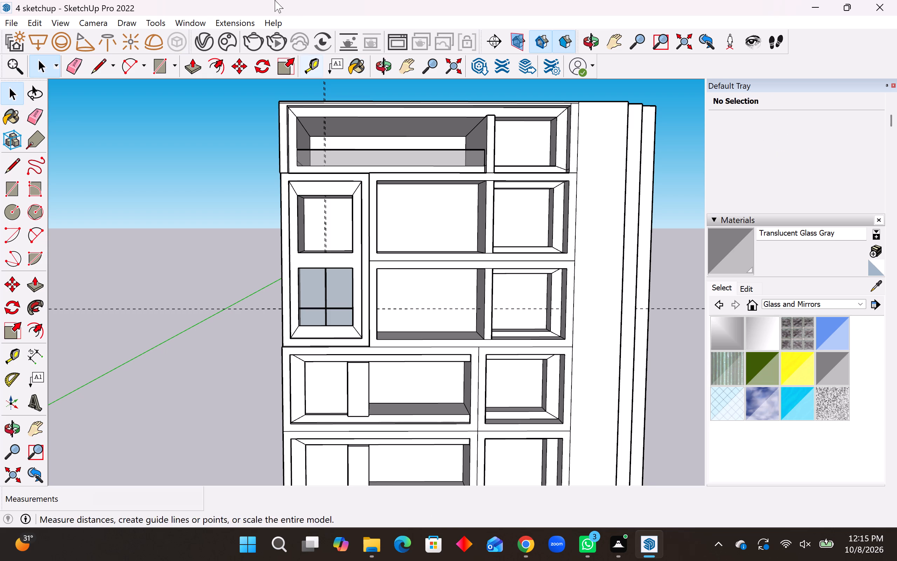
Draw a rectangle about 53' 2" by 51' across the upper door opening, between its opposite inner corners.
scroll(317, 211, up, 9)
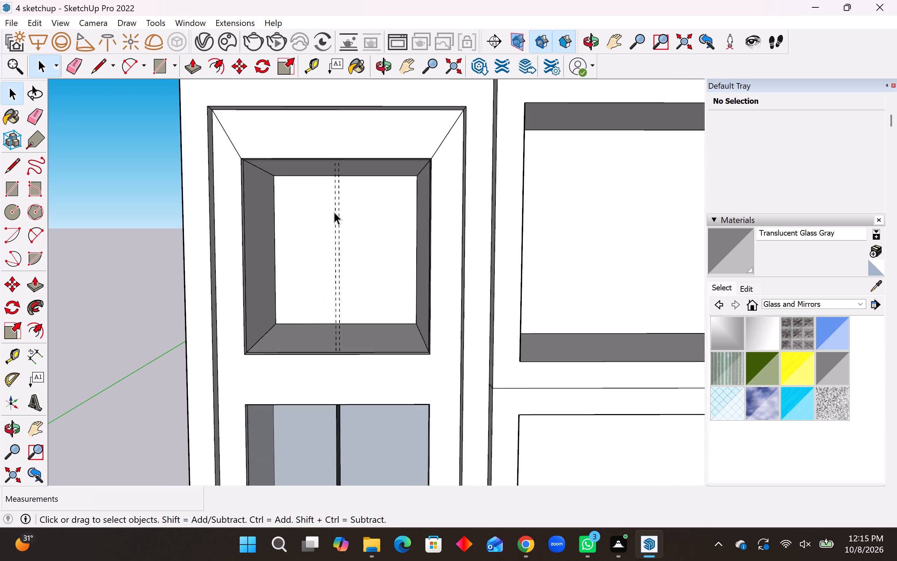
scroll(334, 212, up, 5)
scroll(337, 270, down, 4)
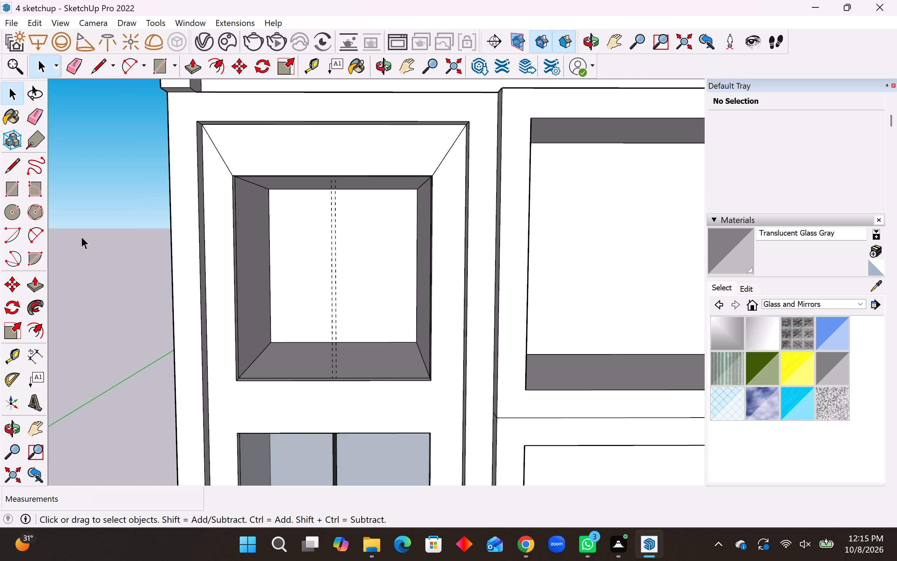
click(14, 193)
scroll(232, 333, up, 4)
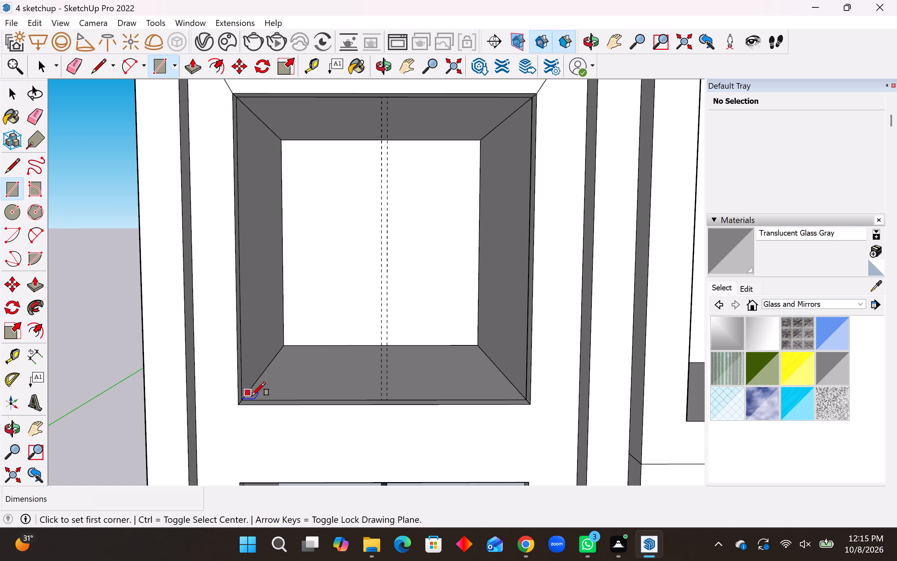
scroll(253, 393, up, 4)
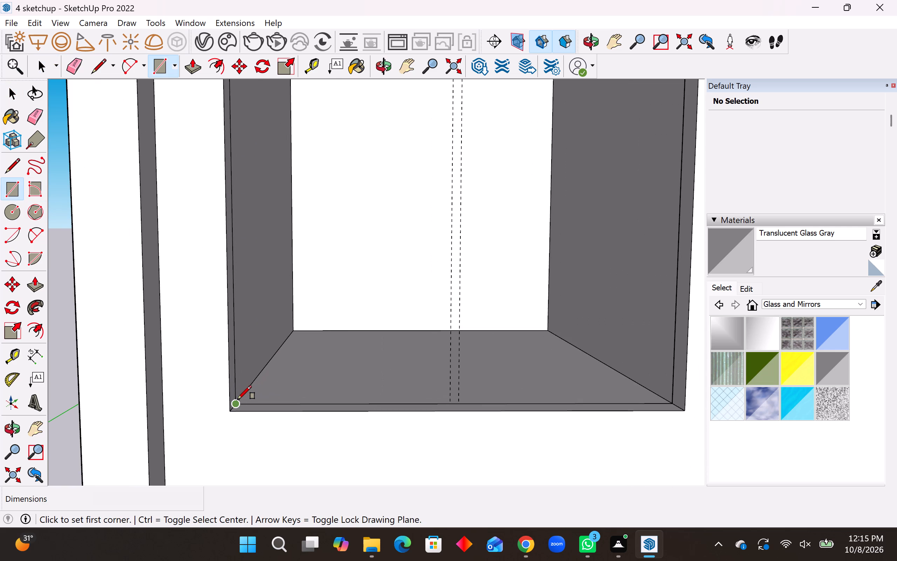
click(237, 399)
scroll(202, 440, down, 7)
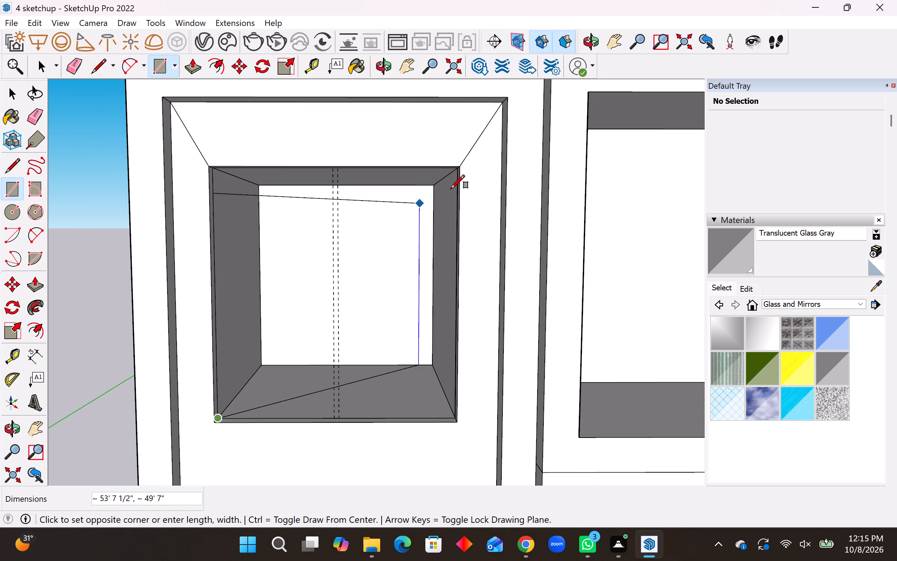
scroll(451, 189, up, 5)
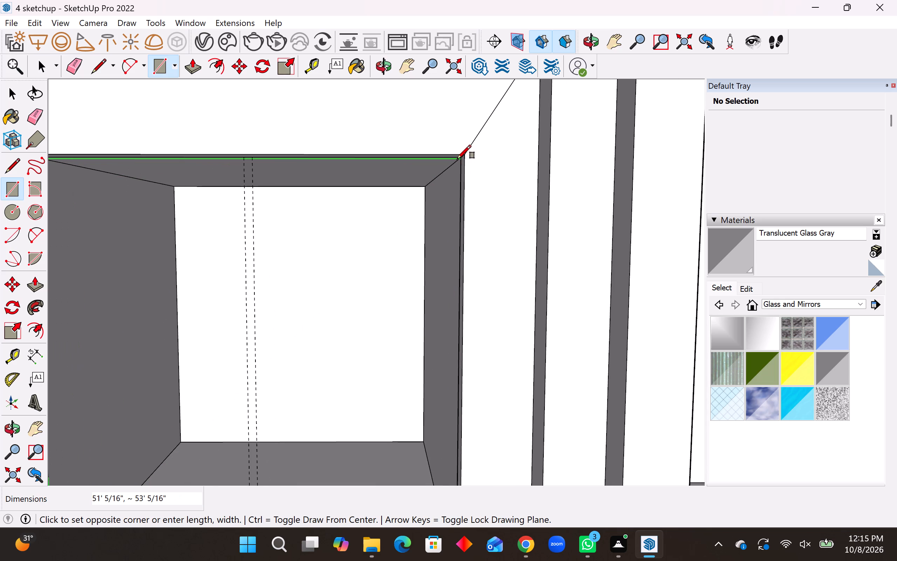
scroll(457, 159, up, 7)
click(461, 157)
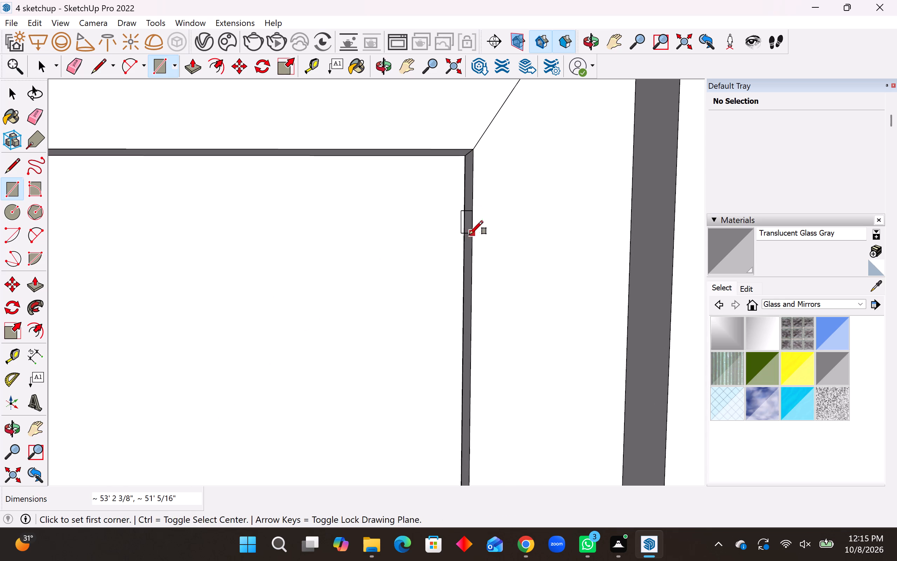
key(space)
Draw a vertical bar rectangle 1' wide and about 53' 2" tall between the two guides on the upper door panel.
scroll(469, 242, down, 14)
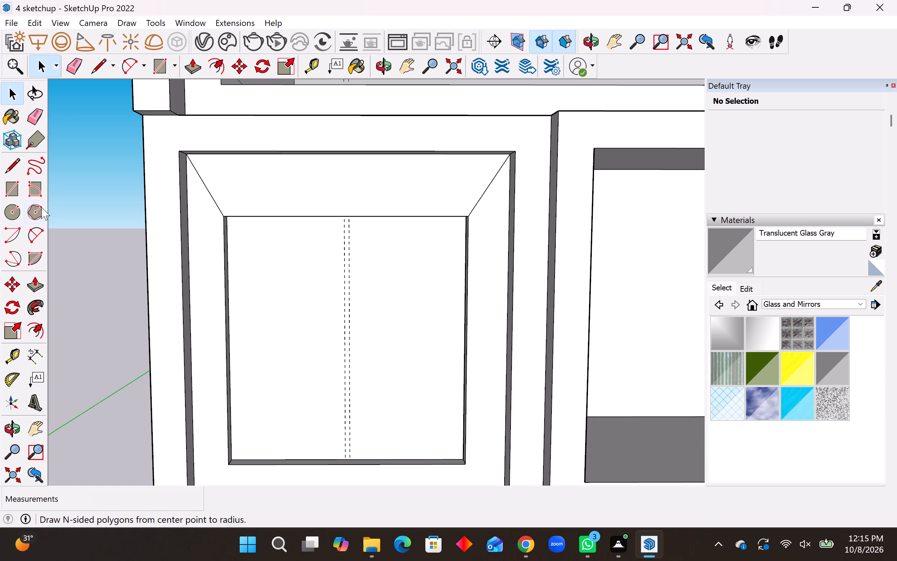
click(6, 191)
scroll(297, 408, up, 6)
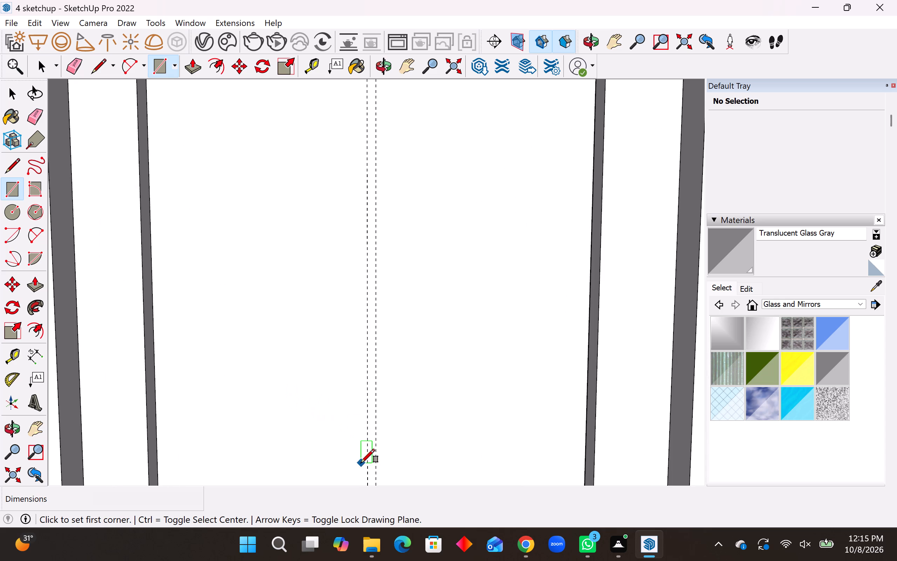
scroll(332, 361, down, 4)
scroll(371, 437, up, 3)
click(351, 453)
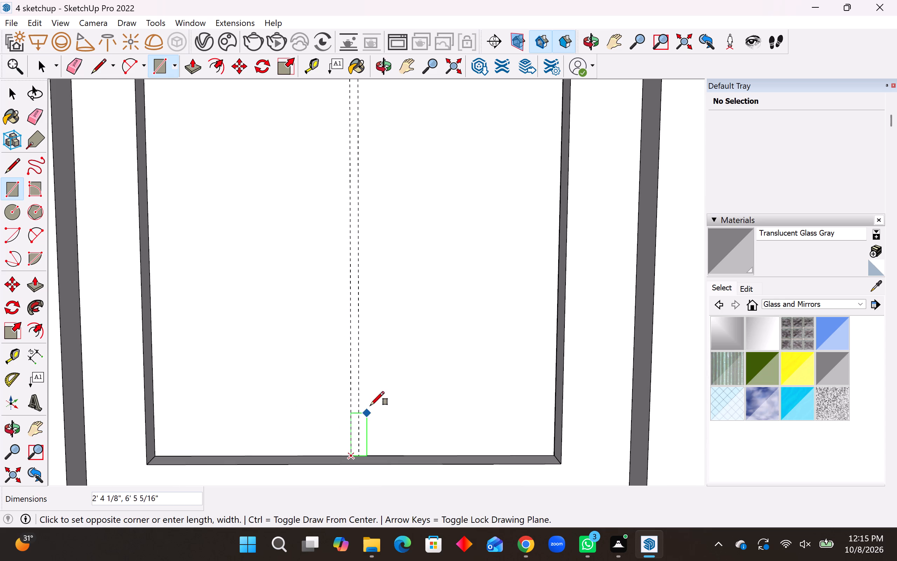
scroll(395, 440, down, 4)
scroll(371, 164, up, 2)
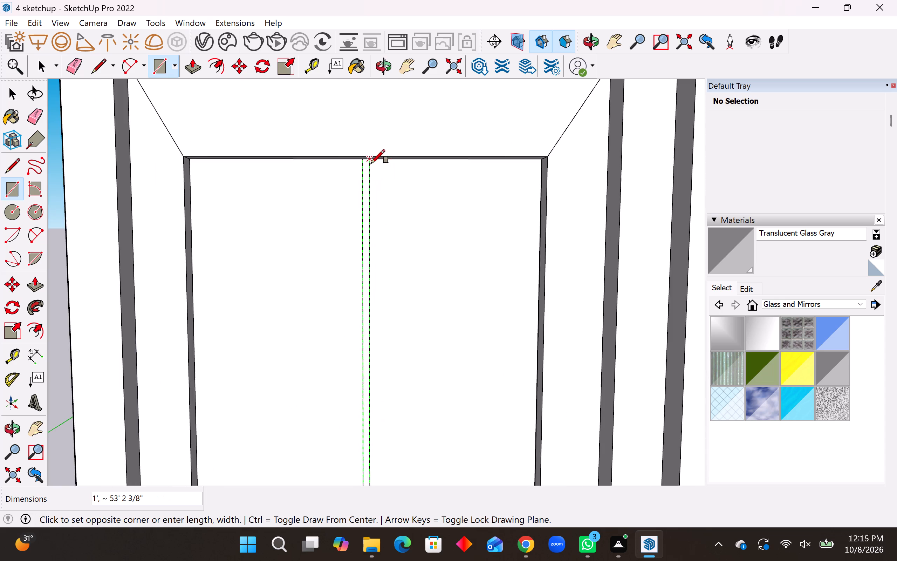
scroll(371, 163, up, 8)
click(369, 158)
key(space)
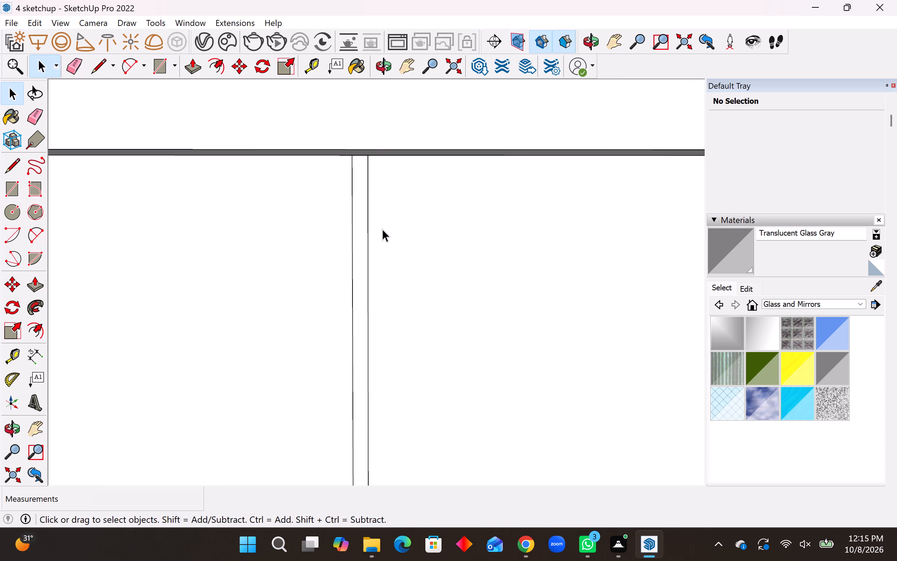
scroll(397, 214, down, 20)
scroll(397, 214, down, 1)
scroll(399, 409, up, 3)
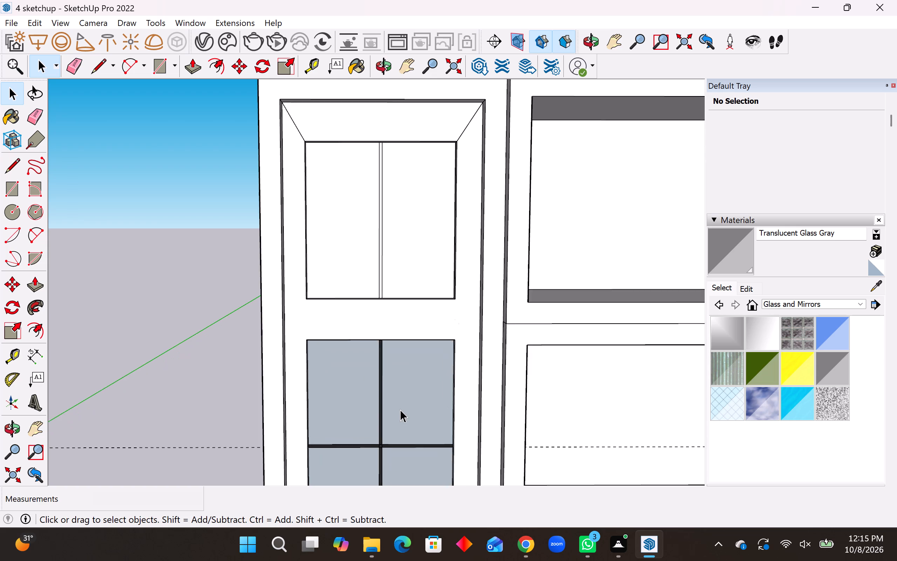
Draw a horizontal line about 51' long across the lower part of the upper door panel, between its side edges.
scroll(400, 412, down, 2)
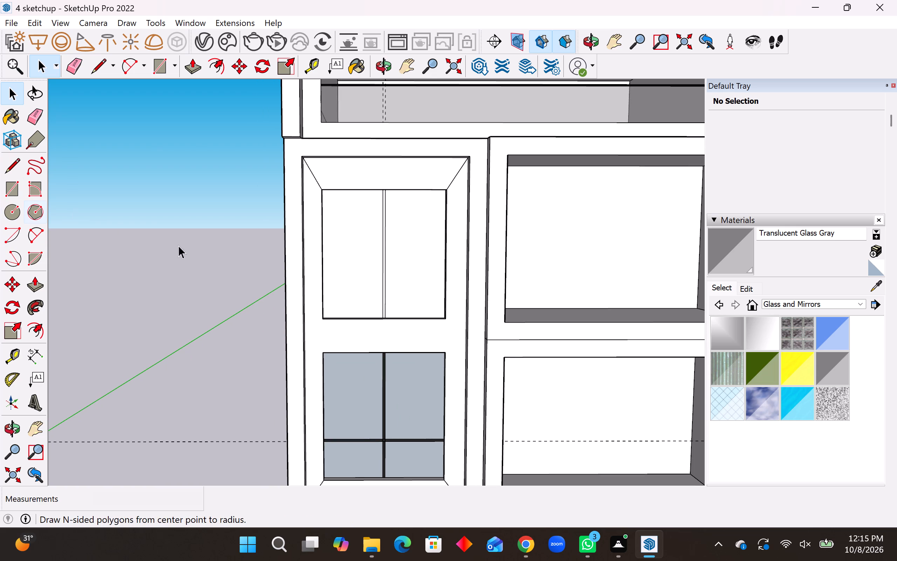
scroll(445, 310, up, 4)
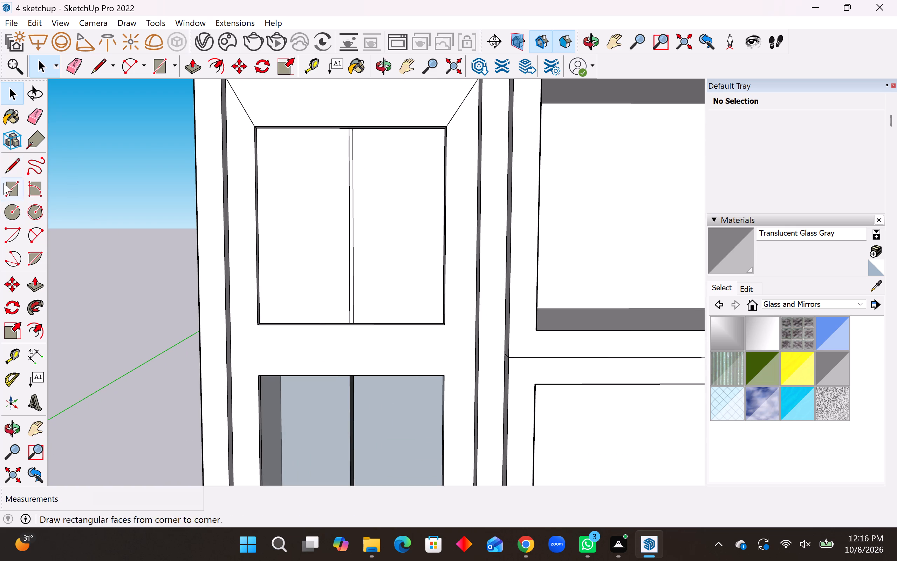
click(3, 172)
scroll(249, 285, up, 2)
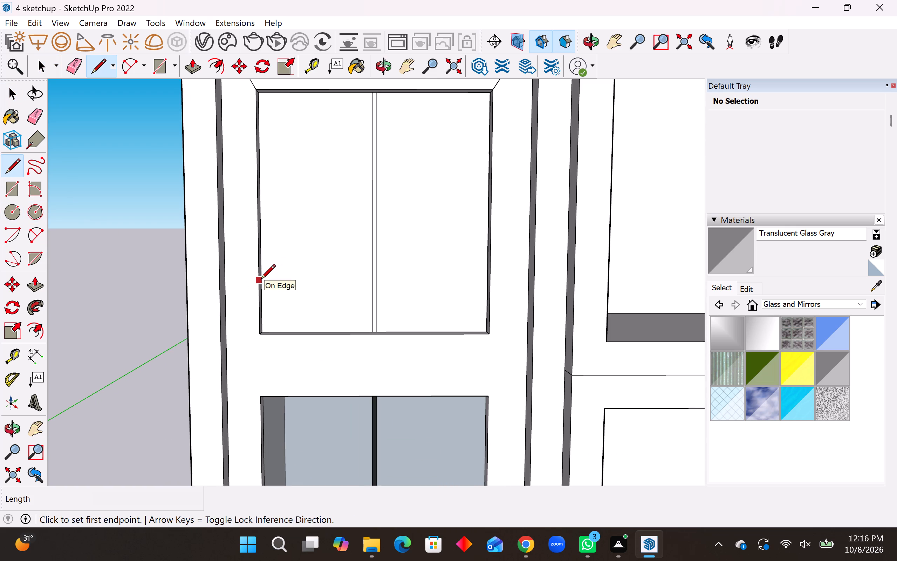
scroll(271, 243, down, 5)
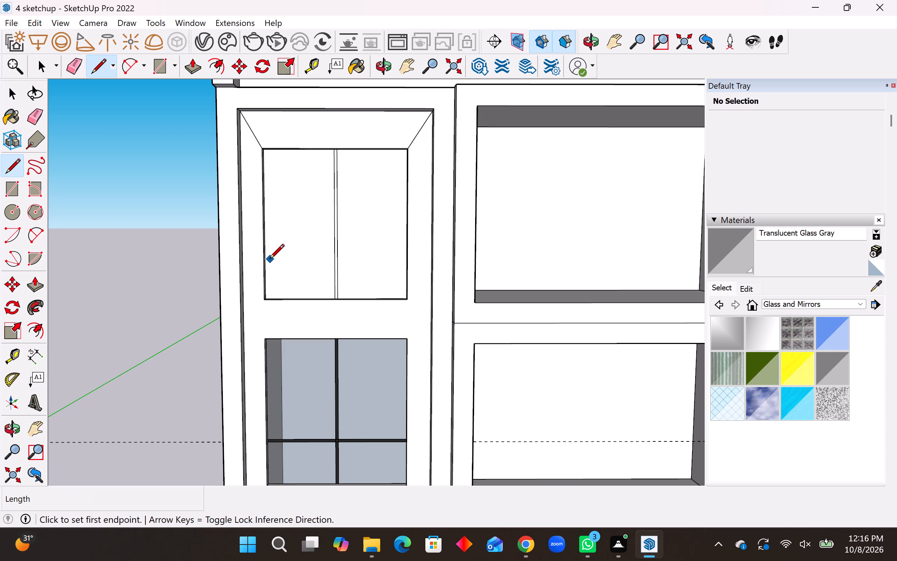
click(267, 261)
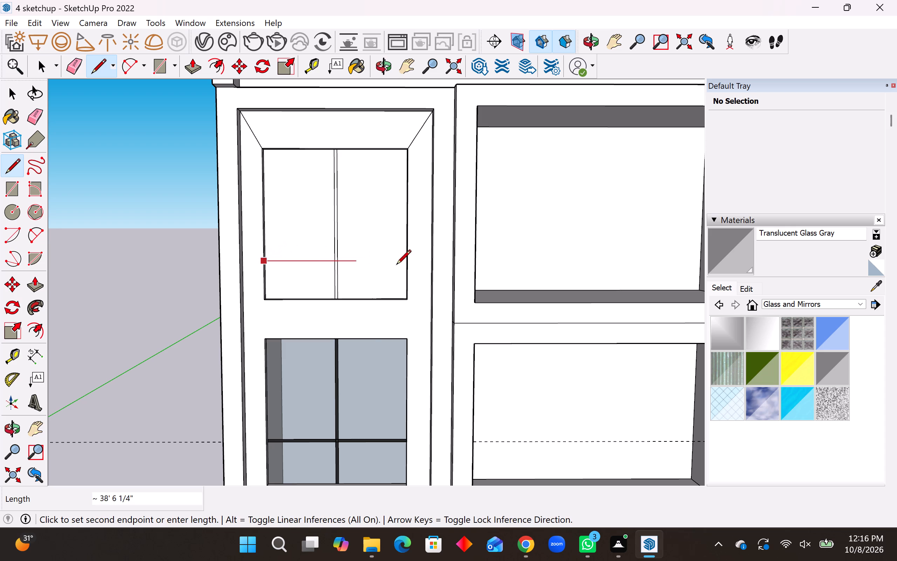
key(Escape)
scroll(315, 269, up, 9)
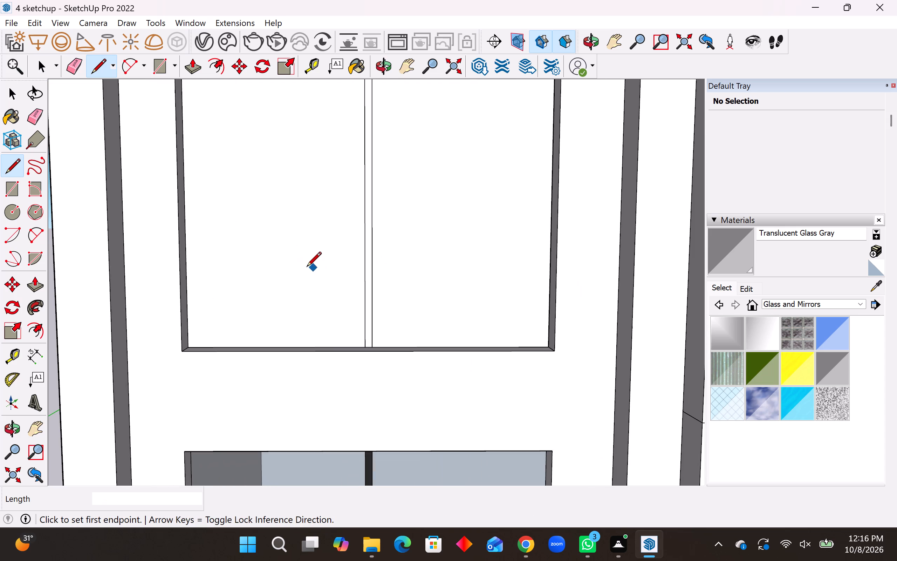
click(187, 239)
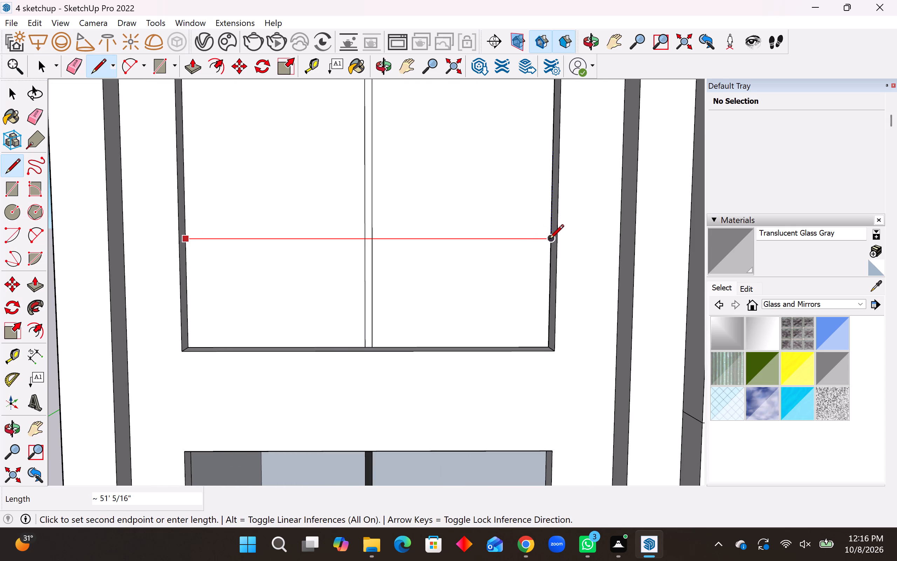
click(549, 240)
Draw a parallel line about 51' long on a guide 1' above the horizontal line, closing the crossbar on the upper door panel.
click(12, 347)
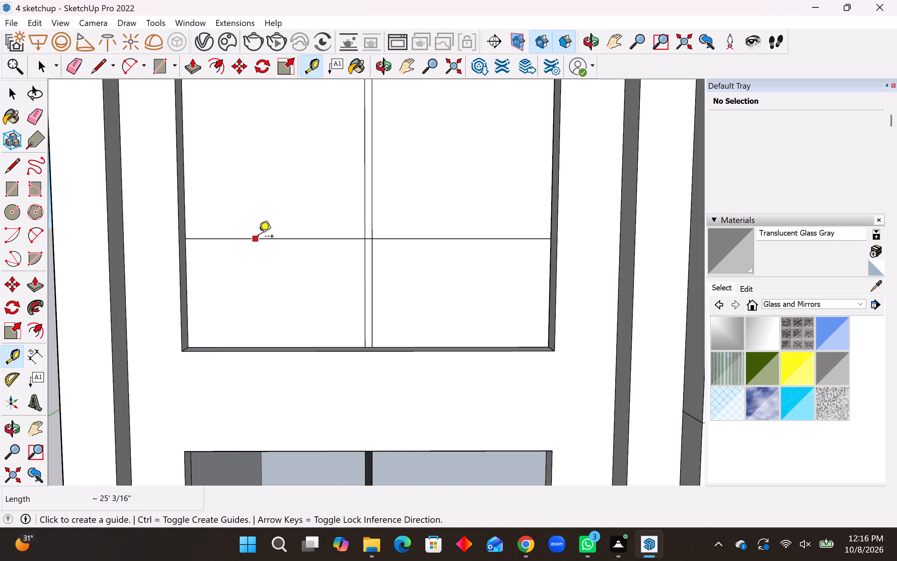
click(263, 236)
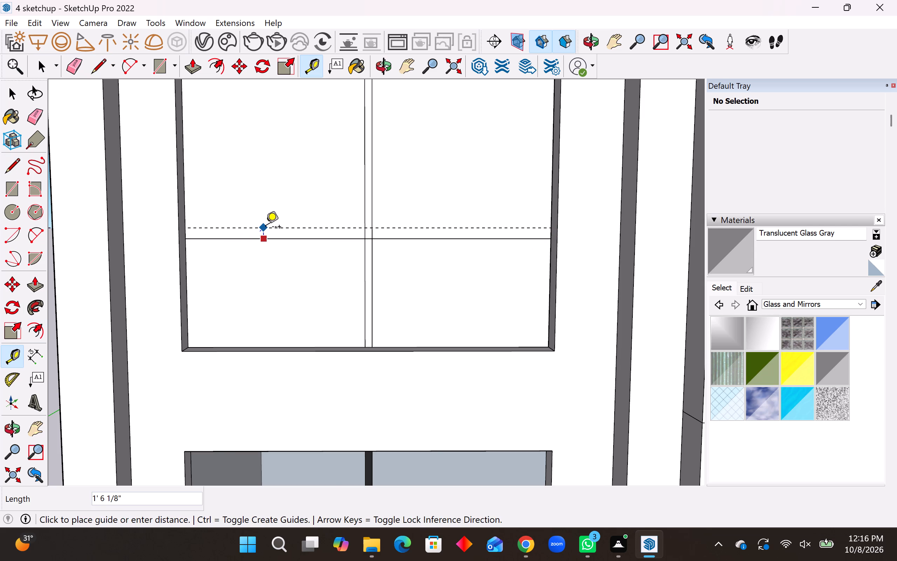
text(1')
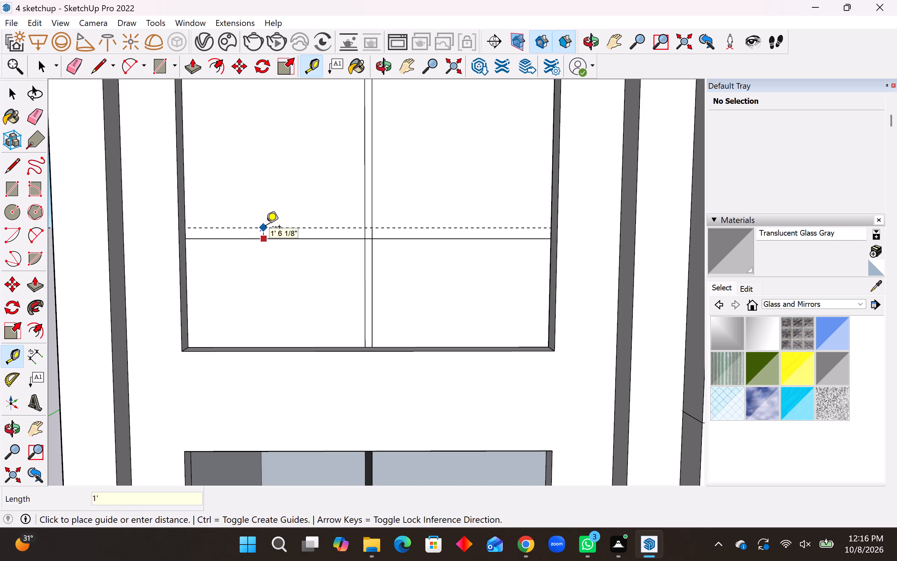
key(Return)
click(11, 171)
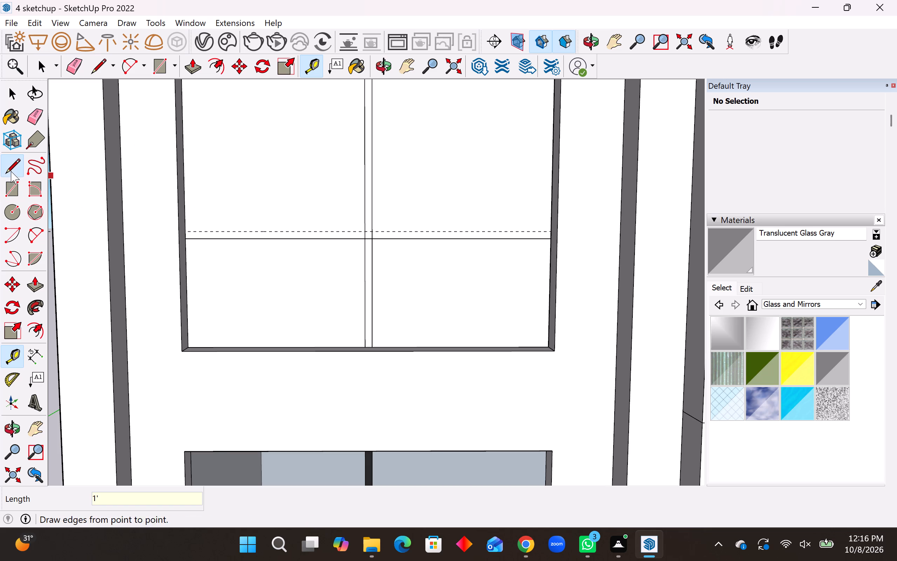
click(187, 229)
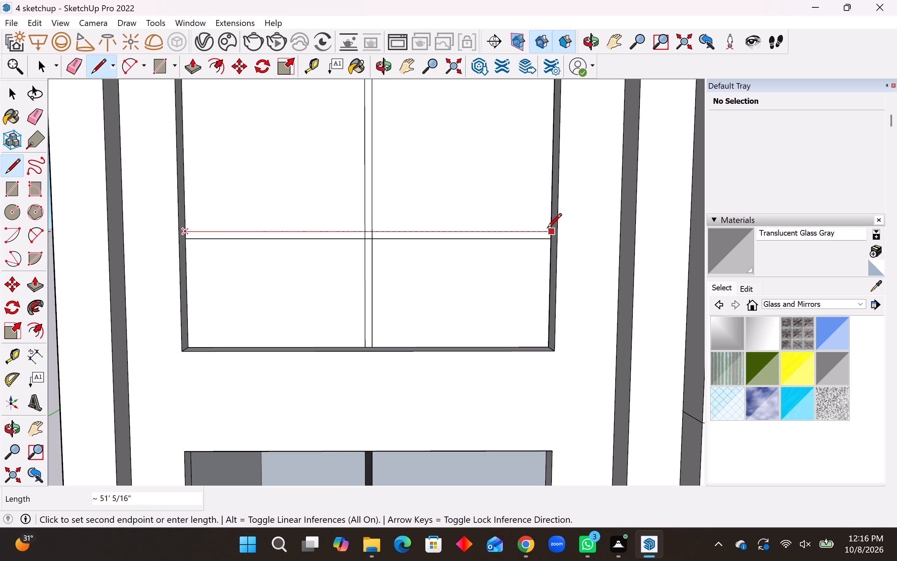
click(547, 229)
Paint the four panes of the upper door panel with Translucent Glass Gray.
click(833, 365)
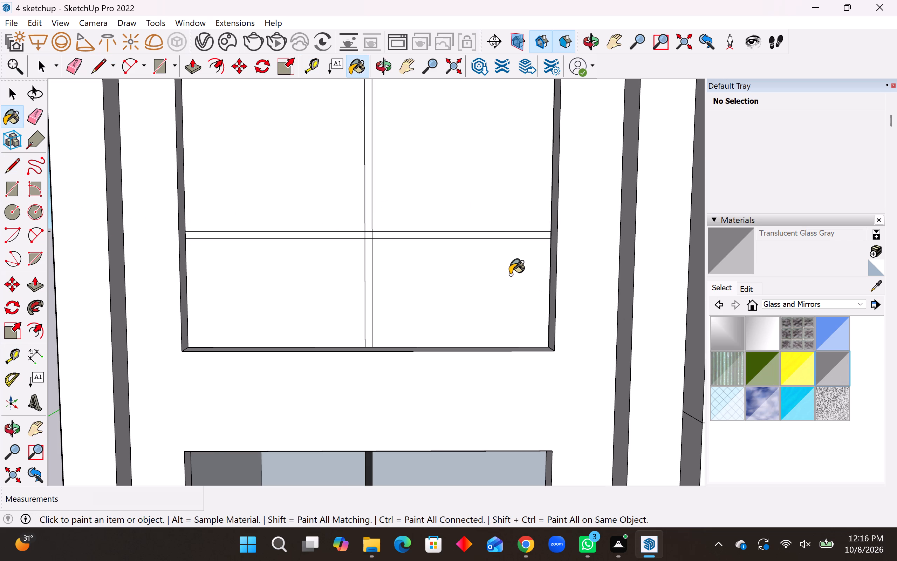
click(480, 214)
click(461, 276)
click(314, 295)
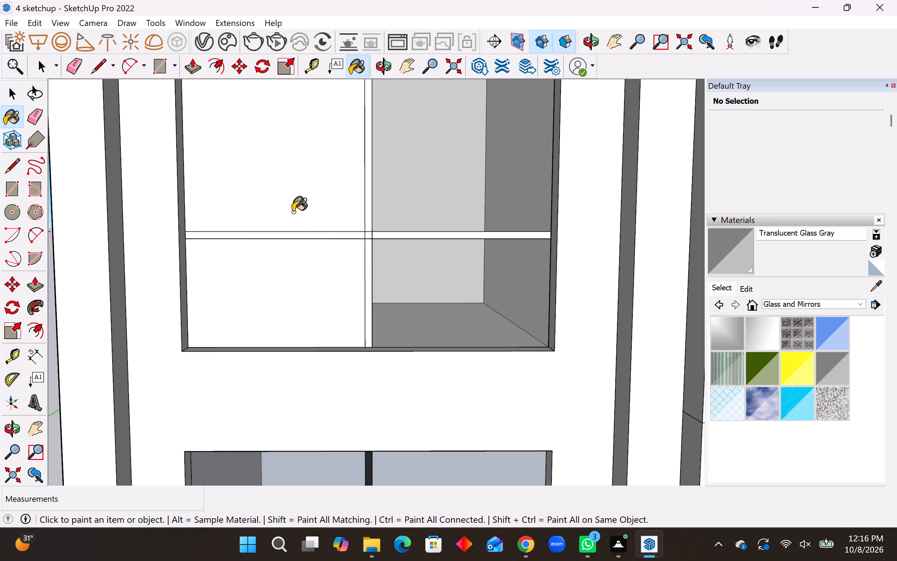
click(293, 212)
Paint all segments of the vertical and horizontal bars in the upper door panel with 0136_Charcoal from the Colors-Named collection.
click(828, 300)
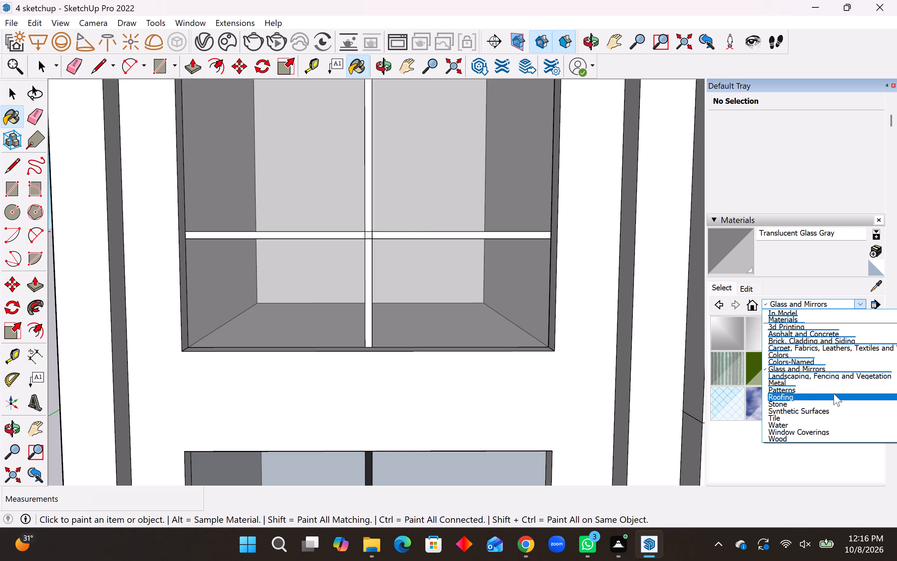
click(834, 359)
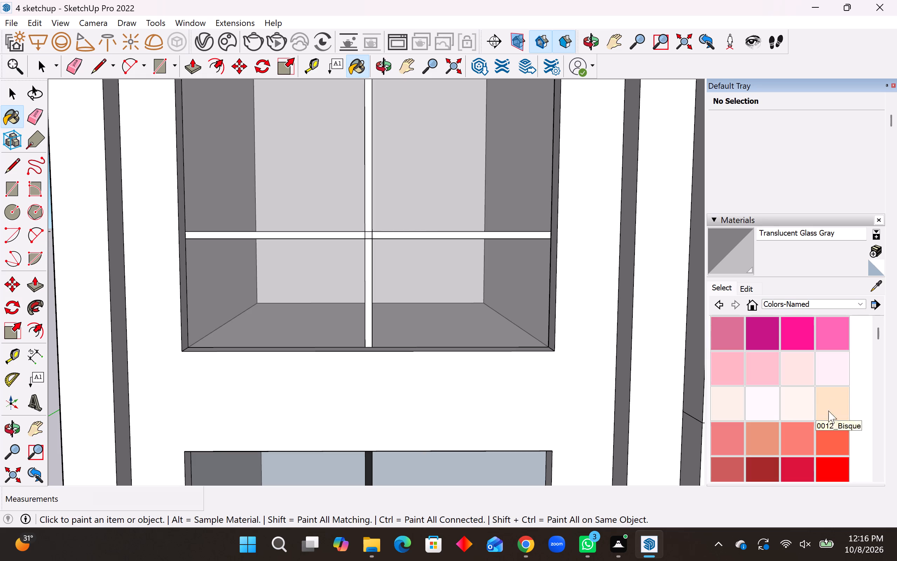
scroll(821, 415, down, 14)
scroll(818, 412, down, 9)
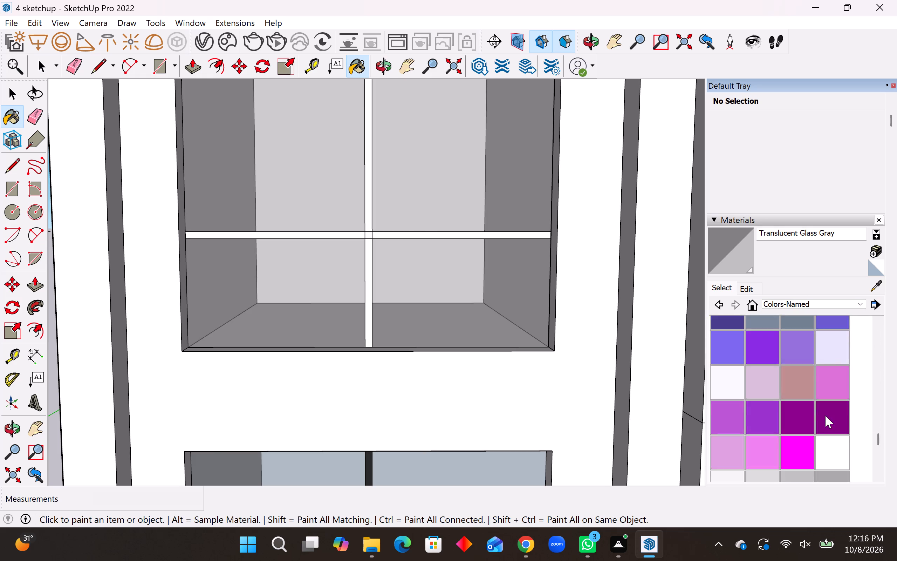
scroll(826, 415, down, 5)
click(830, 319)
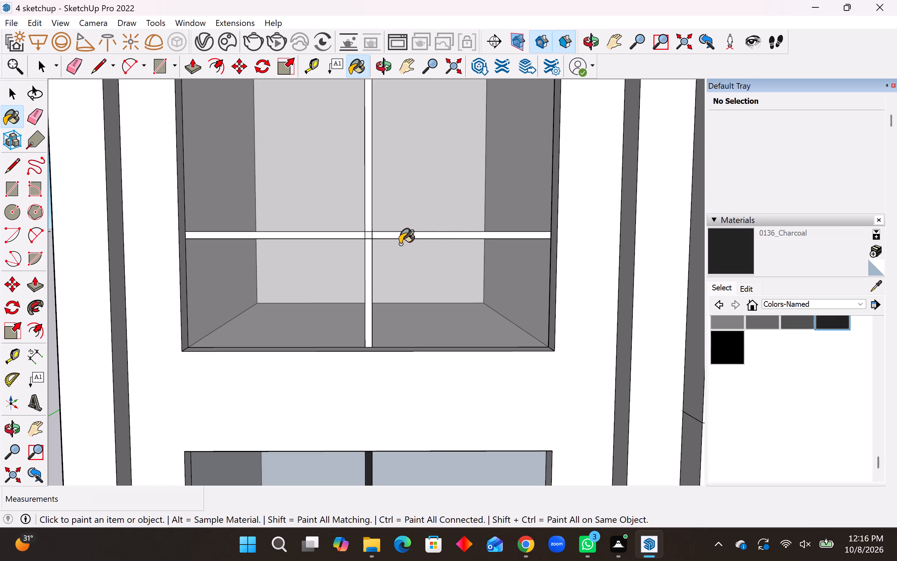
click(367, 235)
click(369, 228)
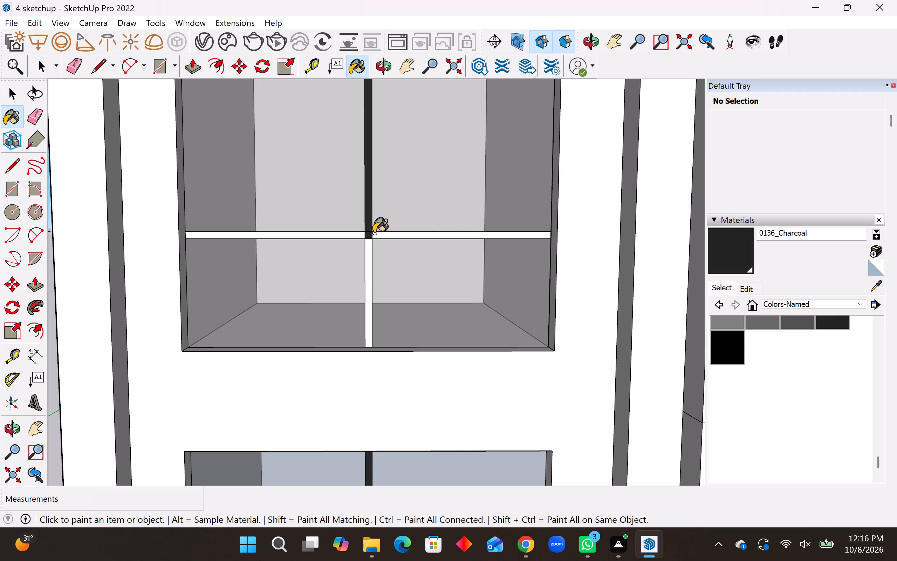
click(374, 233)
click(369, 240)
click(357, 237)
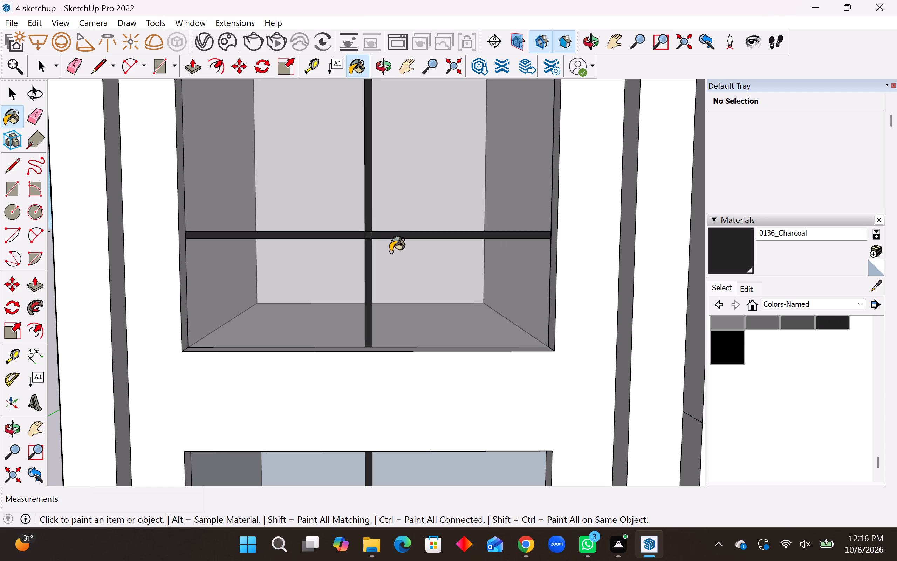
Erase the two horizontal guides and the vertical guides running through the door panels.
scroll(441, 284, down, 11)
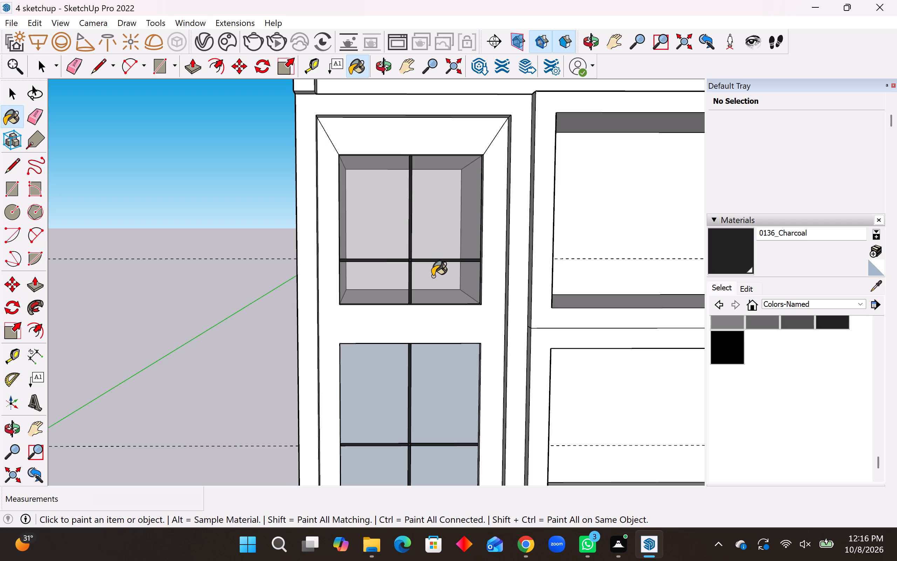
scroll(432, 276, down, 3)
scroll(454, 327, down, 3)
key(space)
scroll(300, 343, down, 4)
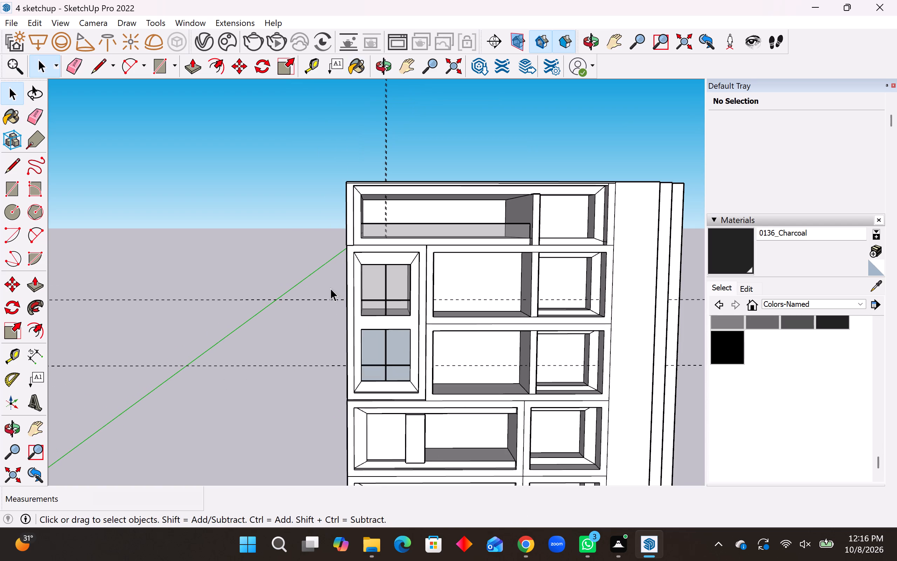
click(30, 114)
drag(262, 292, 261, 302)
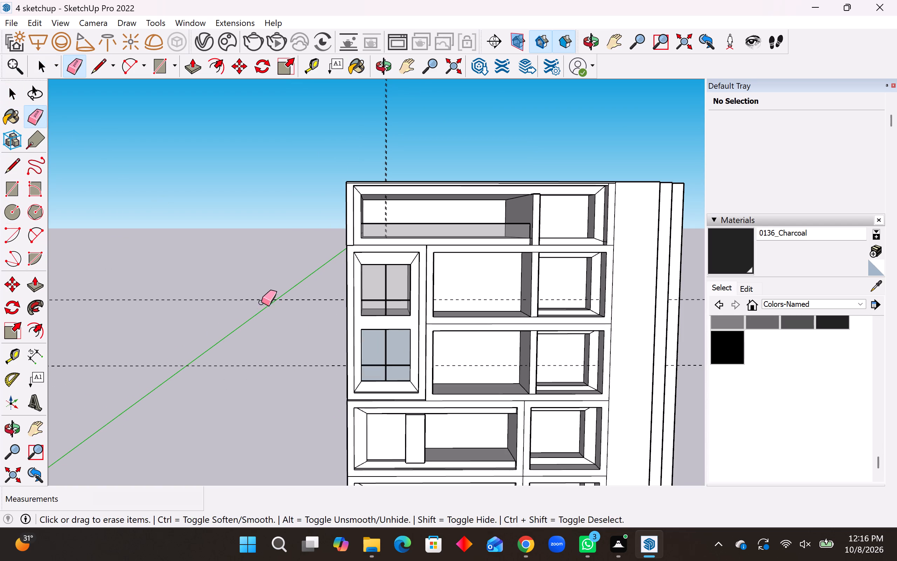
drag(261, 302, 250, 376)
drag(391, 168, 345, 179)
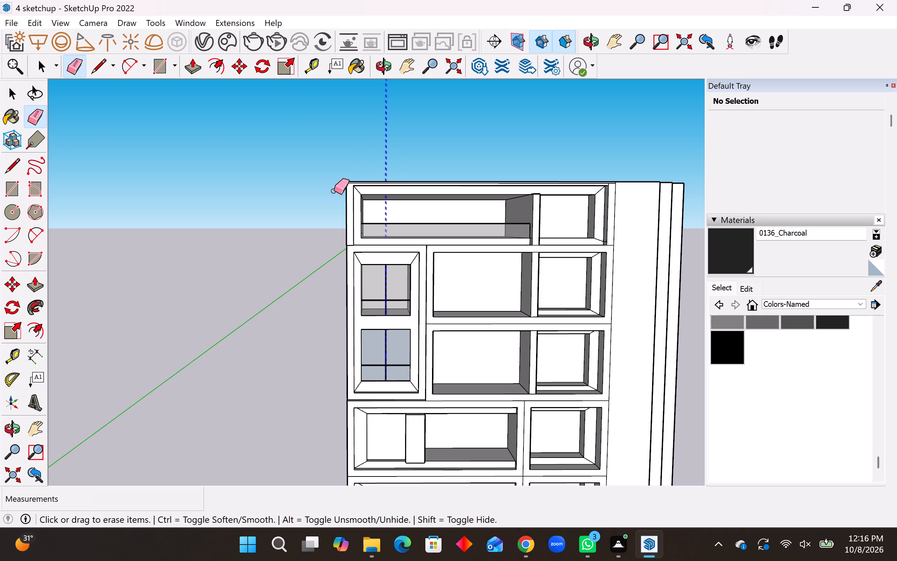
Examine the glazed door panels and the whole cabinet front from several angles and distances.
scroll(313, 257, down, 8)
scroll(422, 403, up, 6)
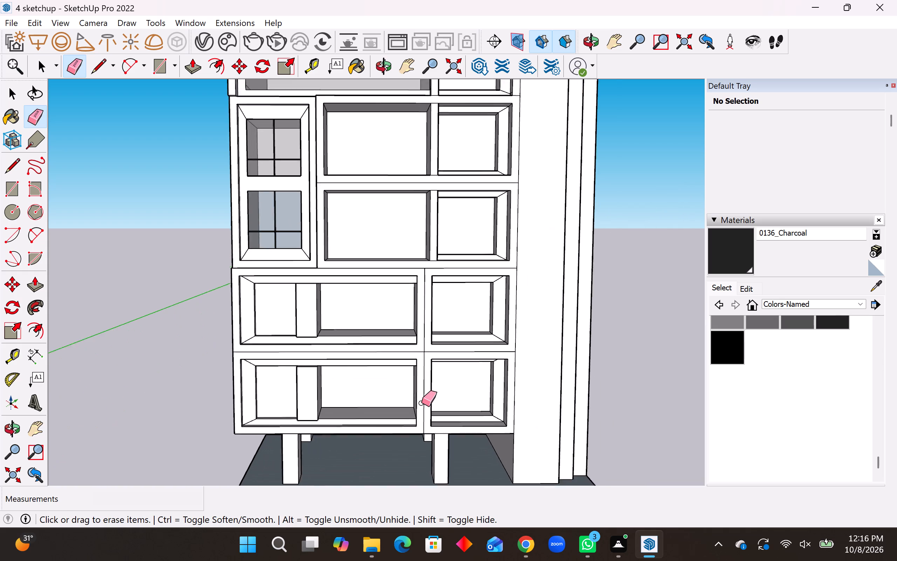
scroll(422, 403, up, 2)
middle_drag(407, 349, 433, 356)
scroll(452, 377, down, 4)
scroll(338, 207, up, 4)
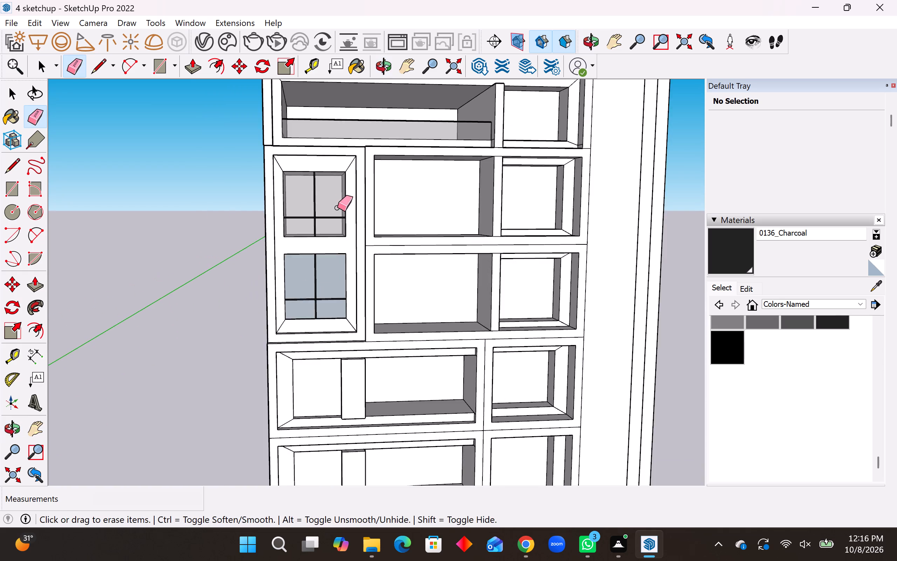
scroll(338, 210, up, 4)
middle_drag(350, 262, 319, 330)
middle_drag(317, 329, 290, 281)
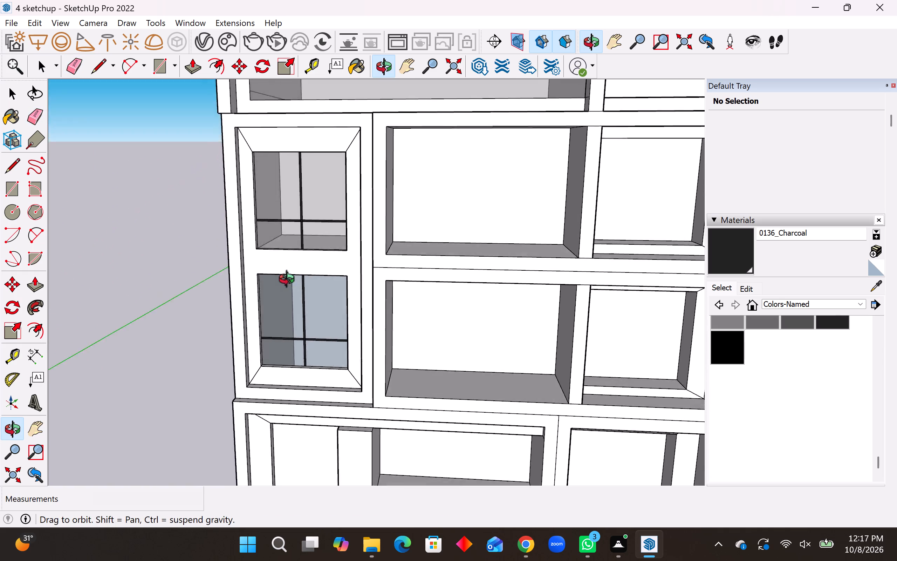
middle_drag(290, 281, 275, 372)
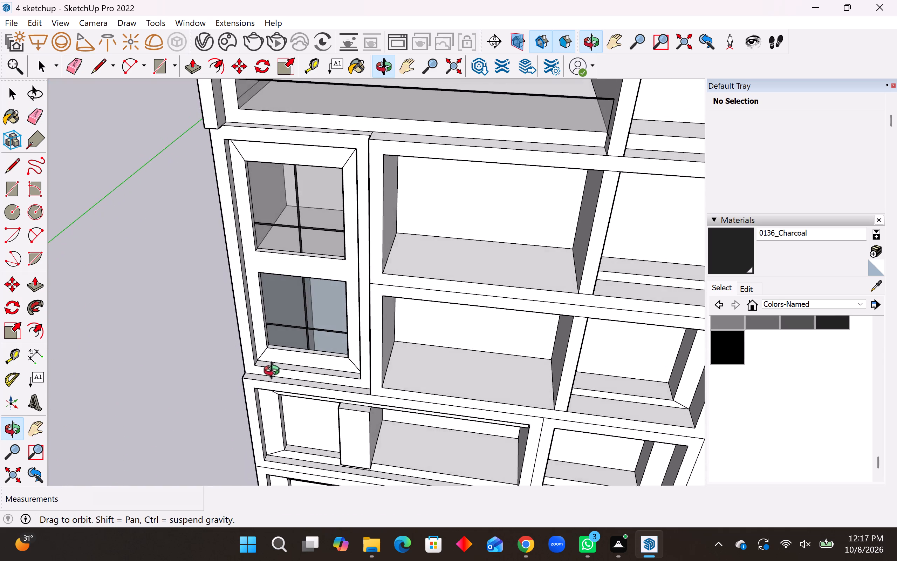
middle_drag(275, 372, 311, 203)
scroll(387, 271, down, 4)
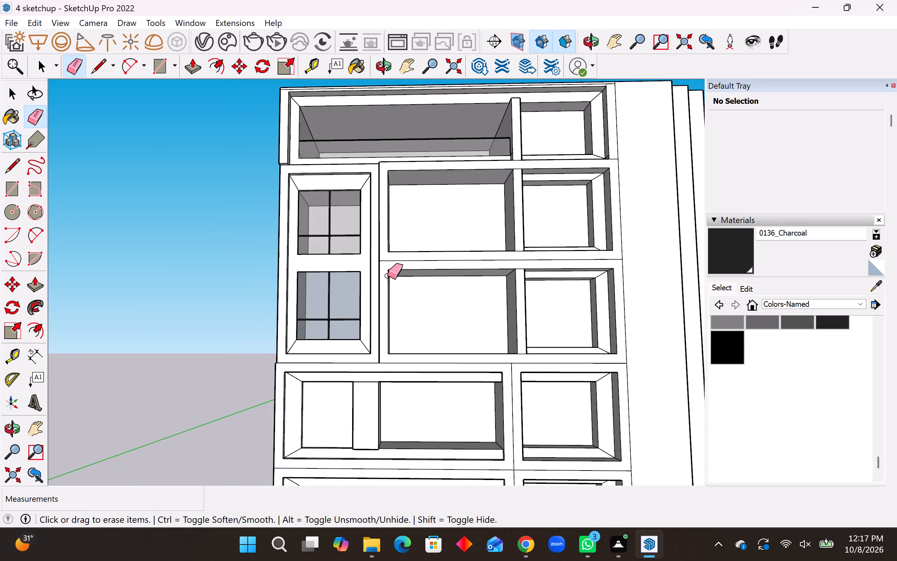
middle_drag(388, 287, 424, 316)
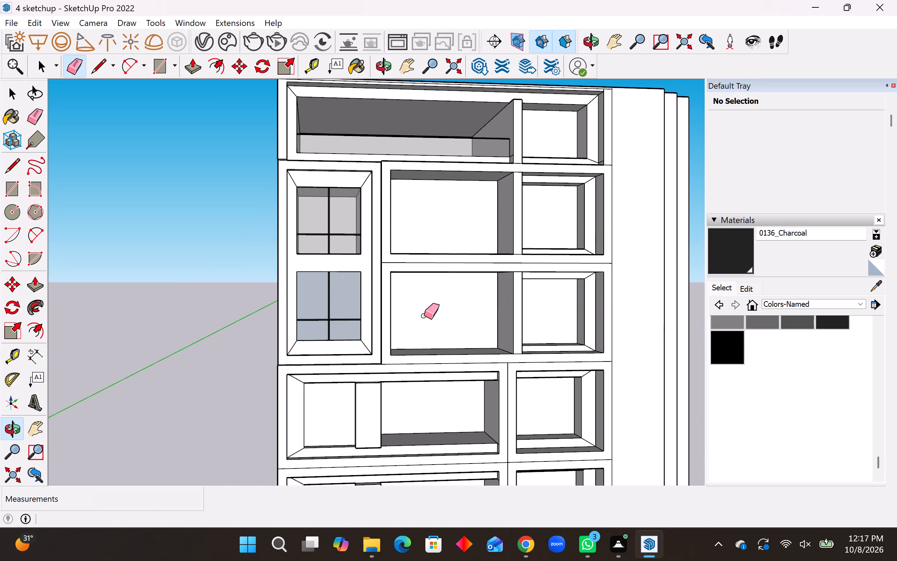
scroll(434, 140, down, 8)
middle_drag(518, 221, 471, 259)
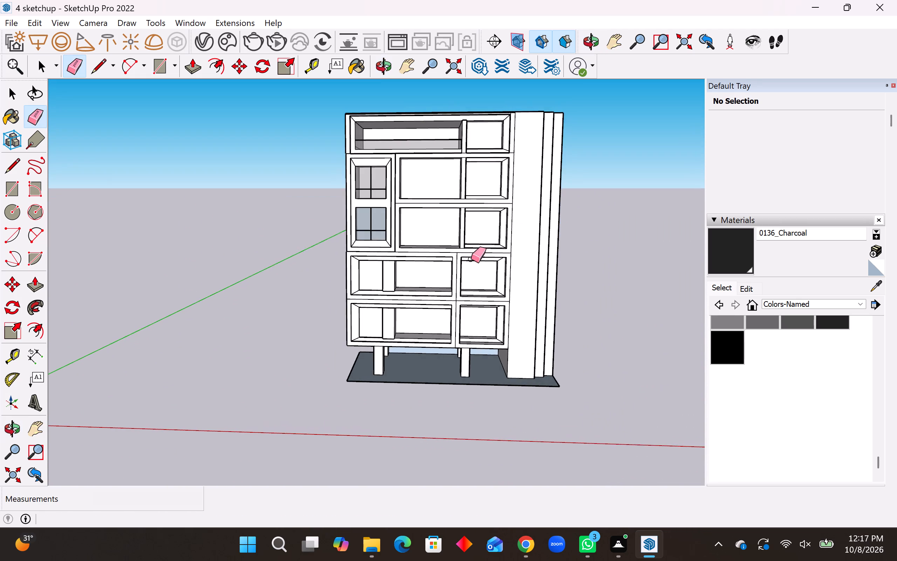
scroll(529, 207, up, 4)
scroll(529, 208, down, 3)
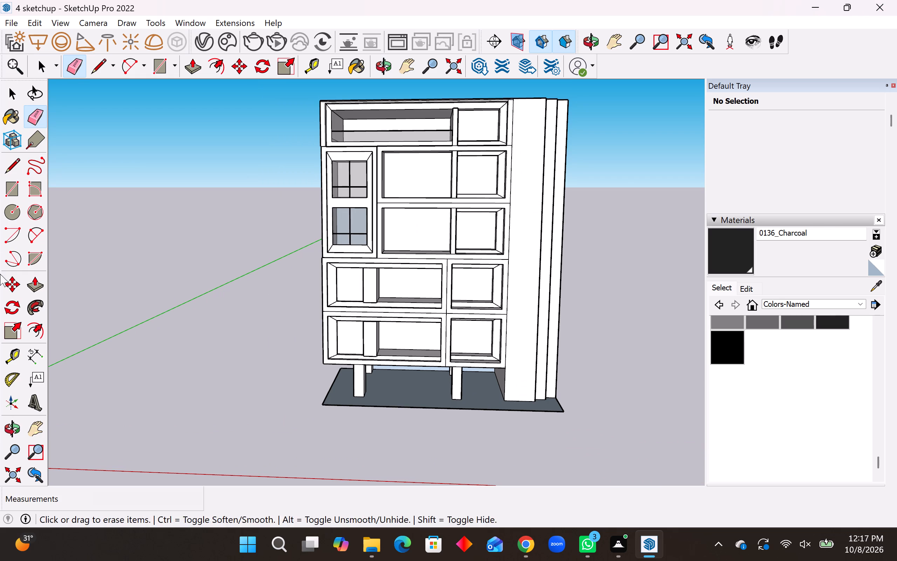
Place a horizontal guide 15' above the bottom edge of the upper wide open compartment beside the glazed door.
click(13, 357)
scroll(419, 190, up, 7)
middle_drag(424, 194, 430, 238)
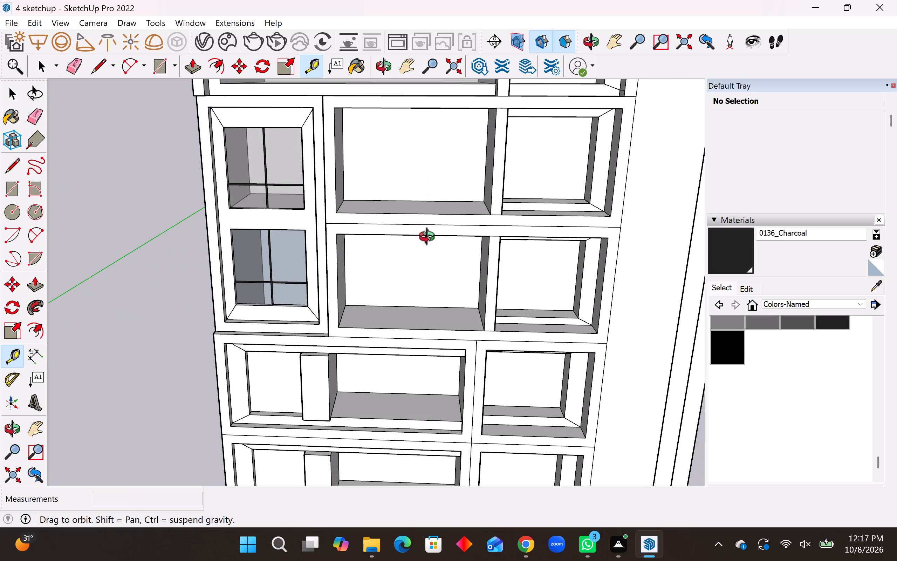
middle_drag(430, 238, 430, 239)
click(411, 215)
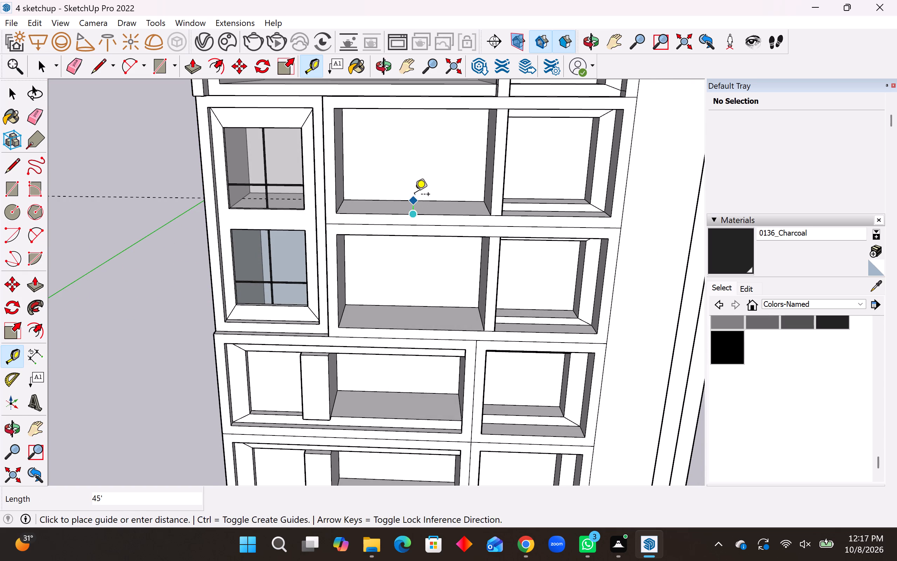
middle_drag(415, 195, 446, 155)
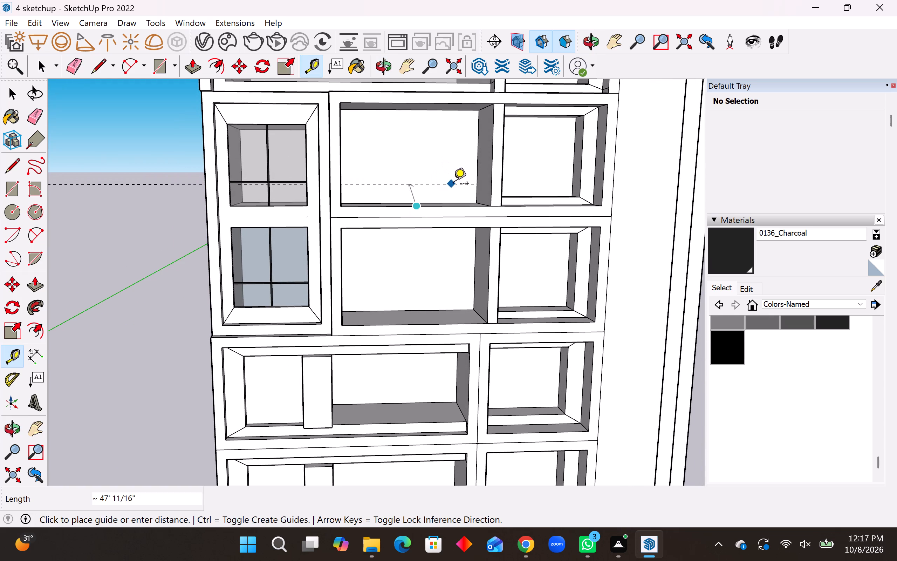
middle_drag(458, 182, 457, 150)
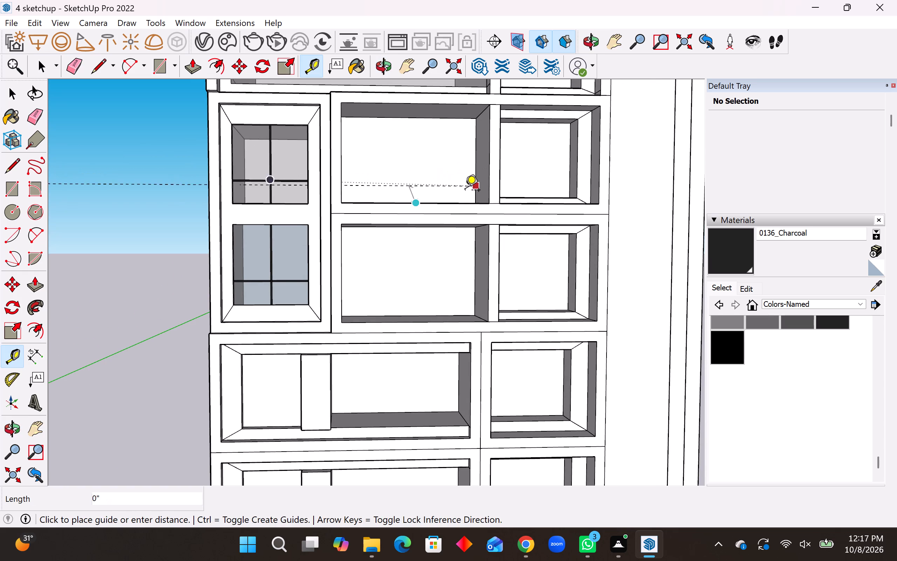
scroll(403, 201, up, 4)
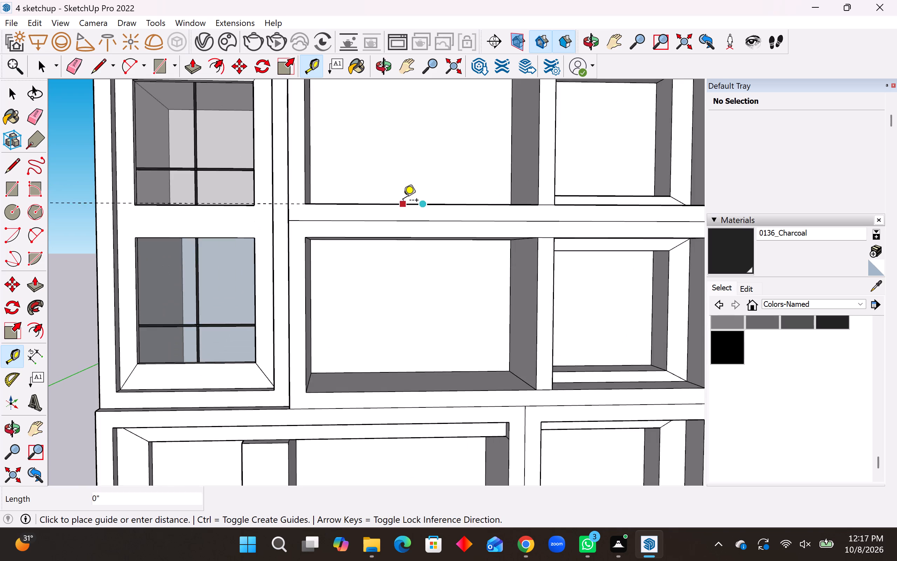
scroll(403, 201, up, 3)
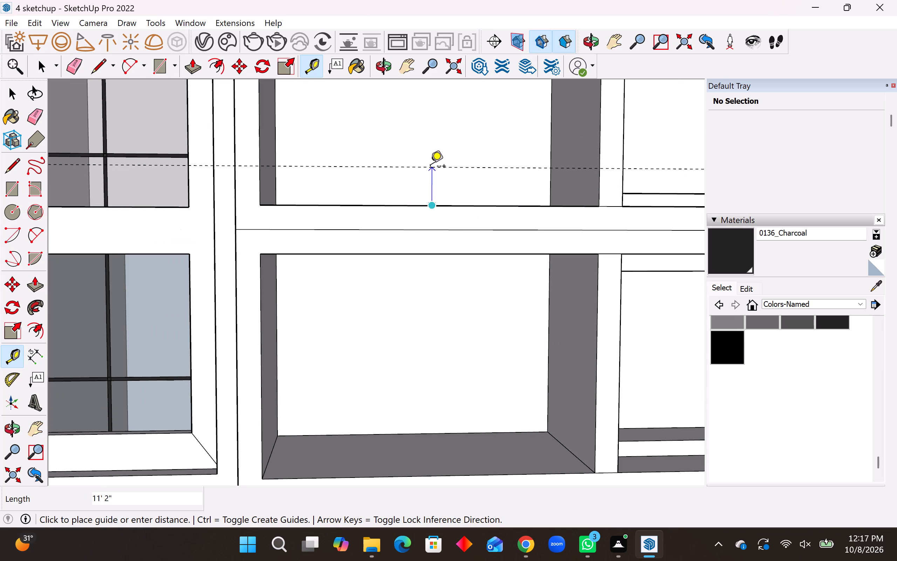
text(15')
key(Return)
Place a horizontal guide 15' above the bottom edge of the lower wide open compartment beside the glazed door.
scroll(399, 187, down, 8)
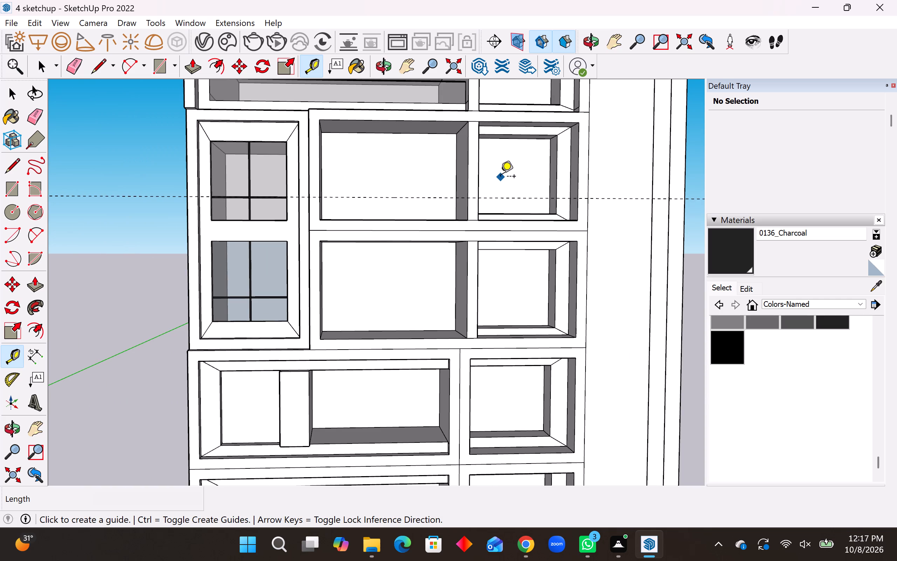
middle_drag(500, 177, 494, 171)
click(413, 339)
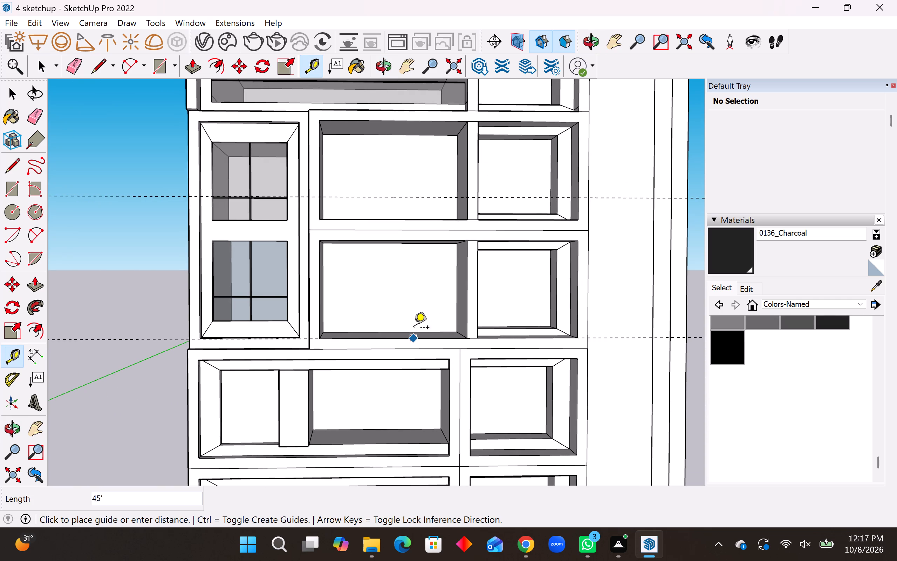
key(1)
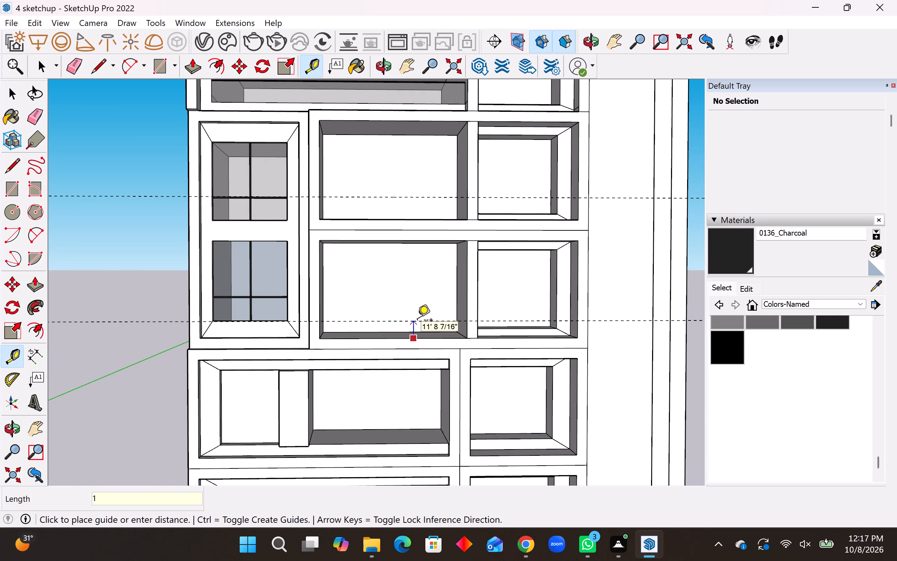
text(5')
key(Return)
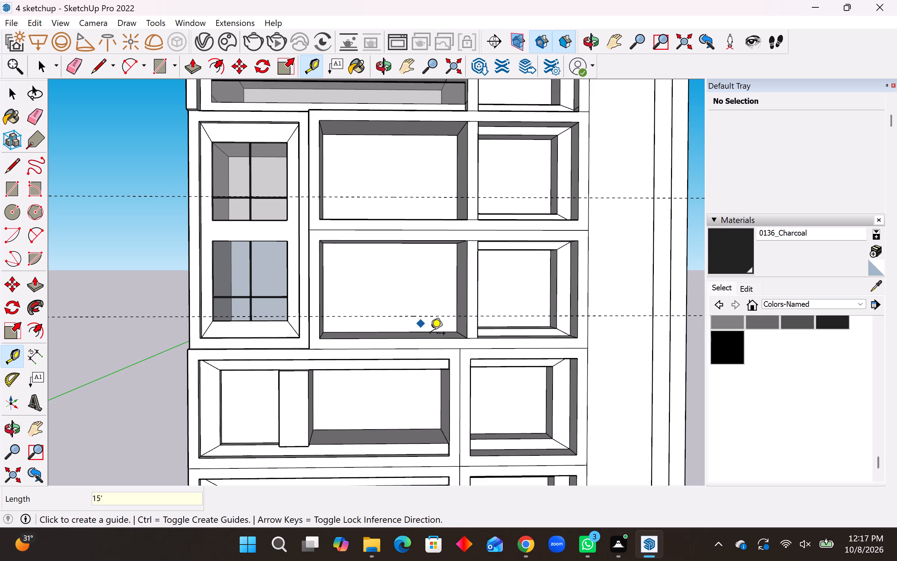
Place horizontal guides 15' above the bottom inner edges of the two wide compartments below the glazed door.
middle_drag(427, 322, 420, 309)
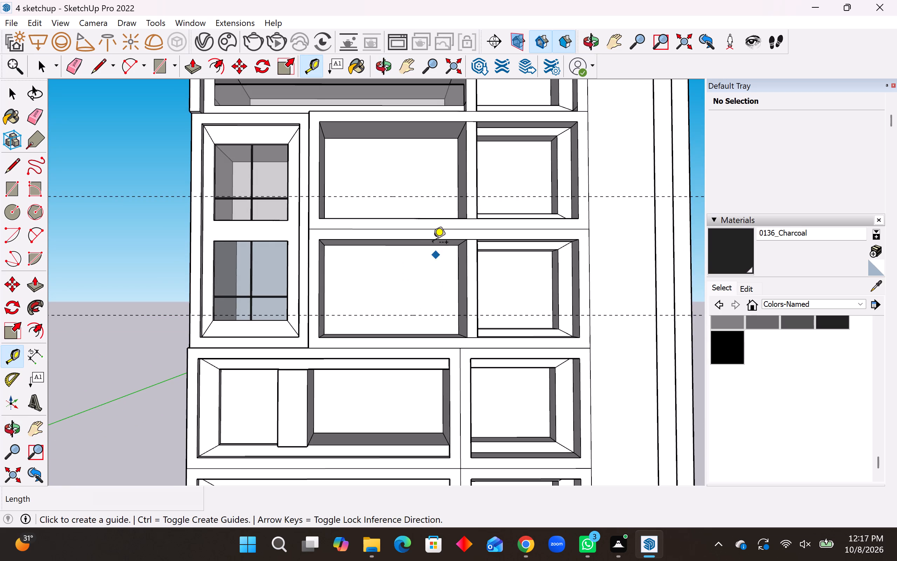
scroll(433, 243, down, 5)
scroll(408, 407, up, 4)
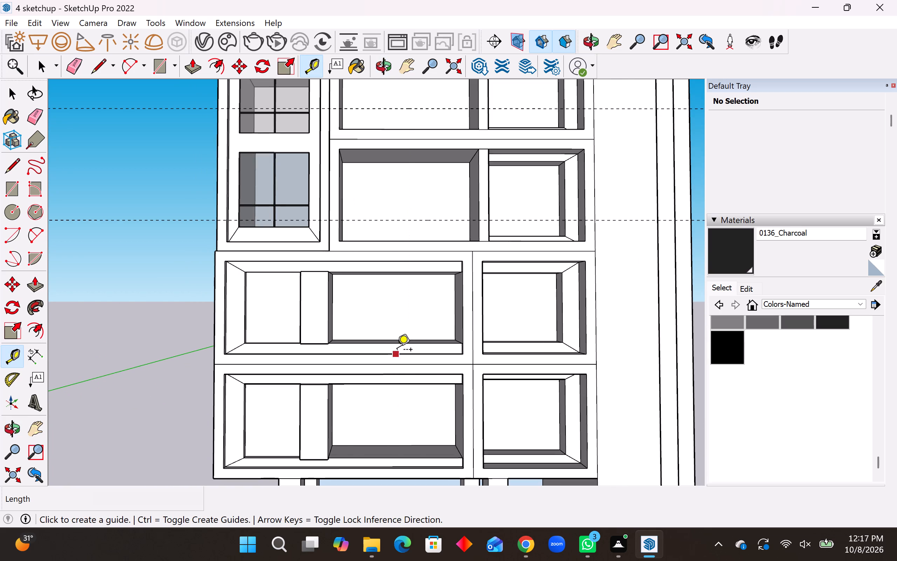
click(397, 346)
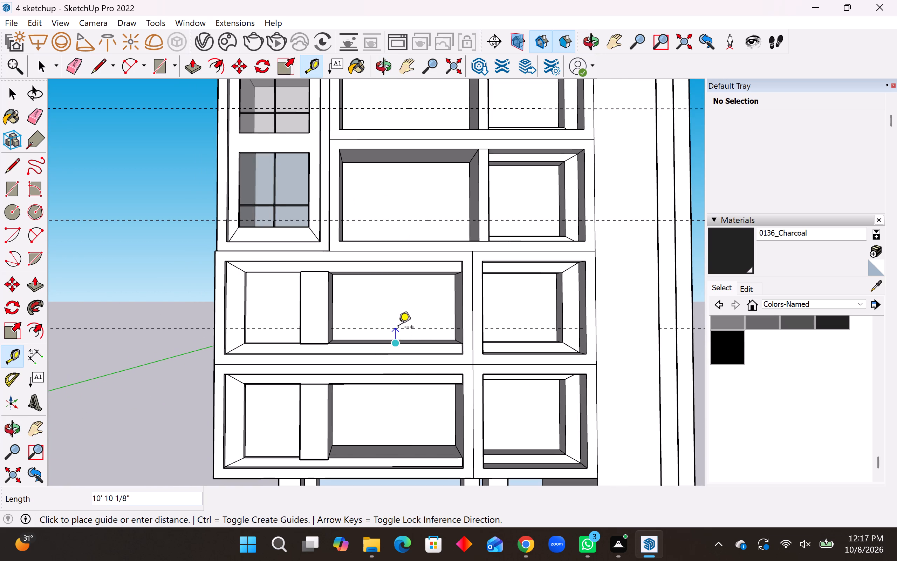
key(1)
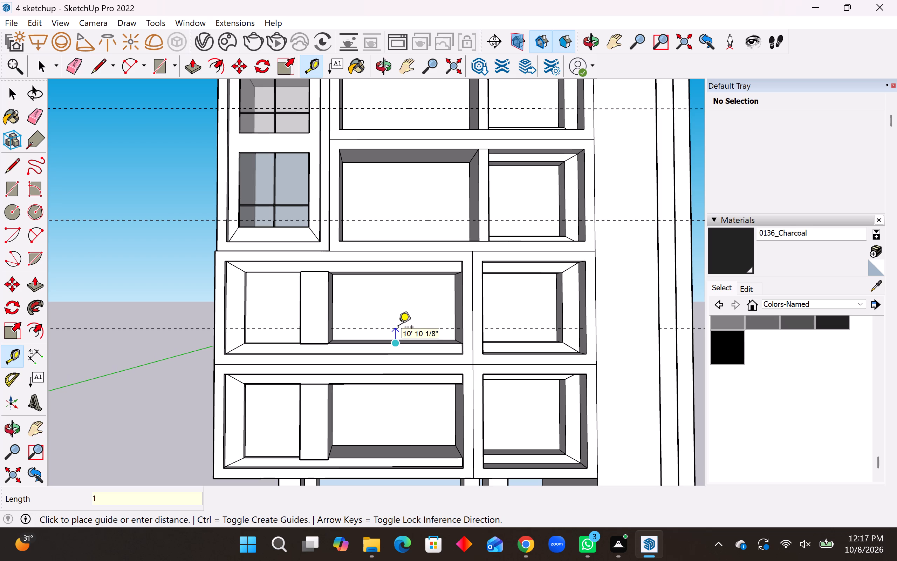
text(5')
key(Return)
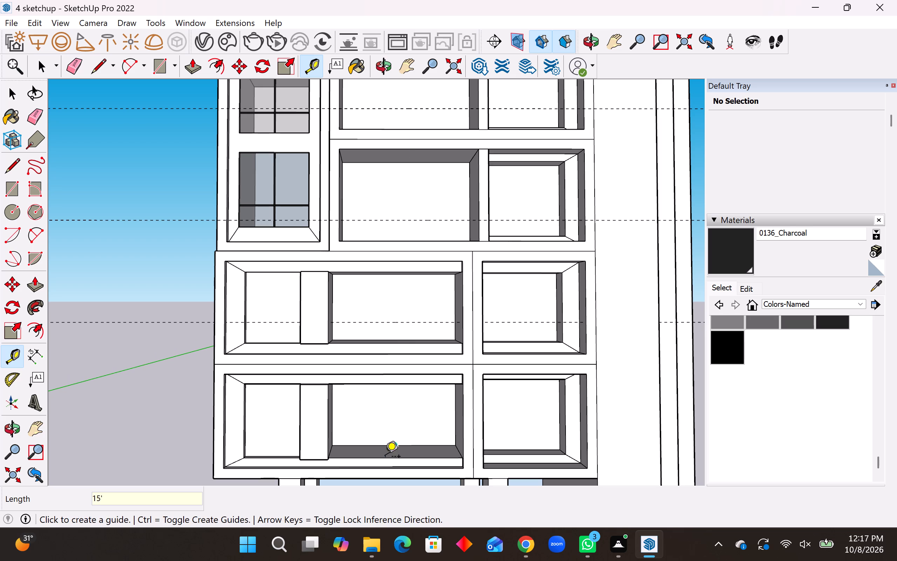
click(377, 458)
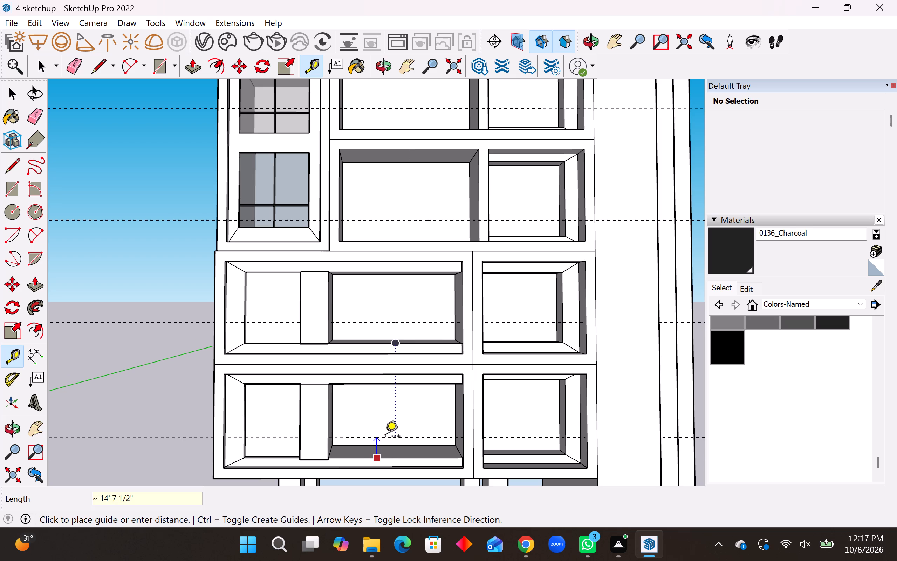
text(15')
key(Return)
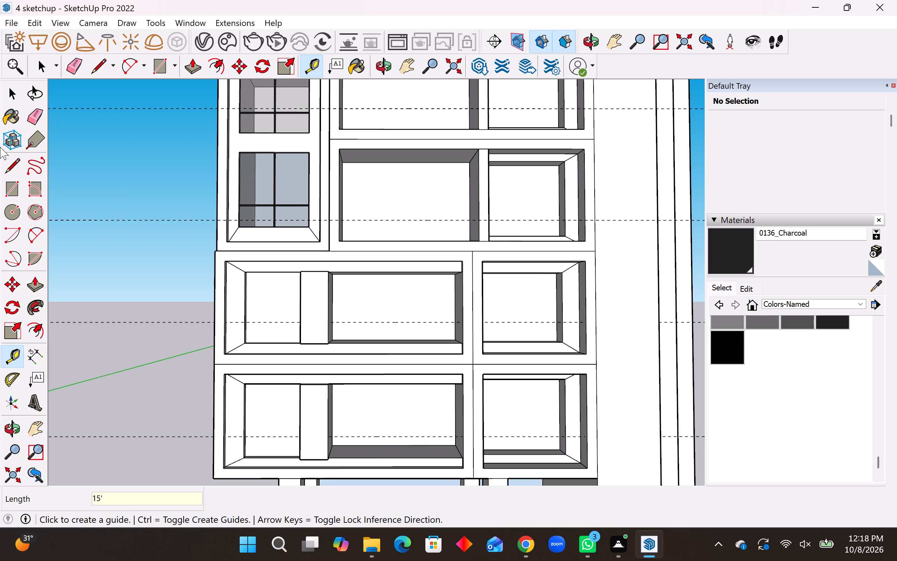
Draw horizontal lines about 99' 6" long along the guides across both wide open compartments beside the glazed door.
click(10, 171)
scroll(398, 325, down, 4)
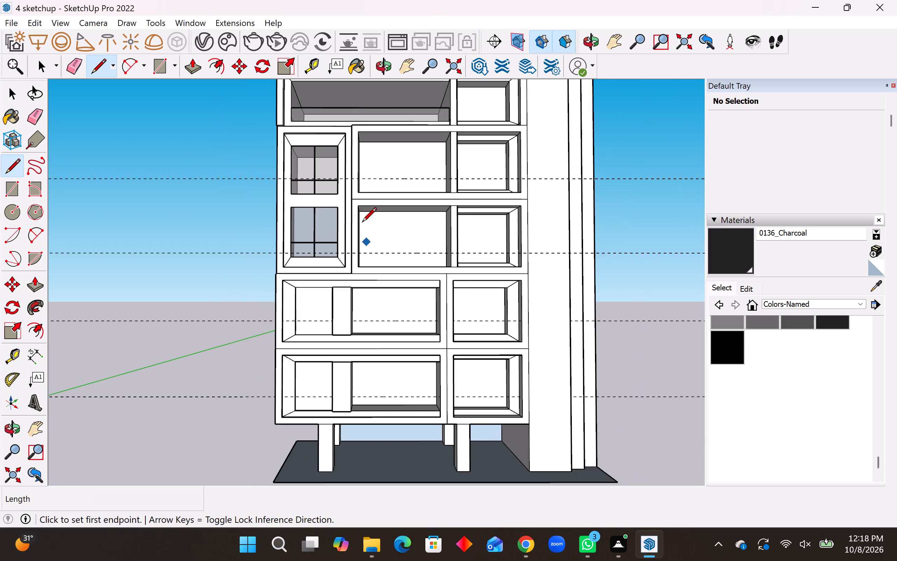
scroll(377, 188, up, 4)
click(347, 176)
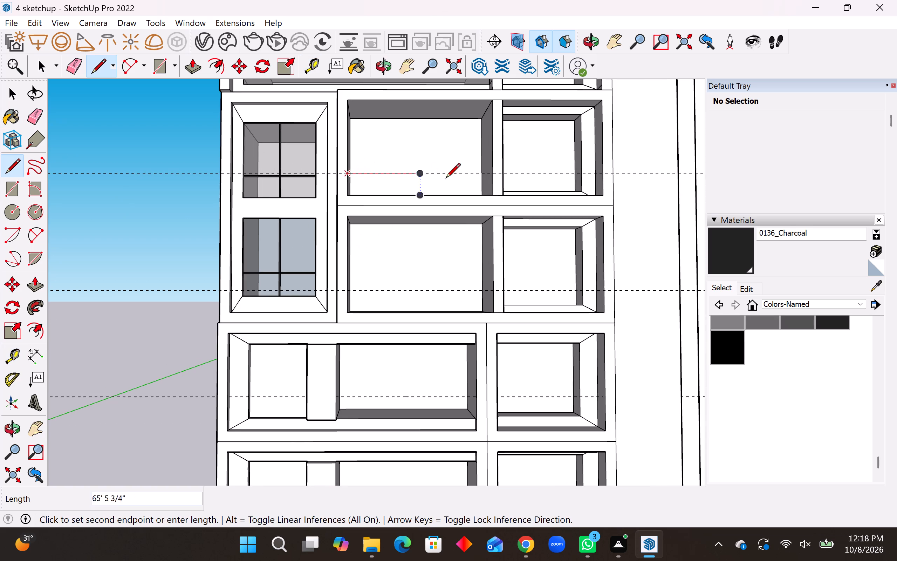
click(492, 174)
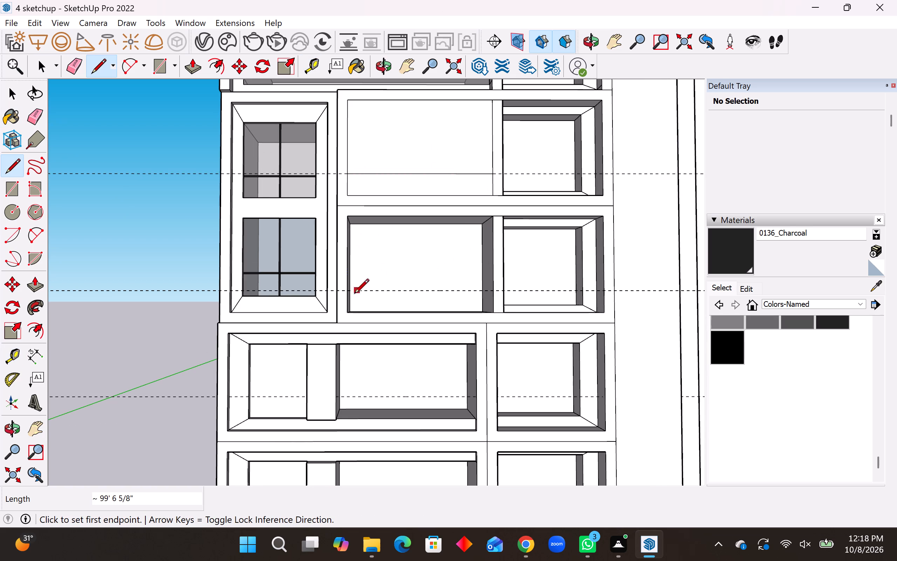
click(348, 292)
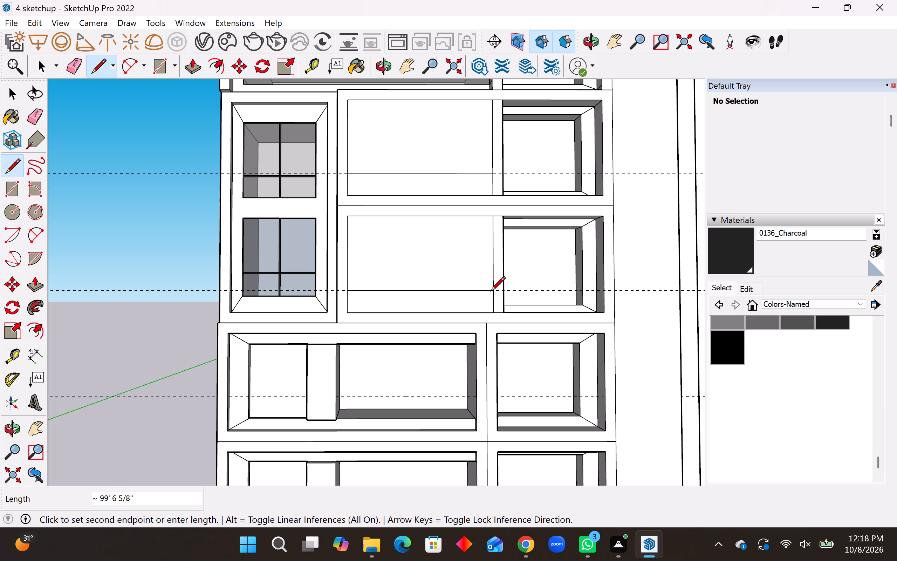
click(491, 292)
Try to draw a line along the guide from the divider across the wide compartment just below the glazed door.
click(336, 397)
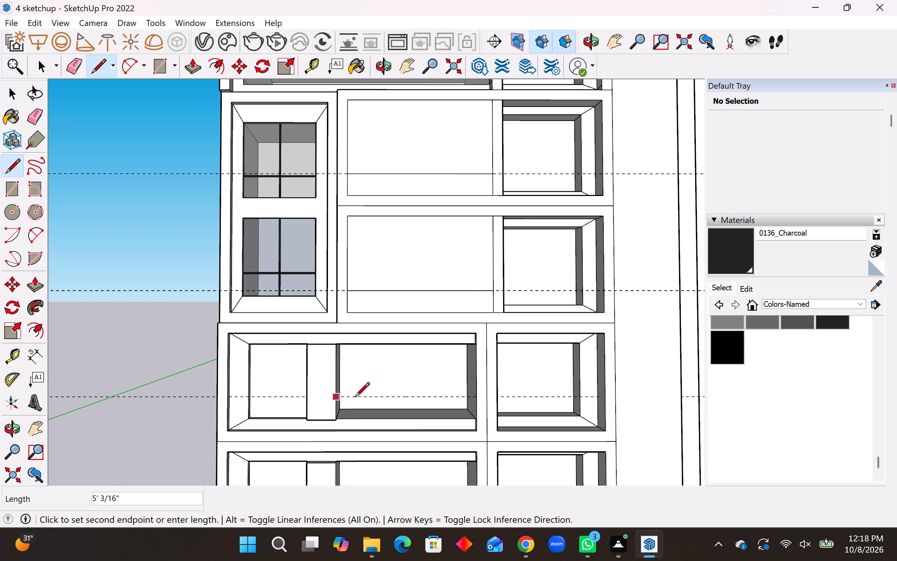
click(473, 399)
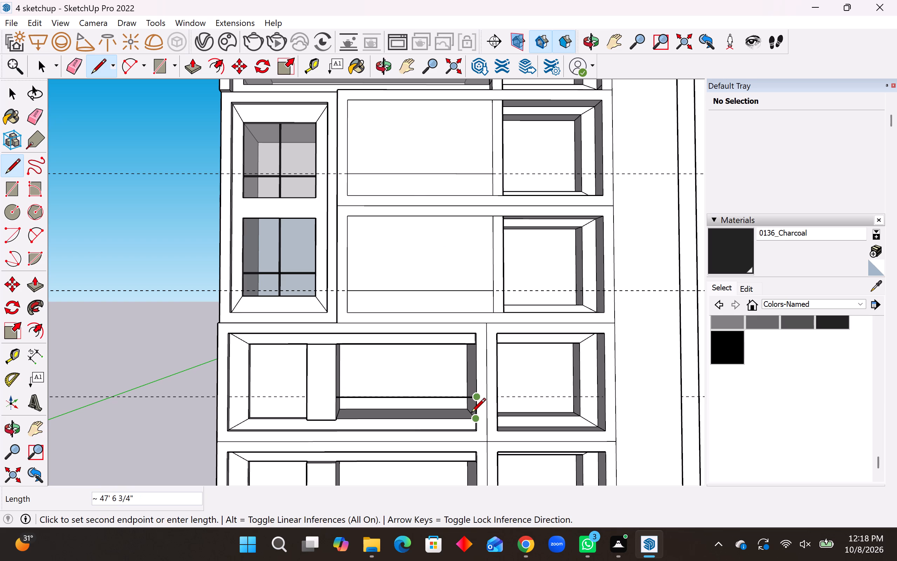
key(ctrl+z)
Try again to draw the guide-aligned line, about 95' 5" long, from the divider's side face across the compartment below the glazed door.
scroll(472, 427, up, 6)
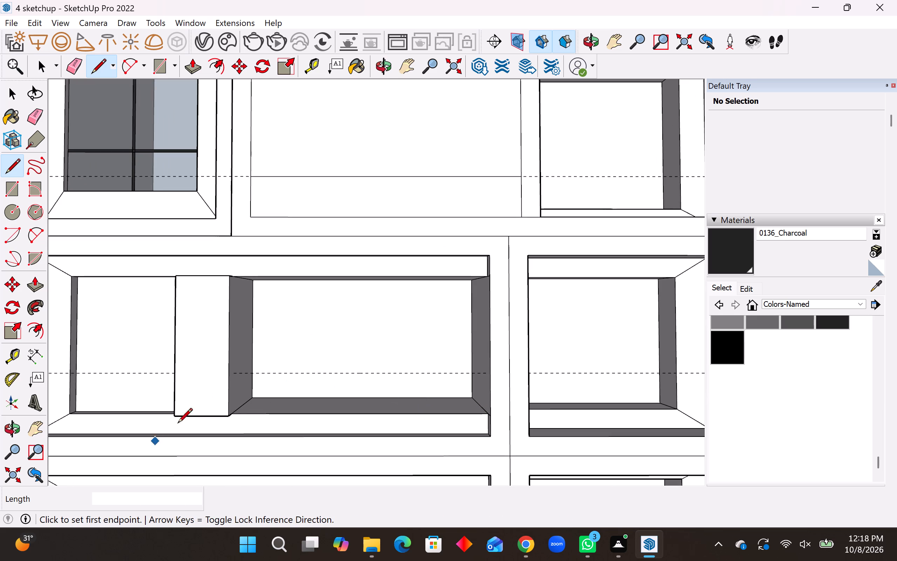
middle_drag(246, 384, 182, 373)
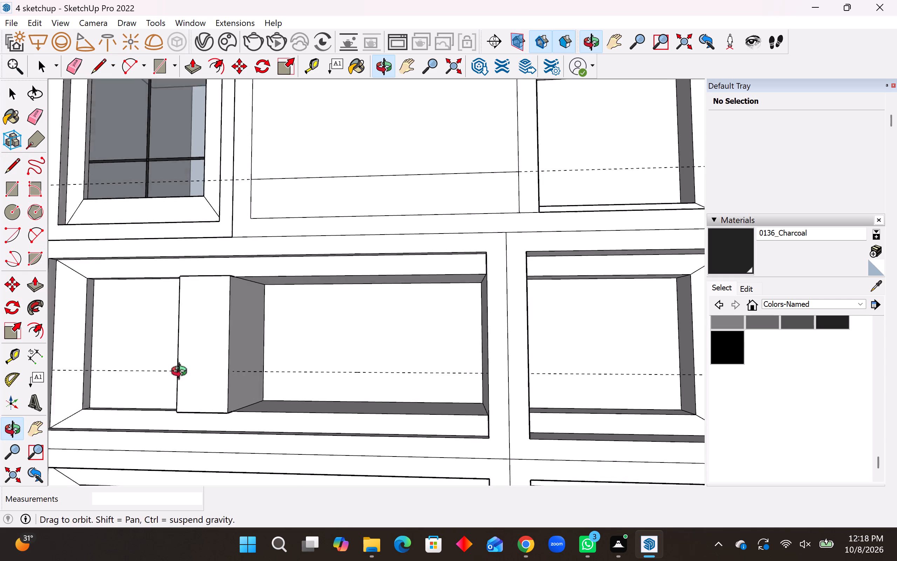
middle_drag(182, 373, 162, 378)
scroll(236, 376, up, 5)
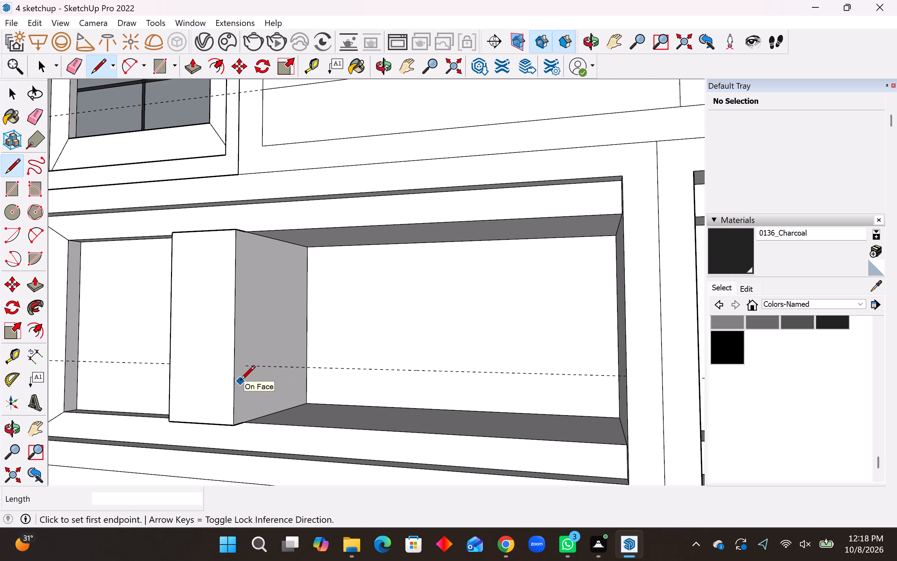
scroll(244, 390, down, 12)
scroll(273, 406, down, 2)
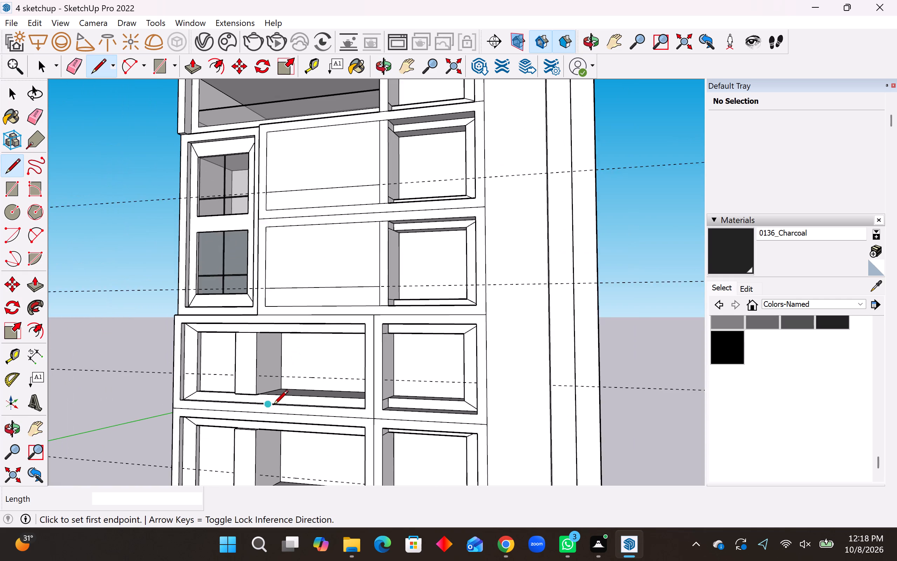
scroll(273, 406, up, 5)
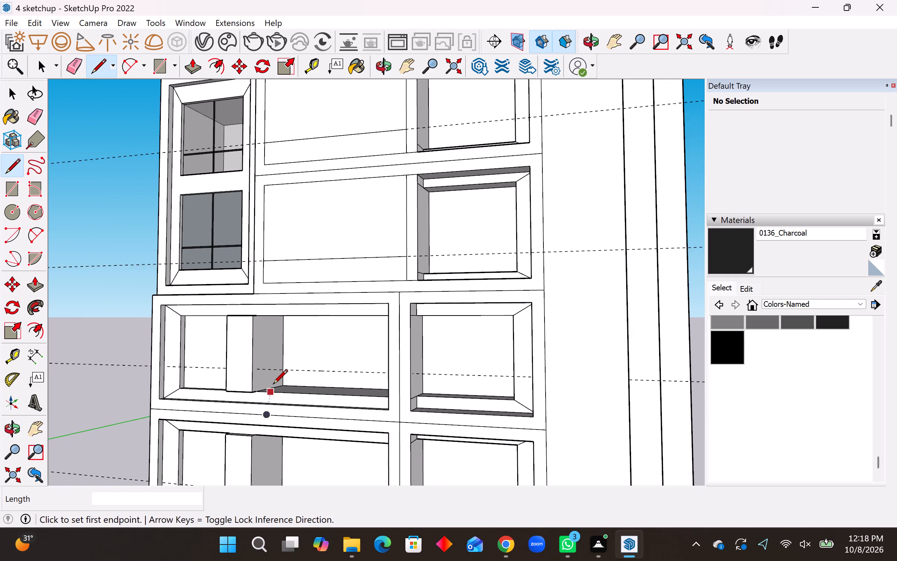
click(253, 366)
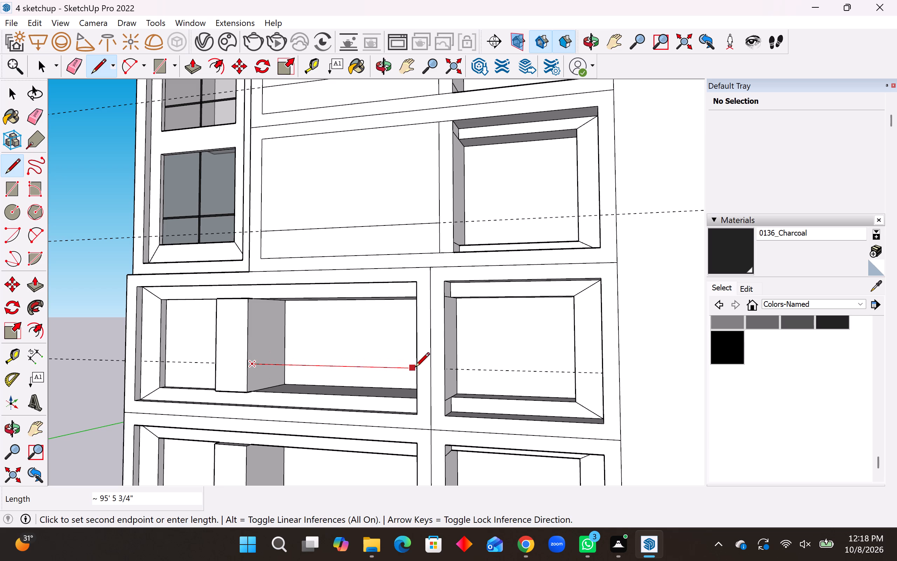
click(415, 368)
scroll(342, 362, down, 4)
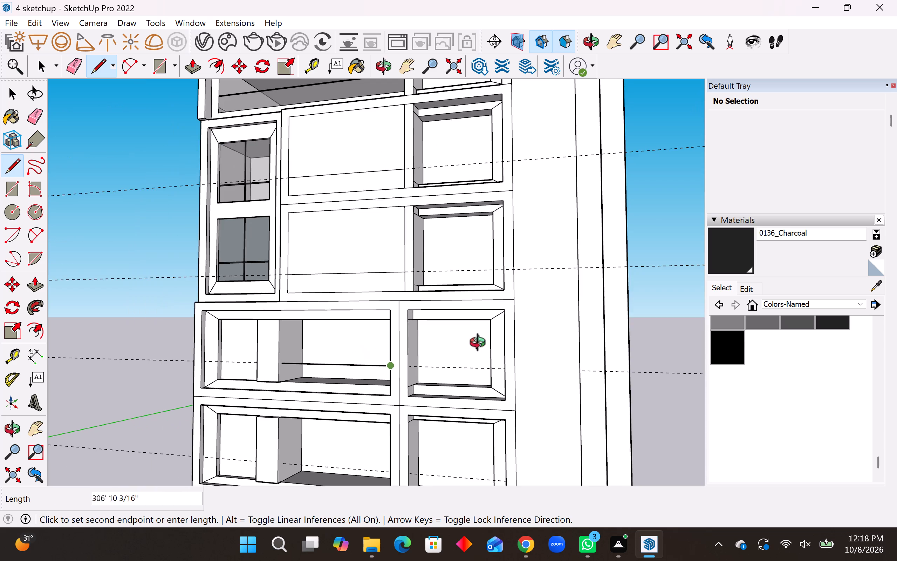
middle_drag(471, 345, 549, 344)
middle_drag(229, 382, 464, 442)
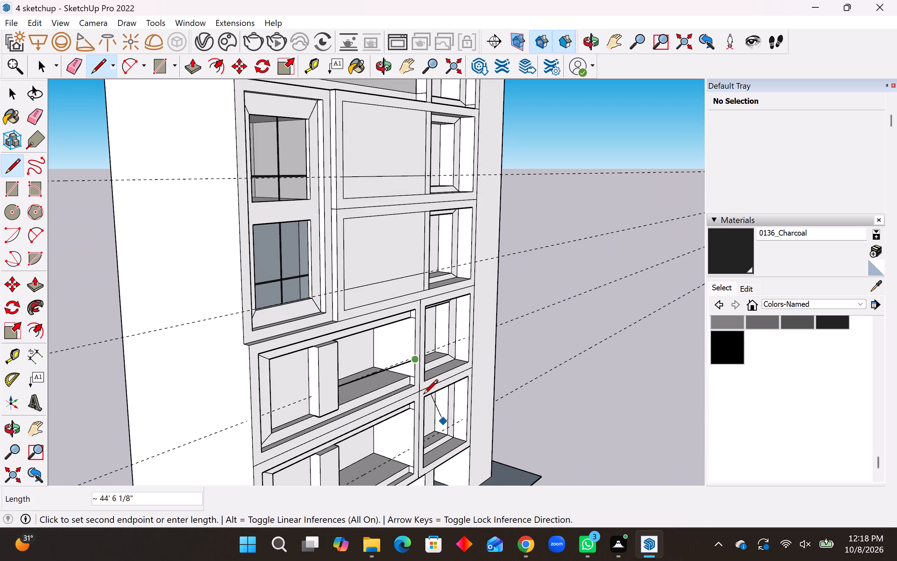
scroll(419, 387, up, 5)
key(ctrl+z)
Outline a front panel about 95' 4" long and 15' high from the divider across the wide compartment just below the glazed door.
scroll(397, 362, up, 2)
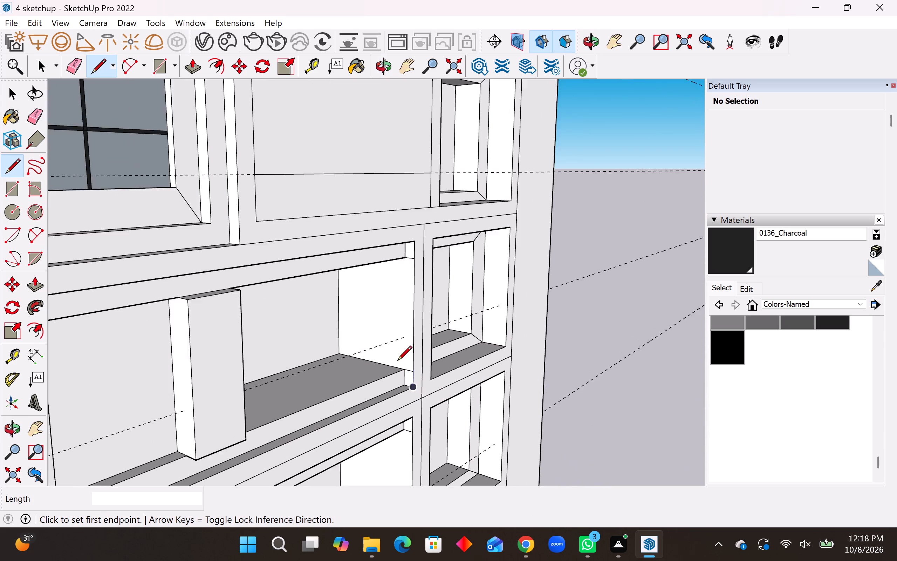
scroll(397, 361, up, 2)
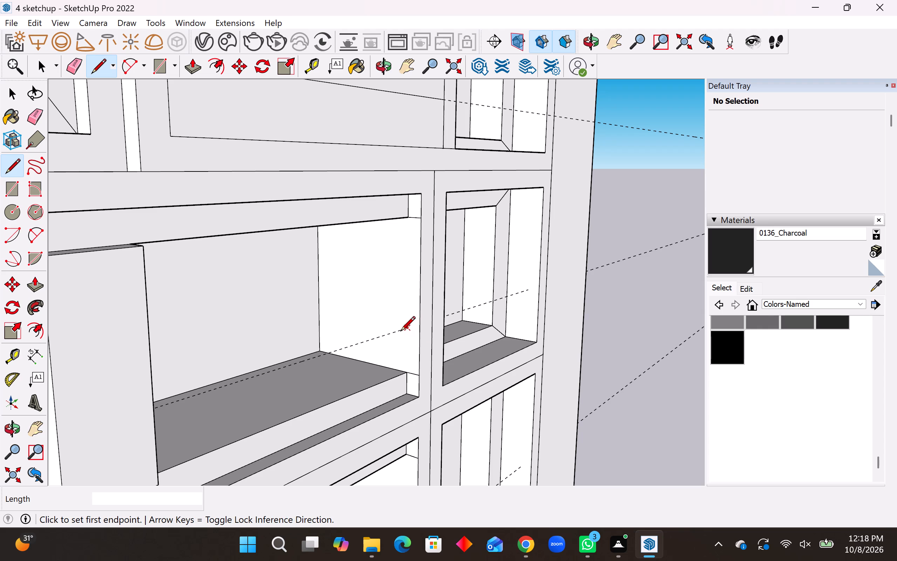
click(405, 329)
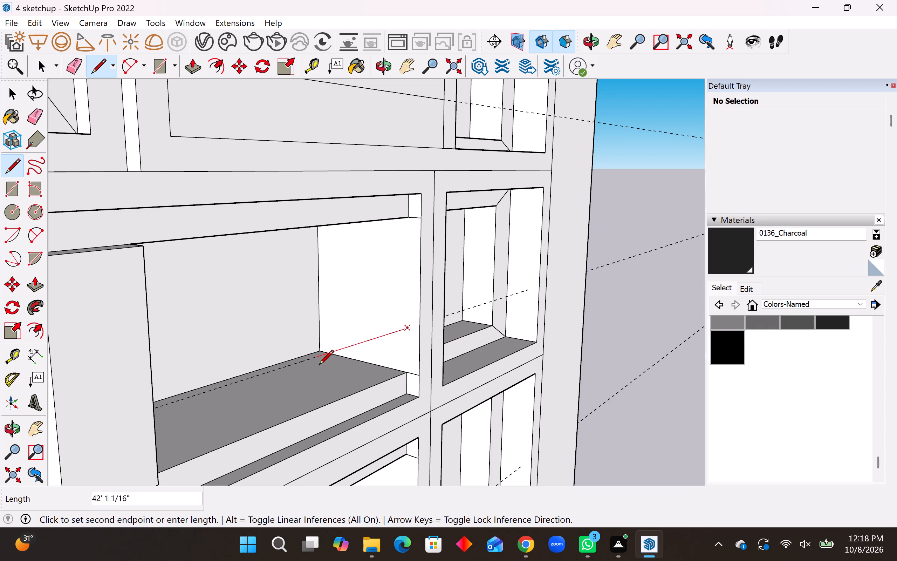
middle_drag(383, 368, 185, 400)
scroll(357, 358, down, 3)
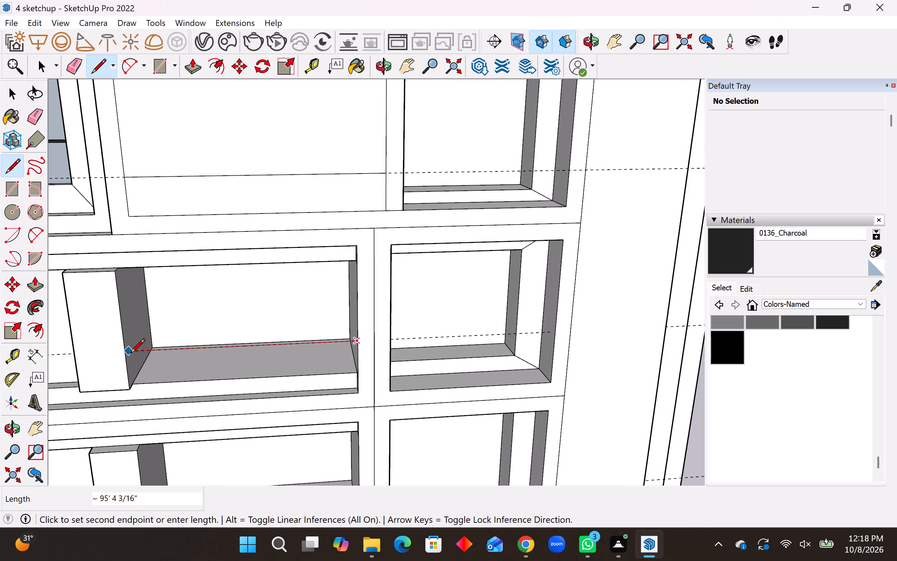
click(130, 354)
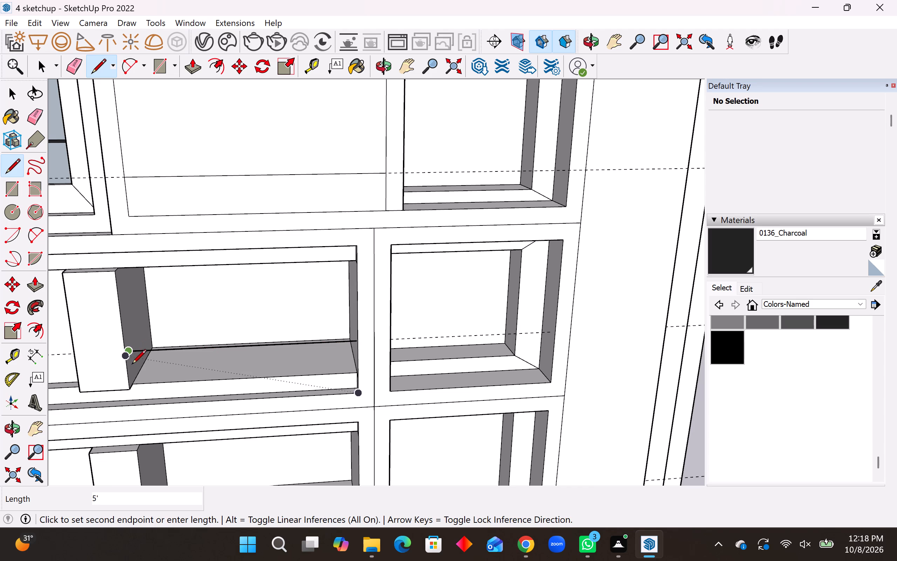
click(136, 384)
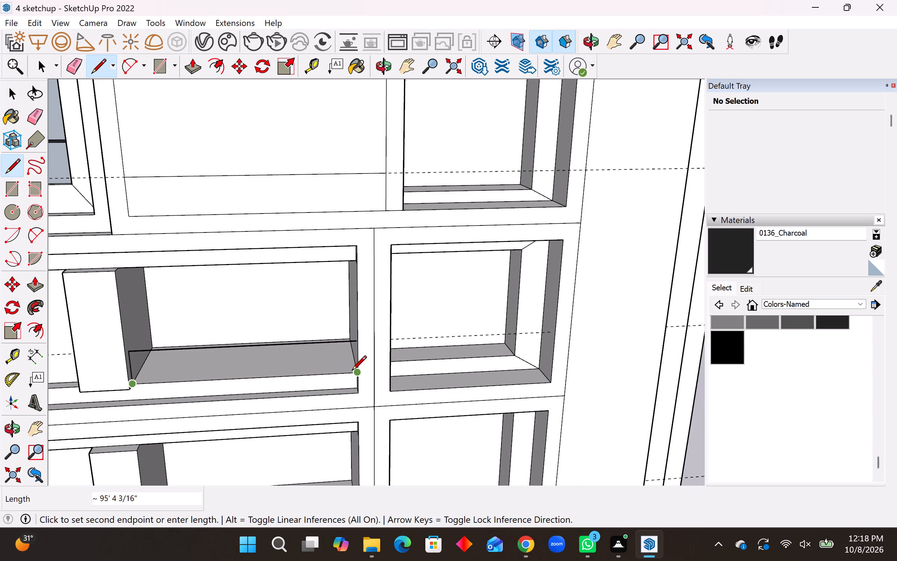
click(352, 371)
scroll(320, 349, up, 2)
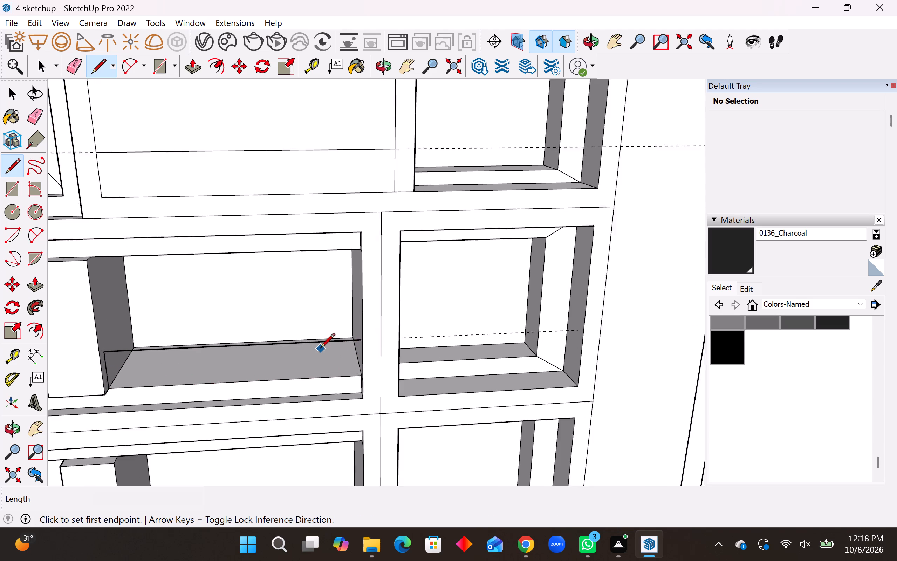
scroll(320, 349, up, 5)
scroll(345, 358, down, 1)
middle_drag(378, 380, 476, 358)
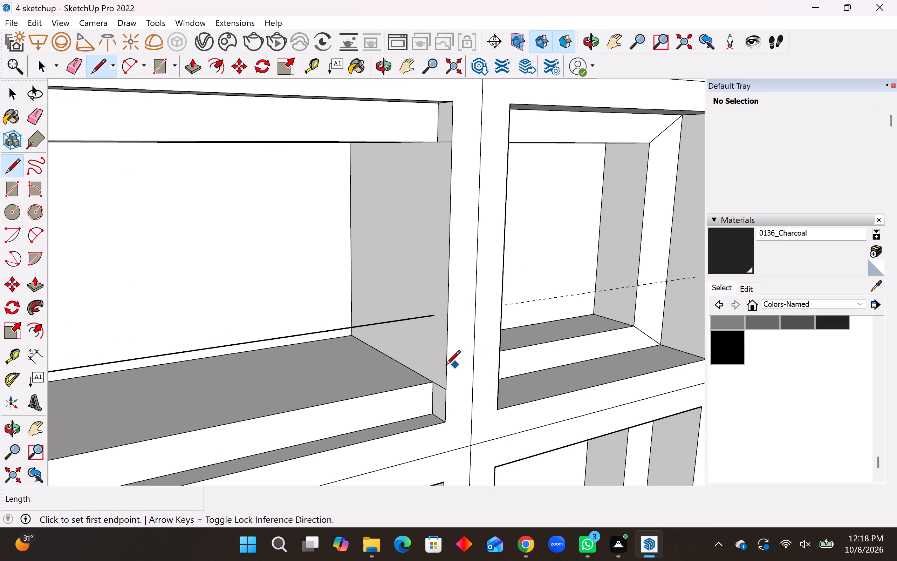
click(432, 381)
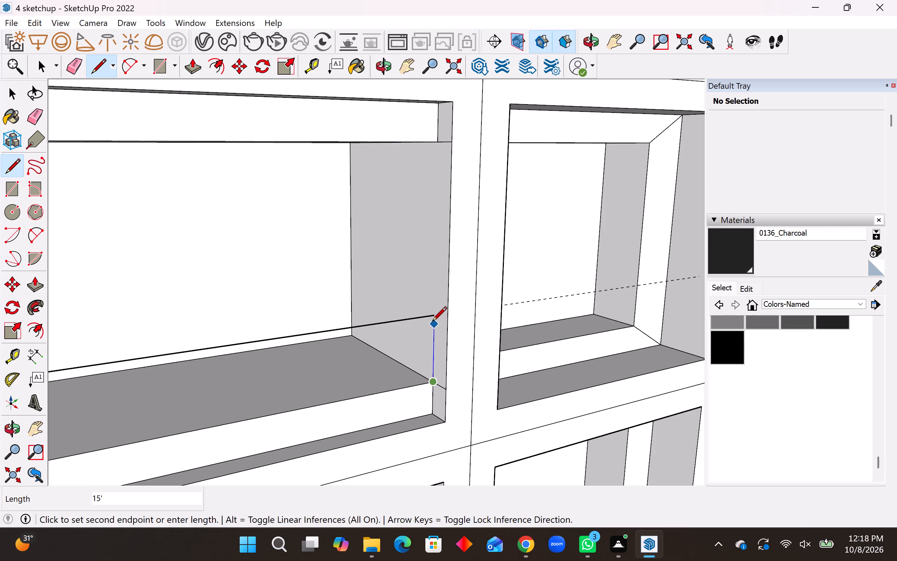
click(433, 321)
Outline a matching guide-aligned panel about 95' 4" long from the divider across the bottom wide compartment.
middle_drag(475, 362, 376, 378)
scroll(381, 376, down, 10)
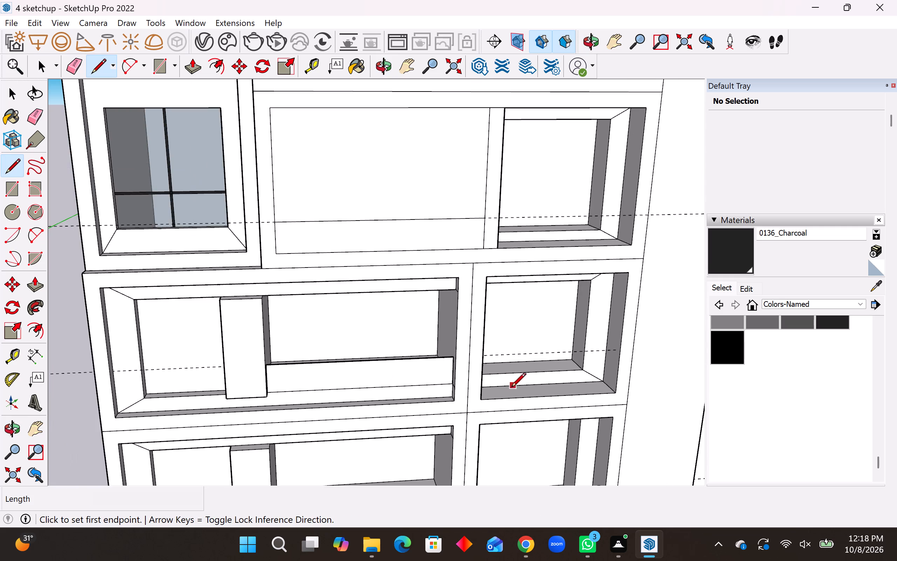
scroll(511, 388, down, 9)
scroll(407, 446, up, 11)
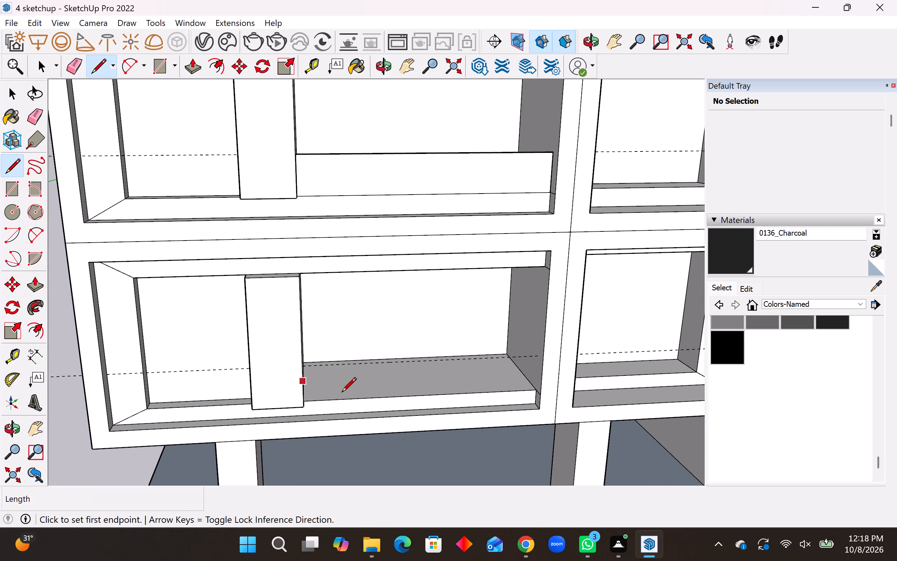
middle_drag(343, 392, 284, 371)
scroll(284, 359, up, 4)
click(278, 350)
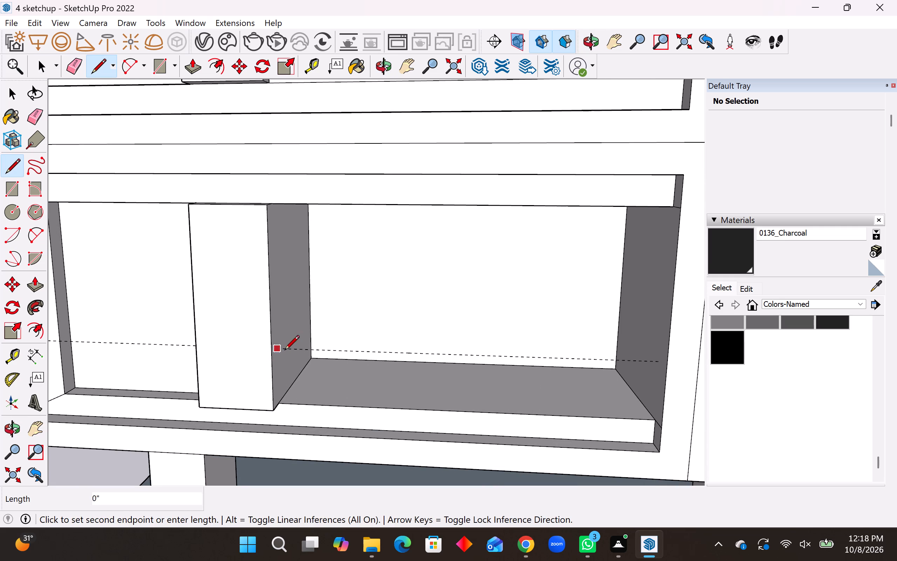
click(655, 362)
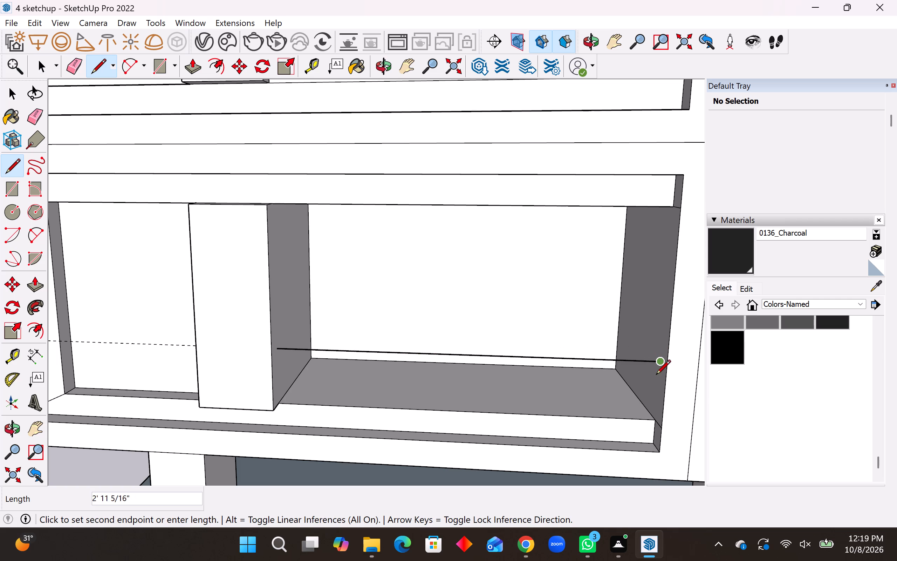
click(657, 418)
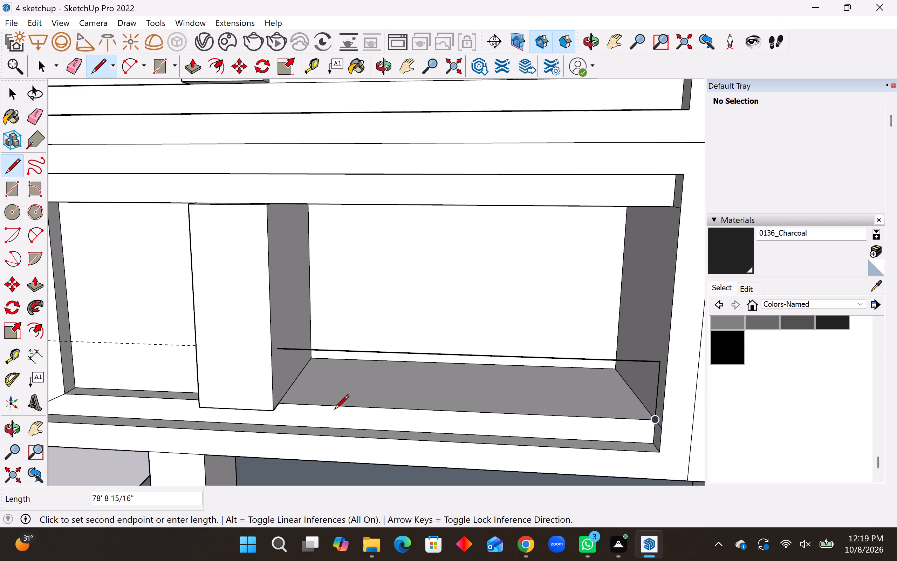
click(280, 403)
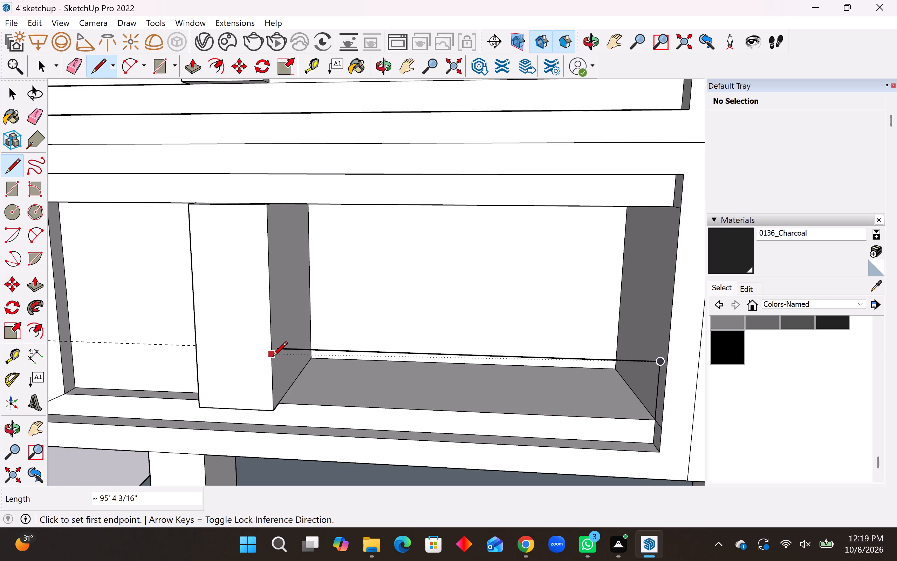
click(277, 351)
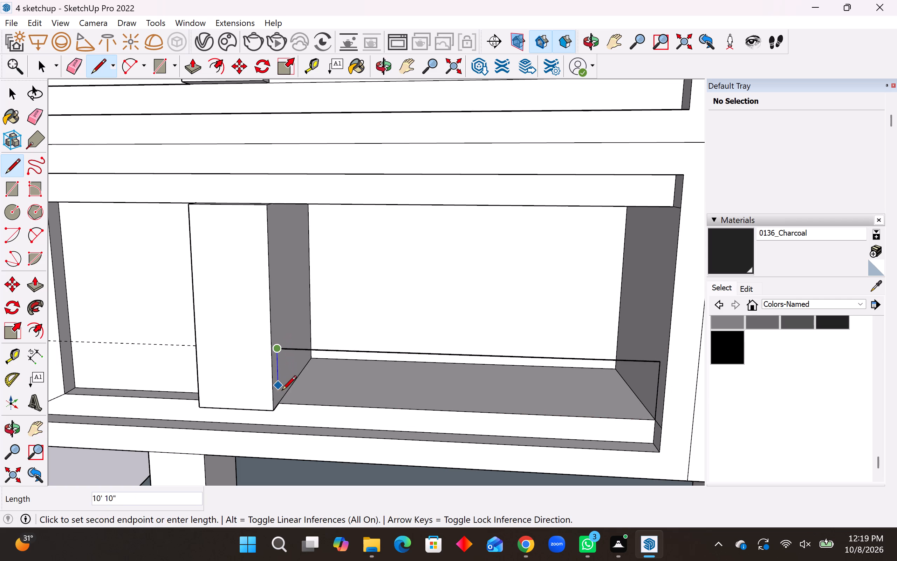
click(282, 398)
Delete the faces above the dividing lines in the two wide compartments beside the glazed door.
scroll(258, 426, down, 9)
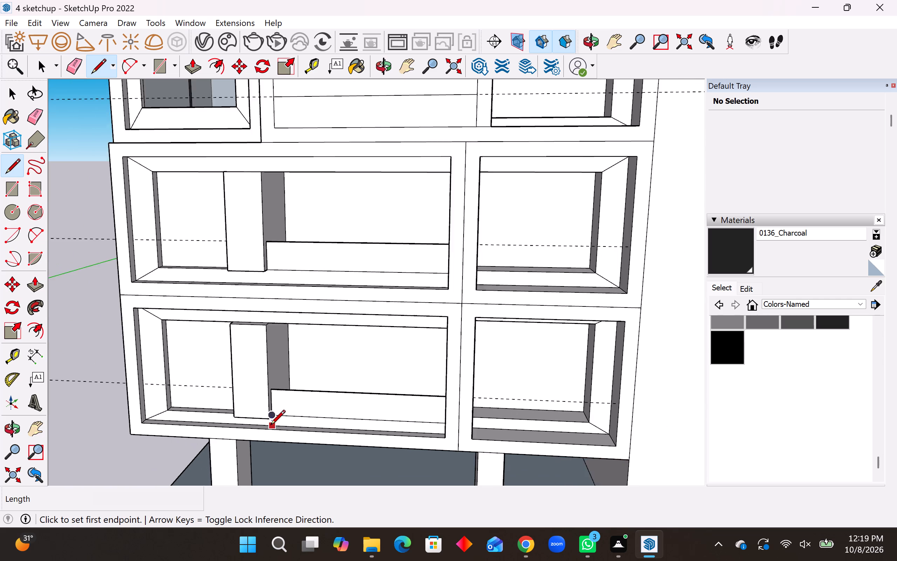
key(space)
scroll(273, 427, down, 8)
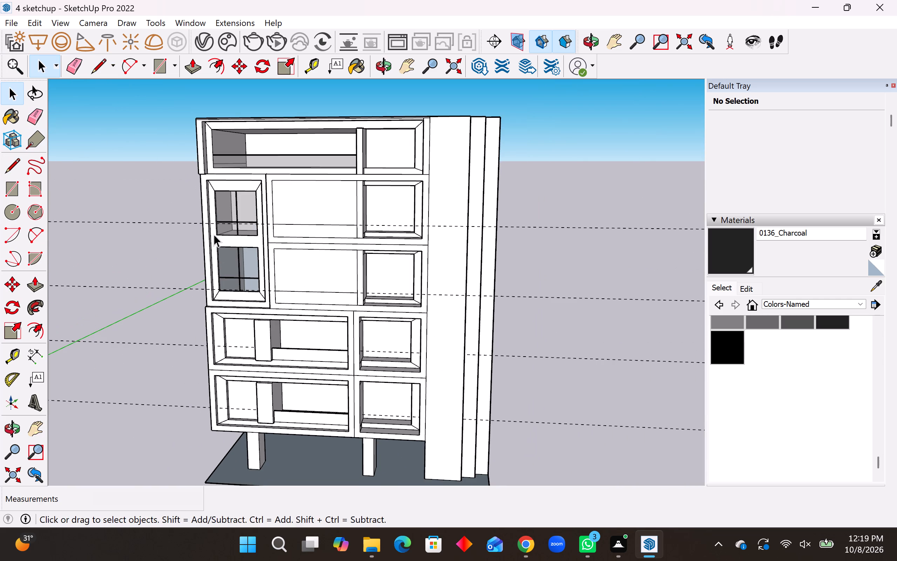
click(314, 195)
key(Delete)
click(315, 274)
key(Delete)
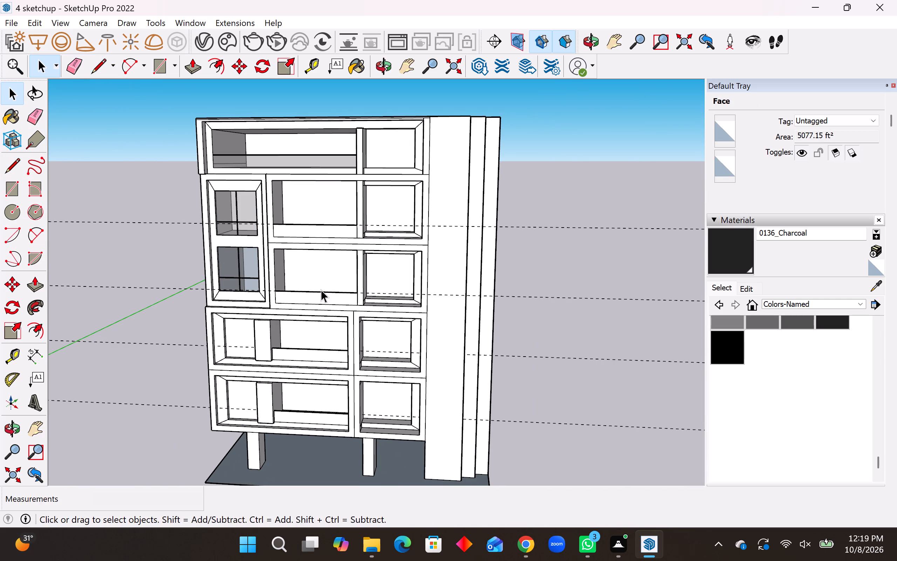
Erase the four horizontal guides running across the cabinet.
click(30, 115)
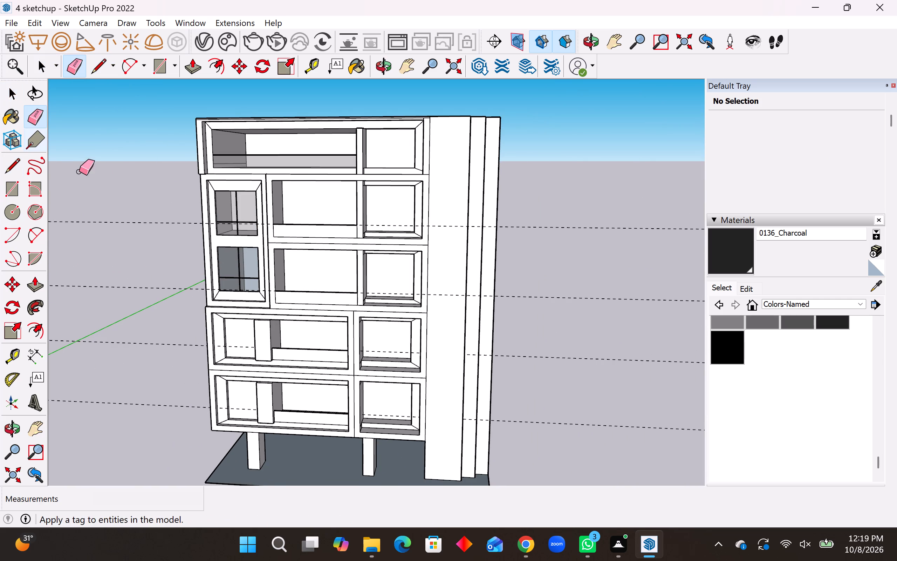
drag(119, 218, 166, 432)
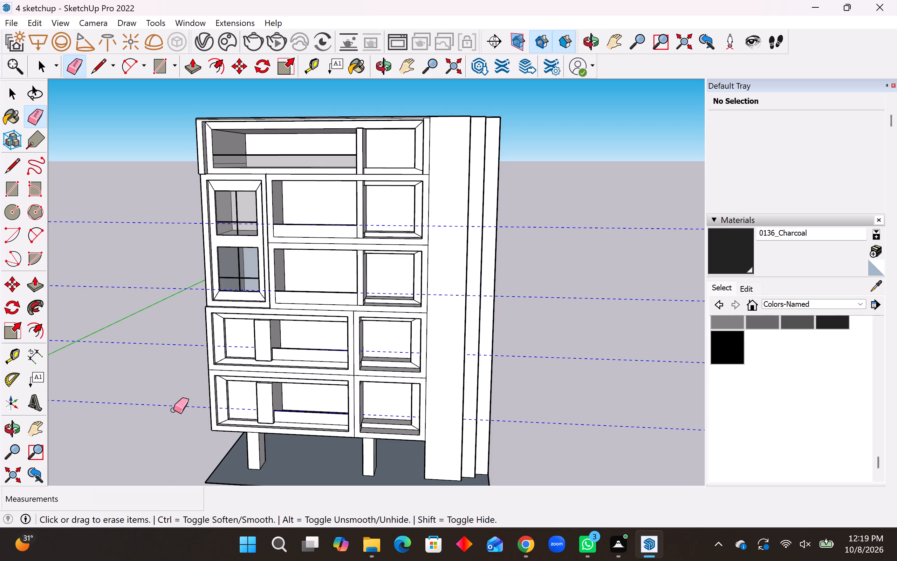
Paint the low front panels of the four wide compartments beside and below the glazed door with Translucent Glass Gray.
middle_drag(341, 415, 471, 391)
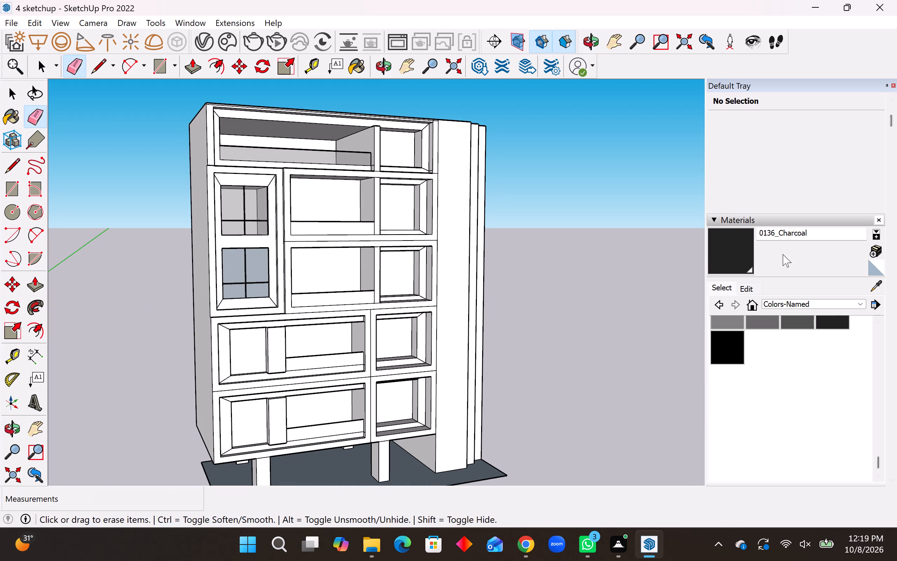
click(821, 303)
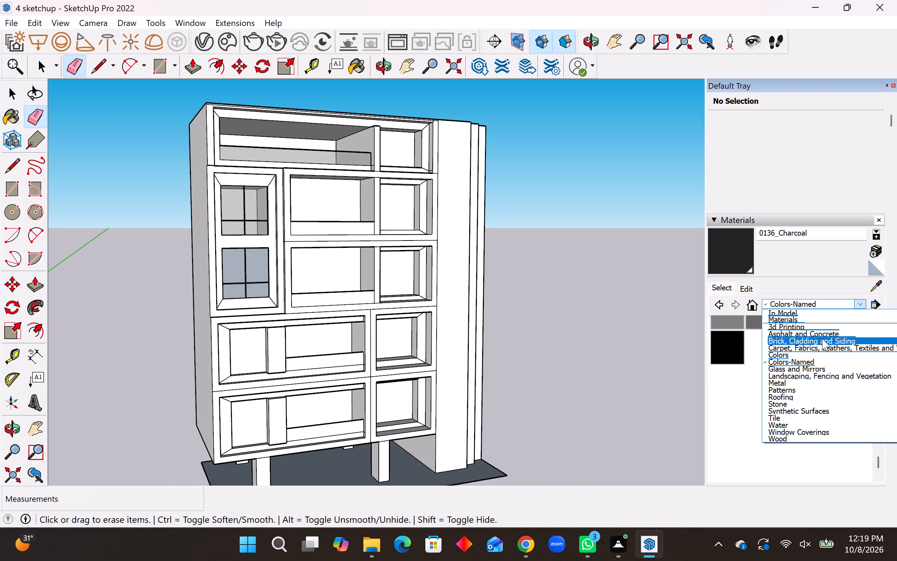
click(820, 368)
click(821, 366)
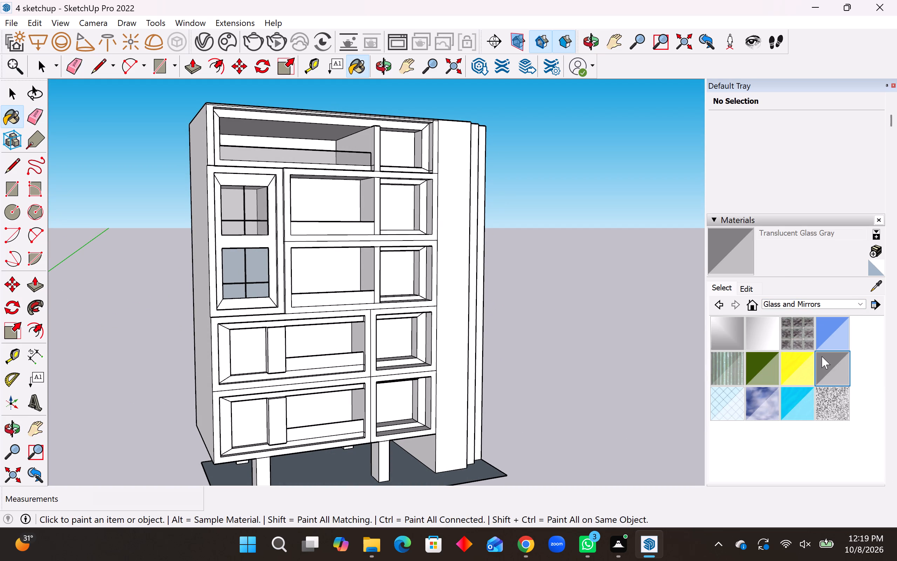
click(317, 299)
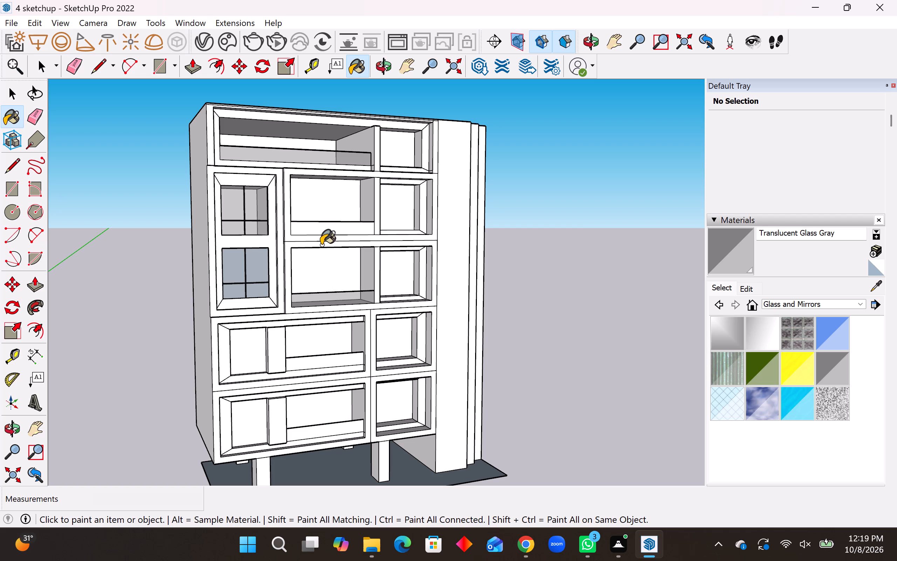
click(325, 229)
click(329, 358)
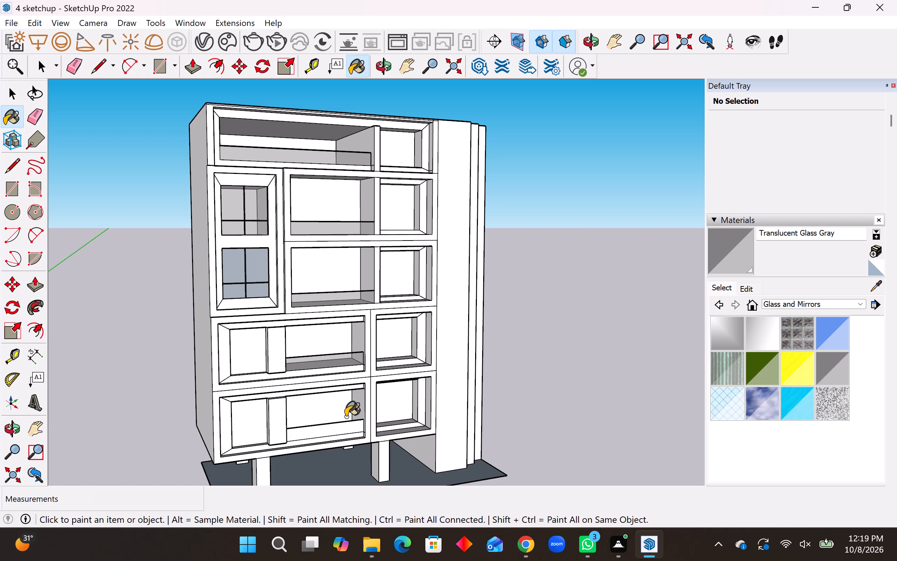
click(336, 429)
Paint the four panes of the glazed door's upper window with Translucent Glass Blue.
middle_drag(363, 405, 286, 385)
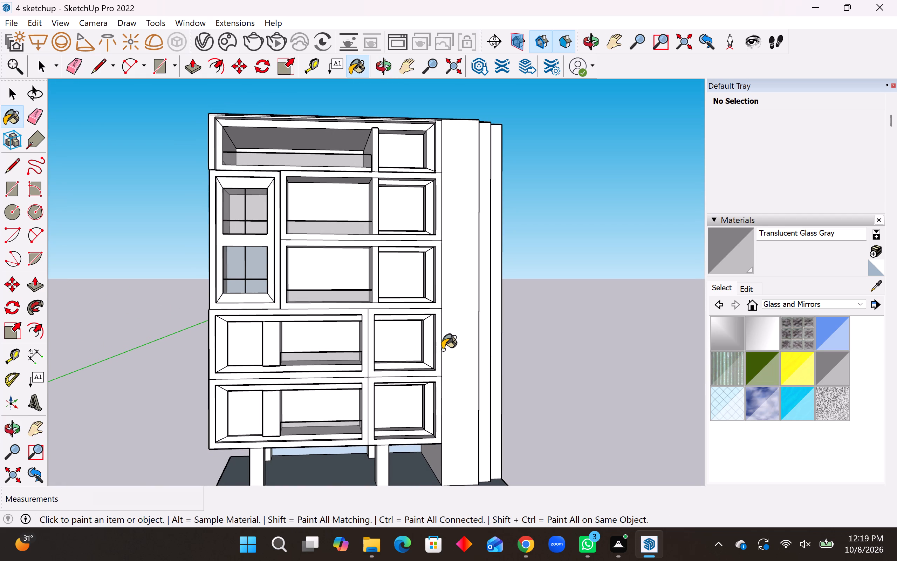
scroll(442, 350, down, 3)
scroll(244, 411, up, 4)
scroll(244, 411, down, 3)
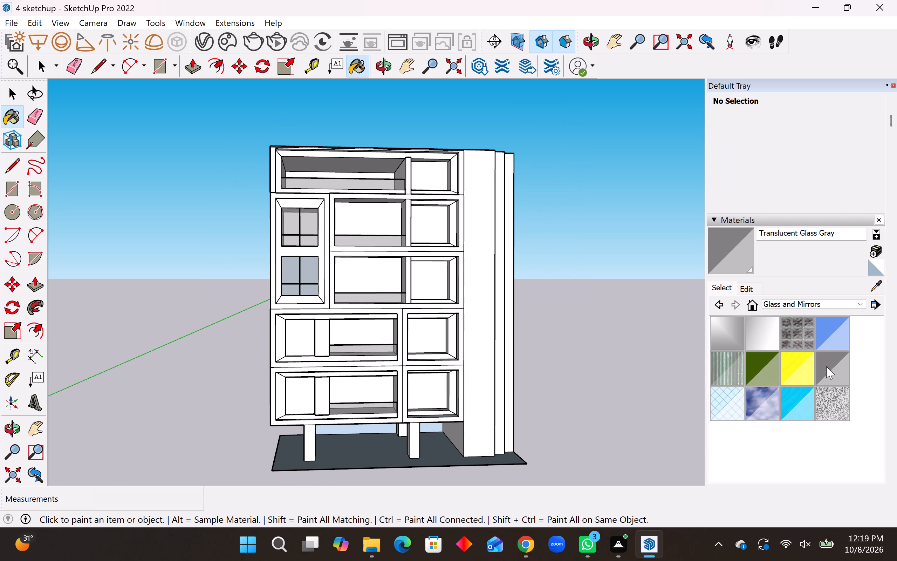
click(830, 343)
scroll(298, 252, up, 3)
click(292, 223)
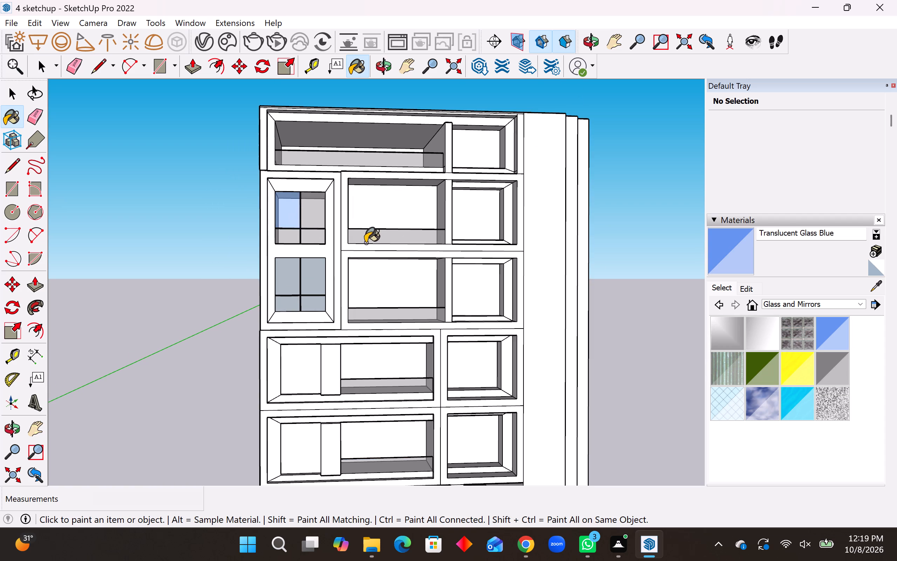
click(310, 224)
click(310, 236)
click(296, 238)
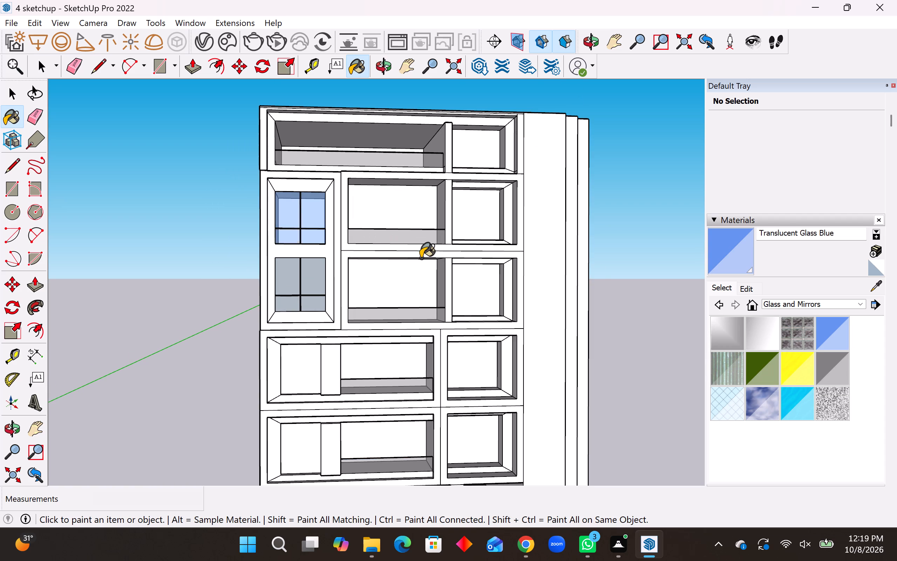
Paint the four panes of the glazed door's lower window with Translucent Glass Blue.
middle_drag(420, 257, 414, 303)
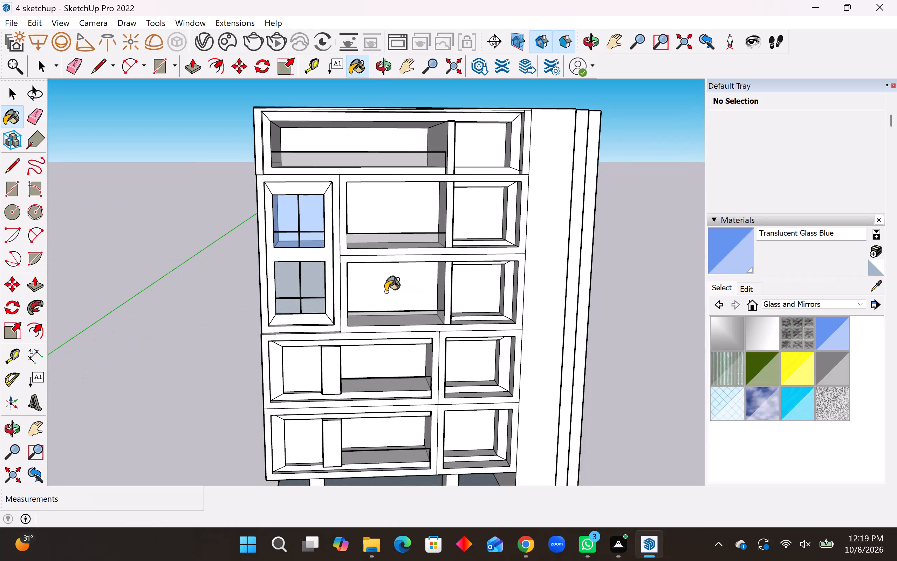
click(287, 290)
click(309, 279)
click(306, 306)
click(294, 307)
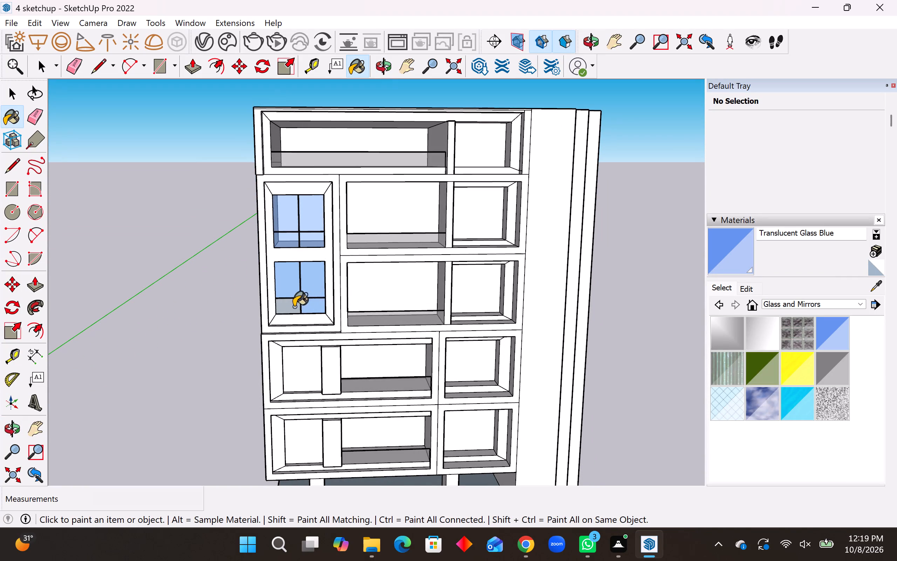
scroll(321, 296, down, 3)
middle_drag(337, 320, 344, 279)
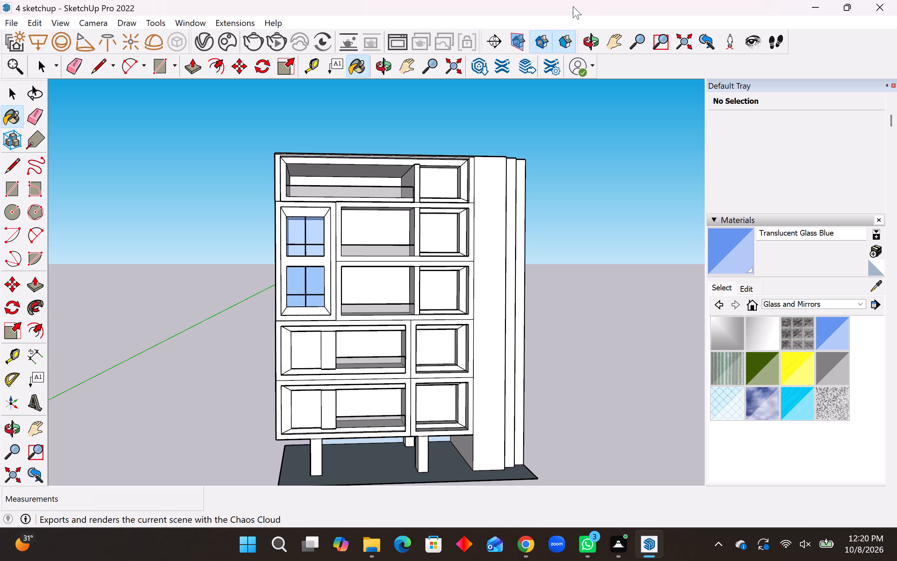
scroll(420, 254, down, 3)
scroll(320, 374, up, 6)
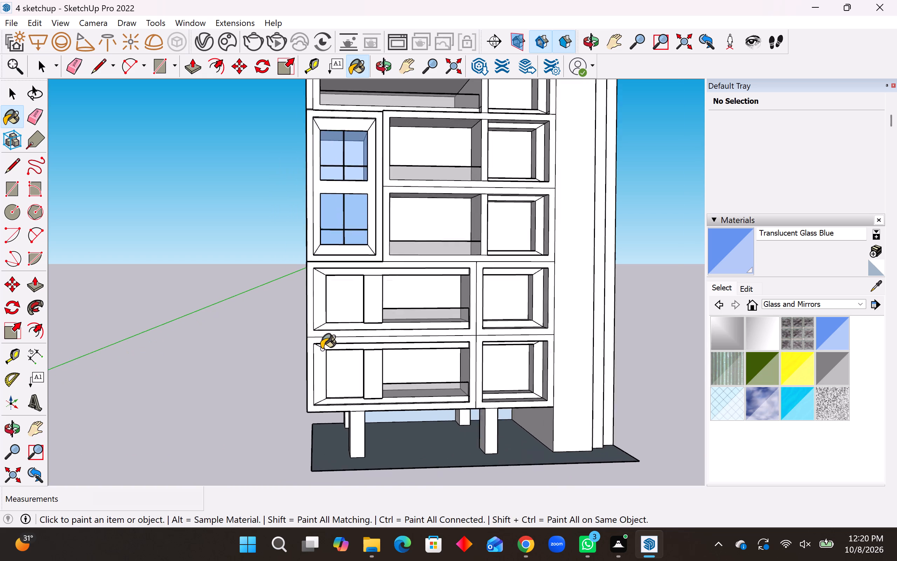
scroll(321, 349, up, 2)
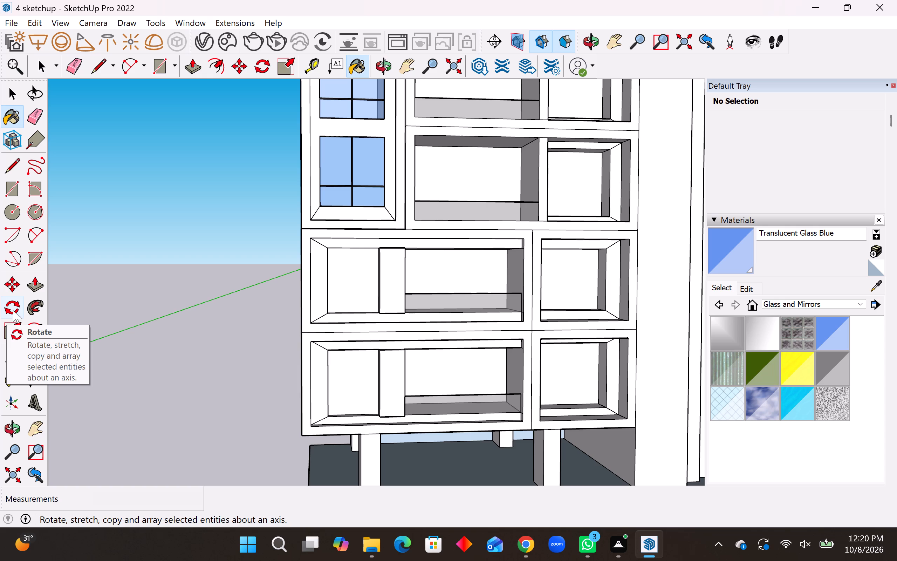
Draw a horizontal line about 40' 5 5/8" long across the left panel of the compartment below the glazed door, level with the gray glass's top edge.
click(12, 169)
middle_drag(356, 330, 392, 343)
scroll(381, 304, up, 7)
middle_drag(379, 303, 317, 321)
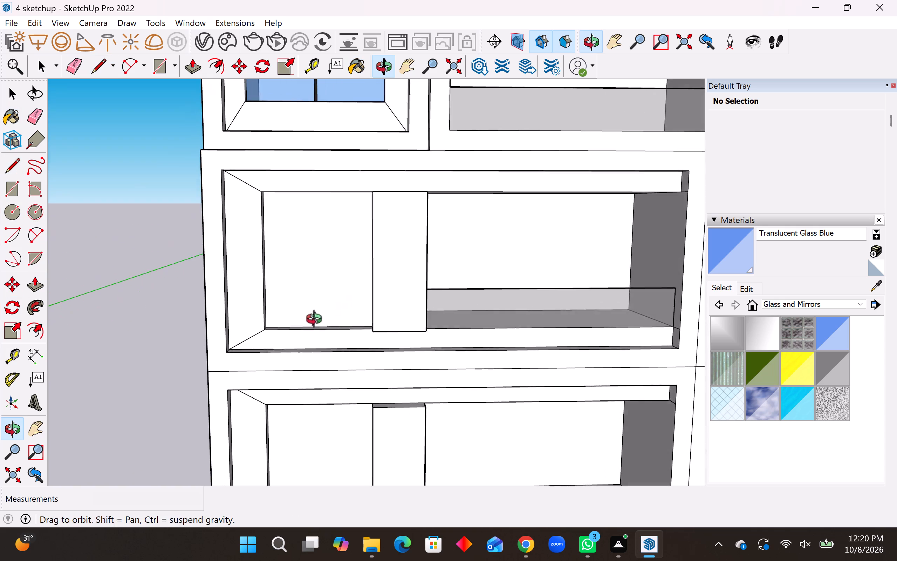
middle_drag(317, 321, 316, 321)
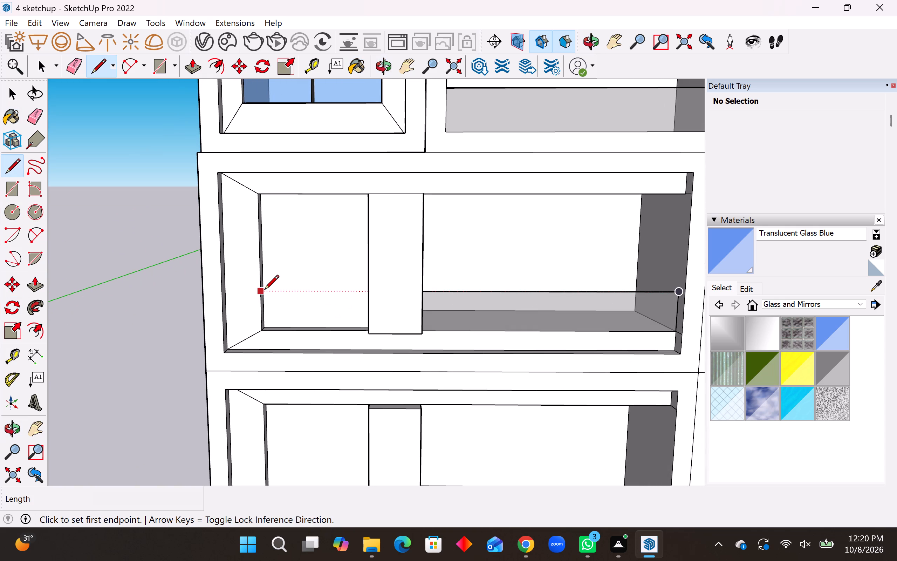
scroll(264, 291, up, 3)
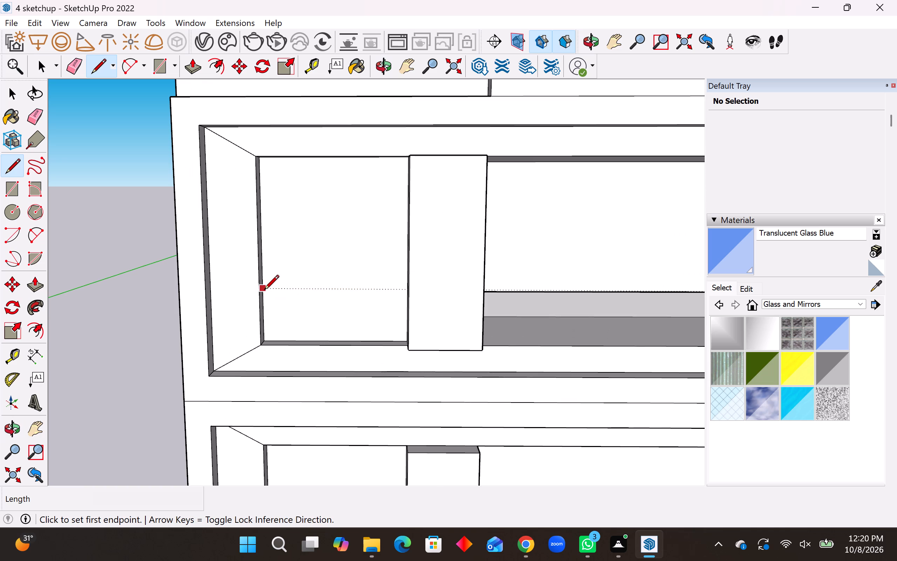
click(264, 291)
middle_drag(399, 285, 452, 286)
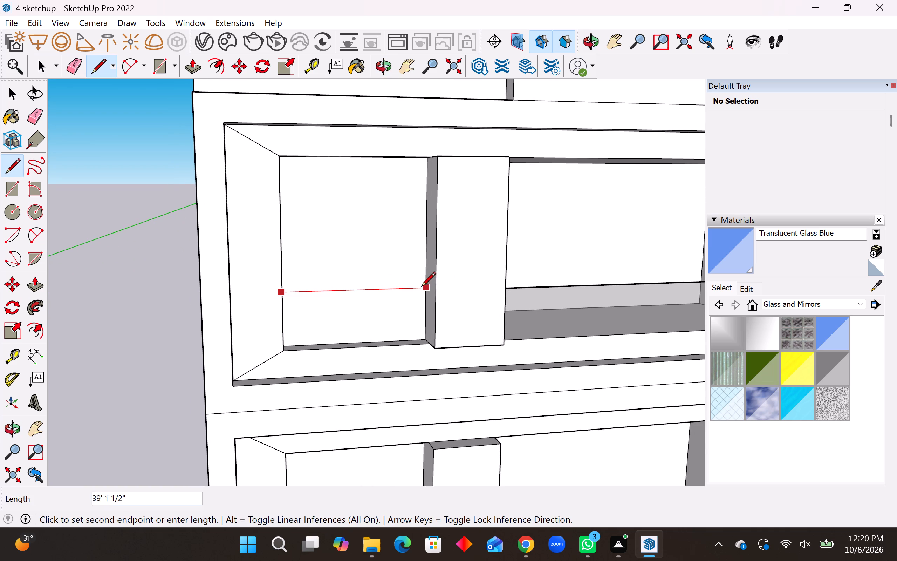
click(426, 288)
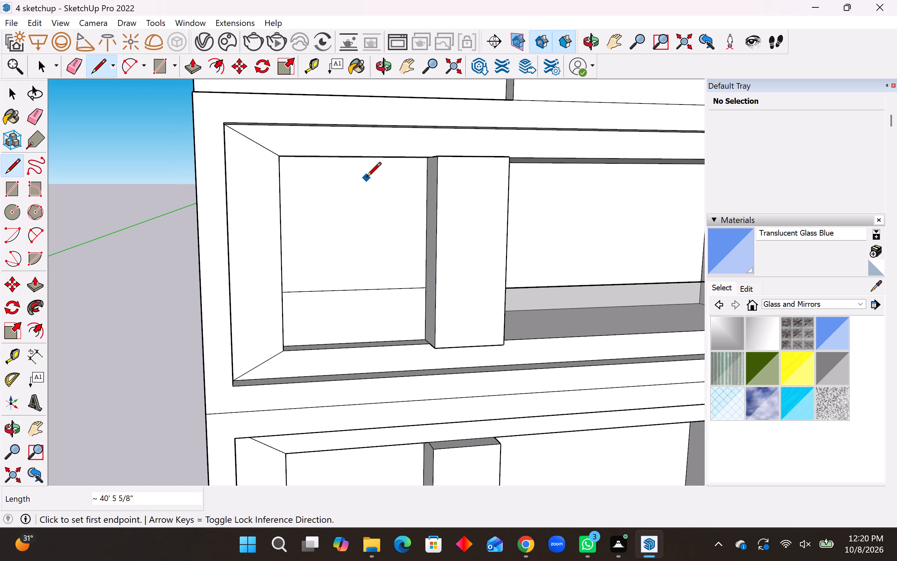
Place a horizontal guide 1' above the new line on that left panel.
middle_drag(360, 167, 343, 125)
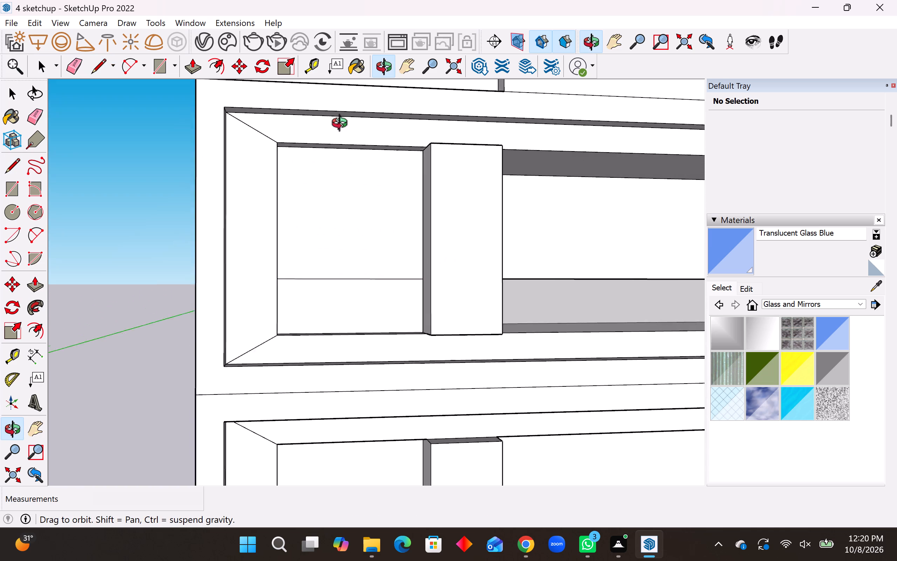
middle_drag(343, 125, 341, 125)
click(14, 357)
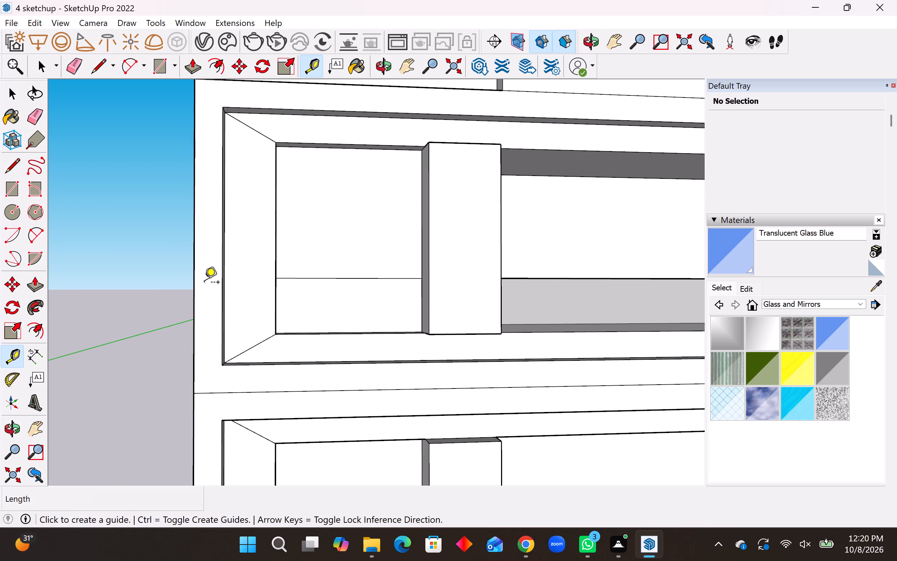
click(349, 282)
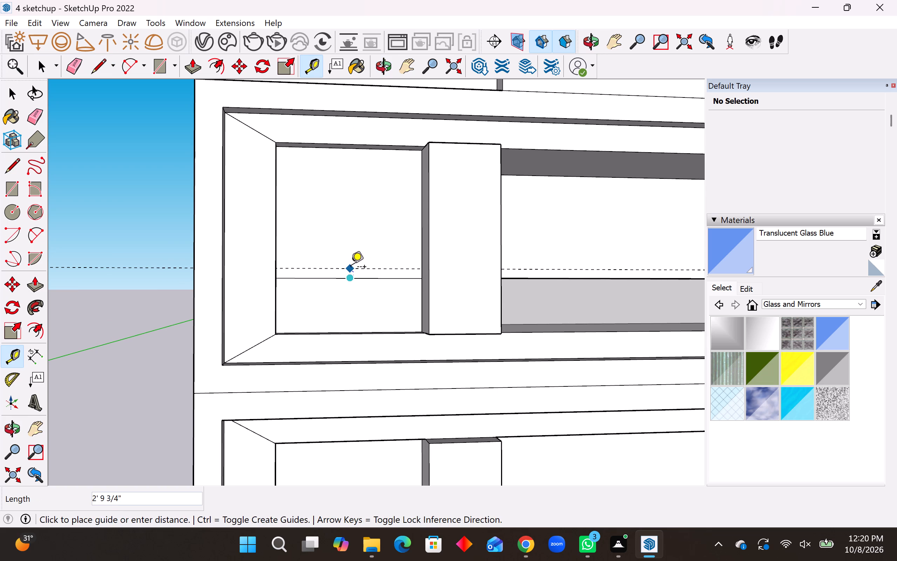
text(1')
key(Return)
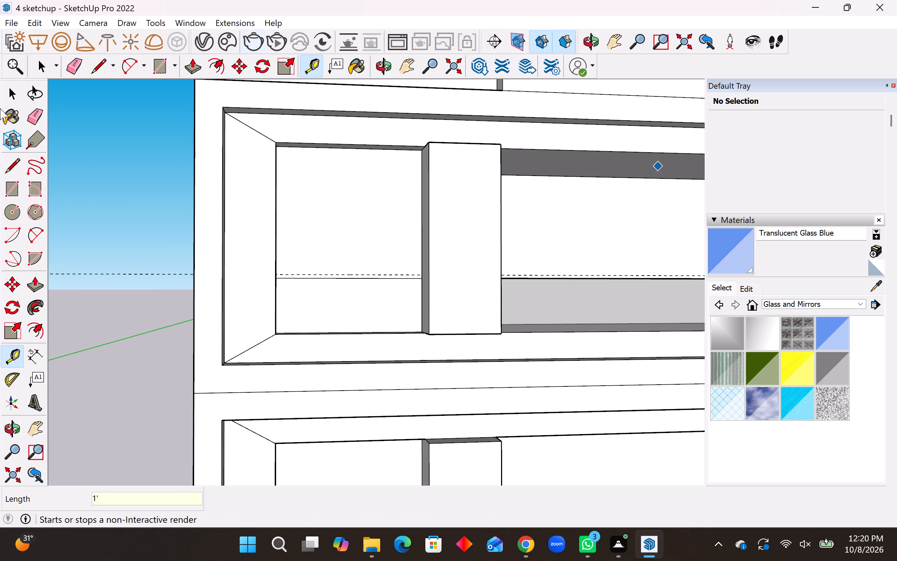
Draw a second horizontal line along the guide across the left panel, from its left edge to the wide post.
click(12, 170)
scroll(353, 292, up, 3)
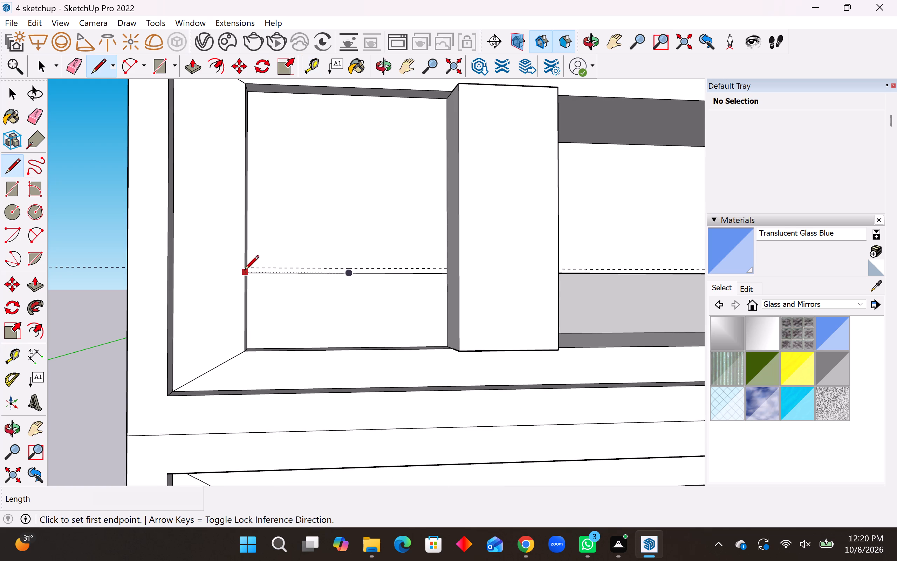
scroll(259, 271, up, 5)
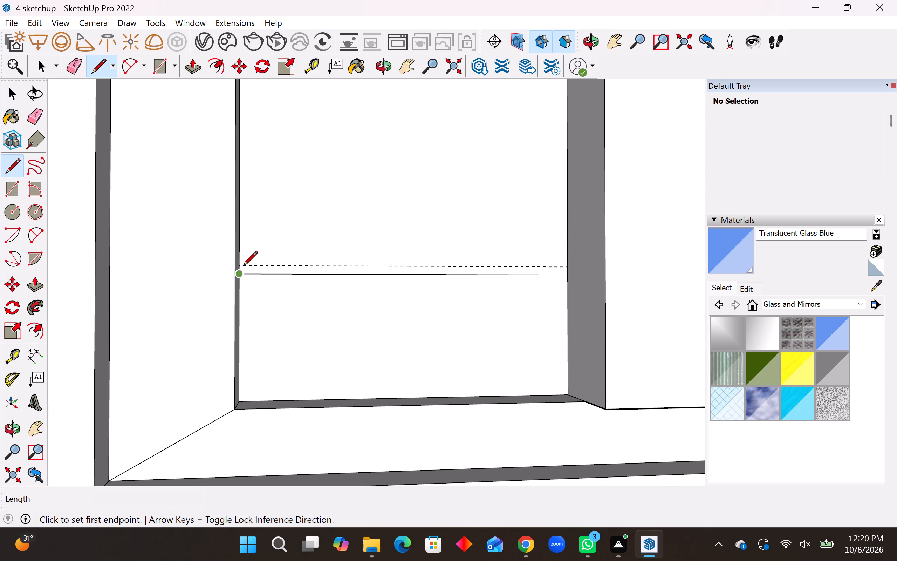
scroll(245, 263, up, 2)
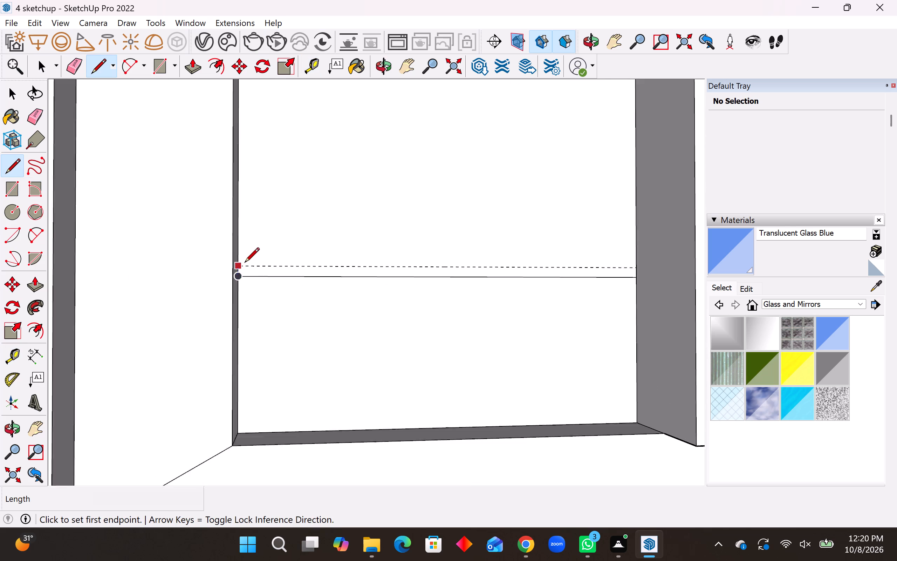
scroll(245, 263, up, 2)
click(235, 269)
scroll(222, 310, down, 8)
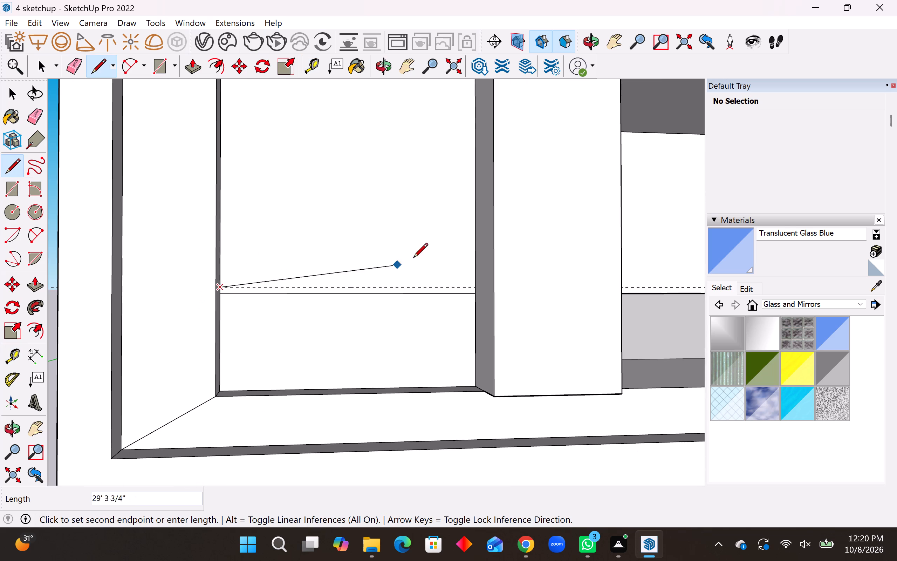
click(474, 284)
Draw a vertical line about 51' long down the middle of the same panel, from its top edge to its bottom edge.
scroll(297, 387, down, 7)
middle_drag(349, 223, 315, 178)
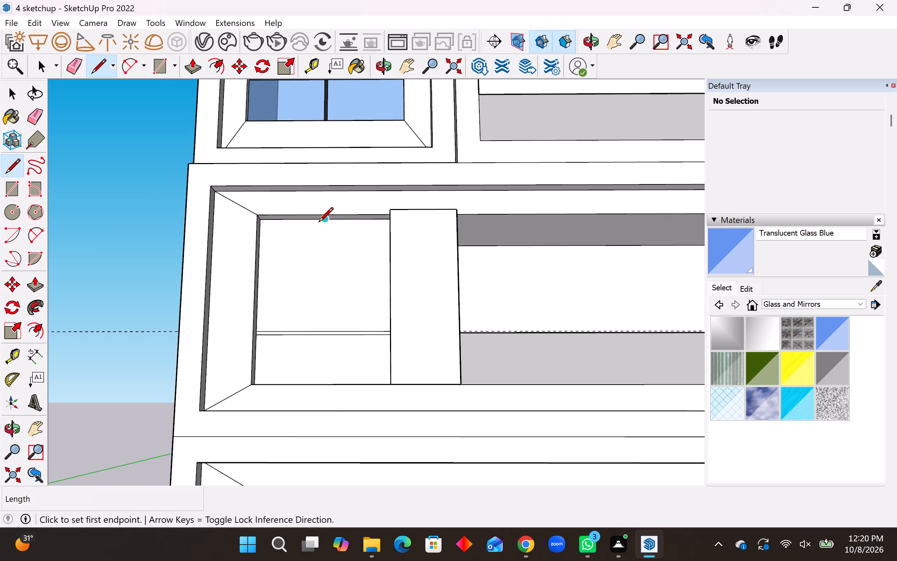
scroll(319, 223, up, 9)
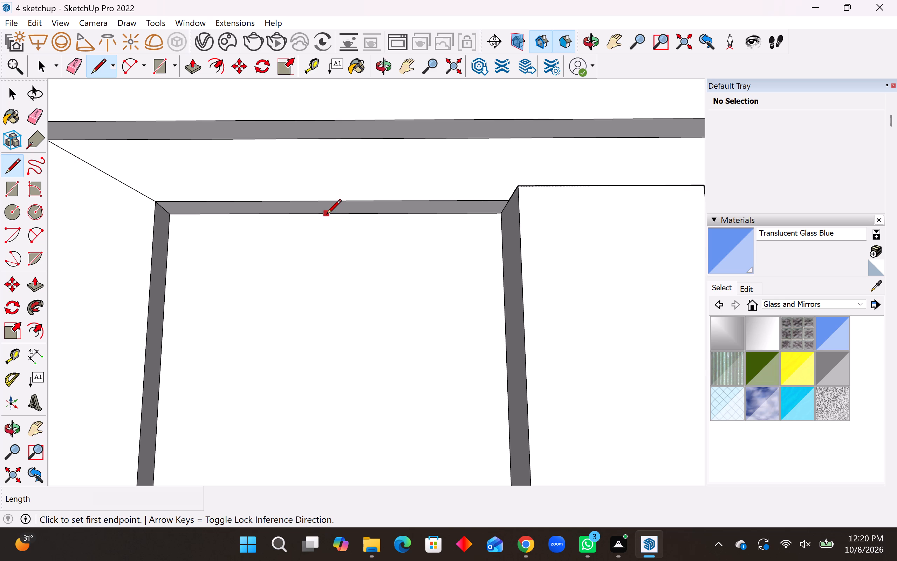
click(326, 215)
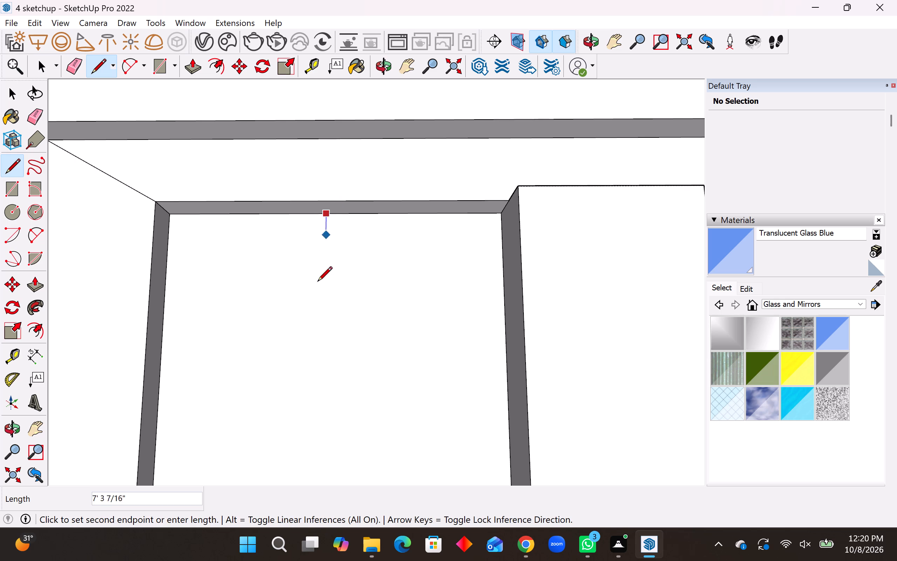
scroll(319, 249, down, 9)
middle_drag(323, 408, 323, 426)
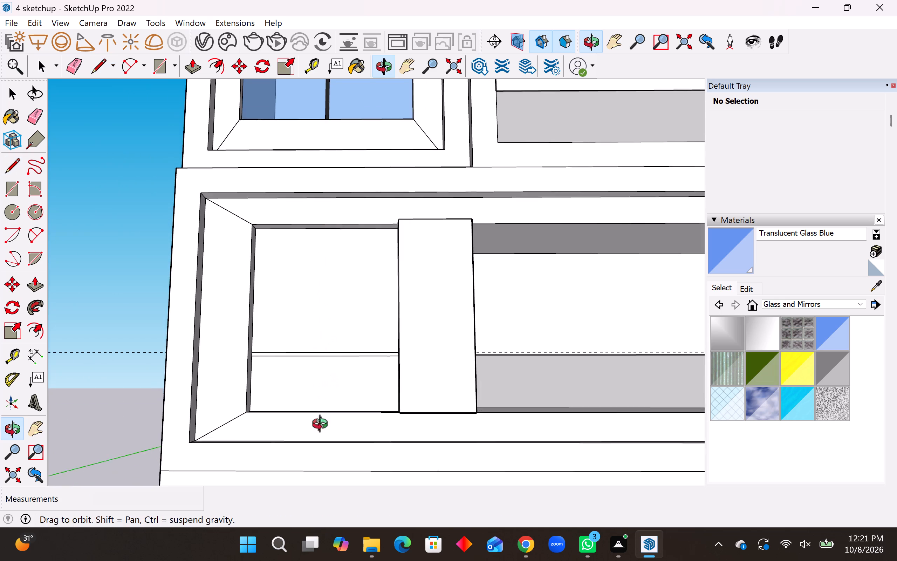
middle_drag(323, 426, 323, 455)
scroll(325, 414, up, 6)
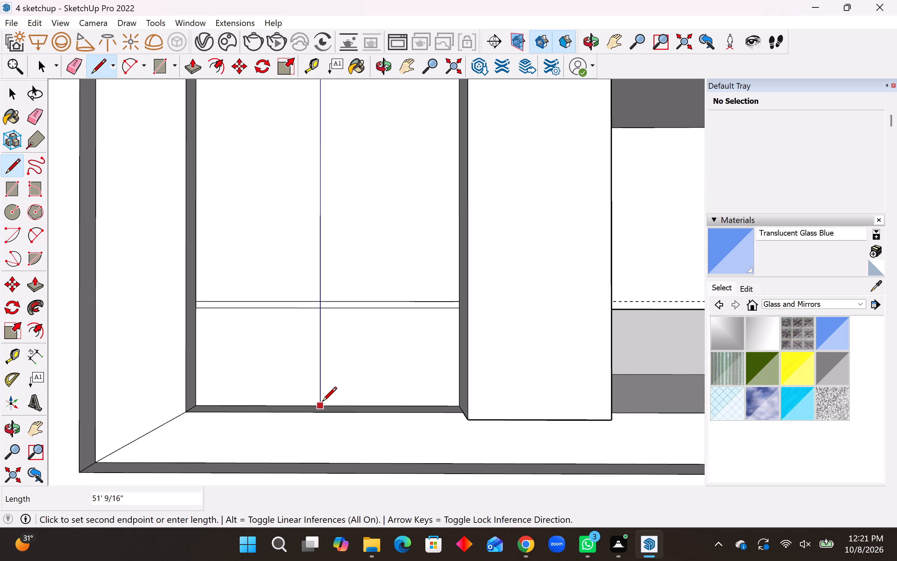
click(322, 403)
Draw a second full-height vertical line just right of the first, forming a narrow glazing bar on the panel.
scroll(334, 445, down, 4)
scroll(336, 193, up, 6)
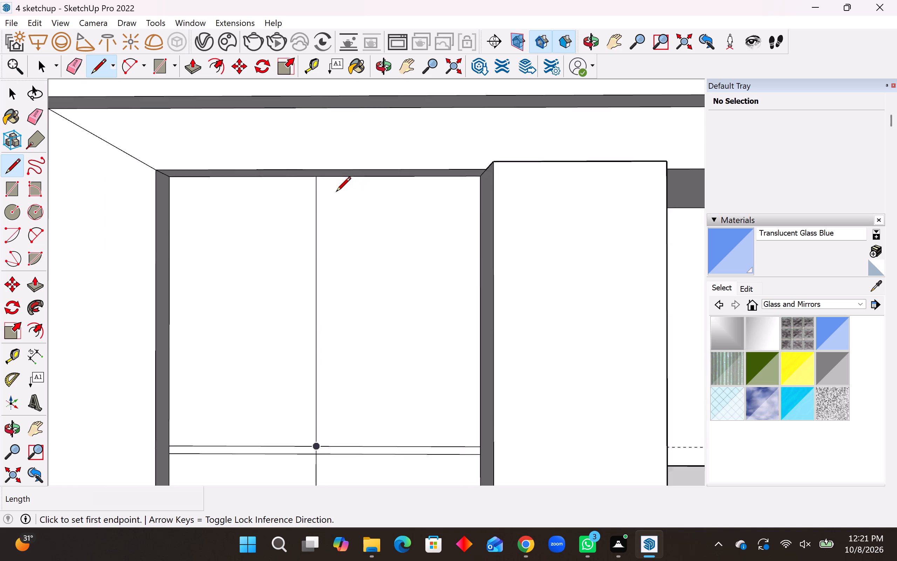
scroll(336, 192, up, 1)
middle_drag(335, 183, 336, 158)
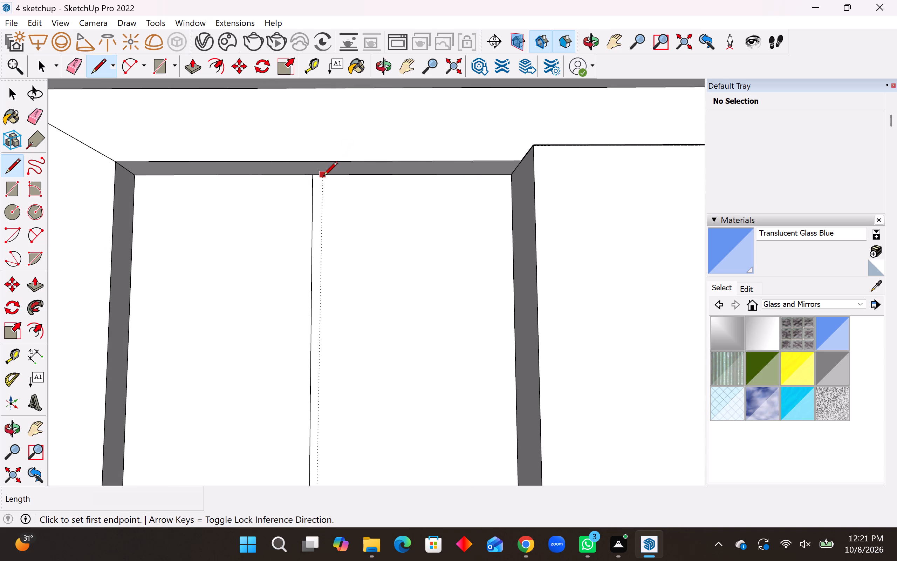
click(323, 177)
scroll(320, 172, down, 7)
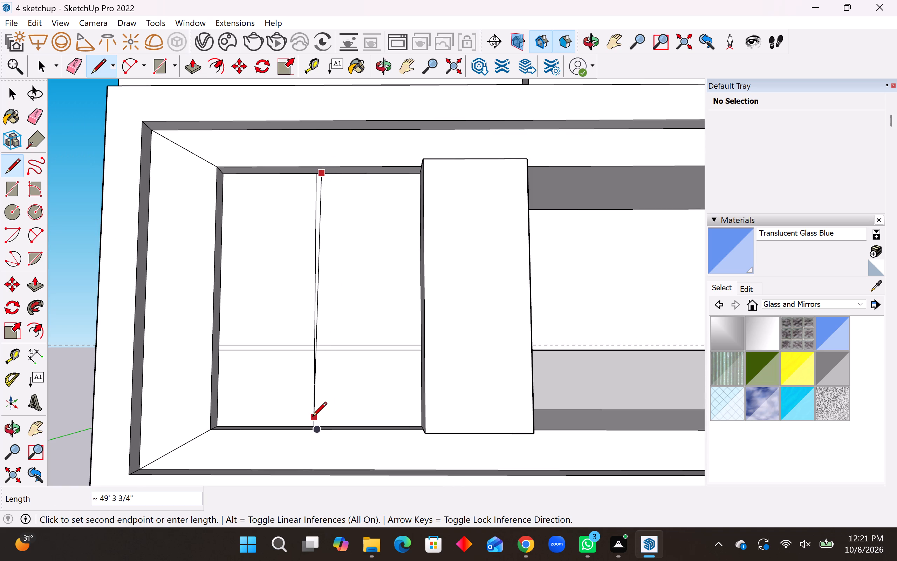
scroll(329, 411, up, 7)
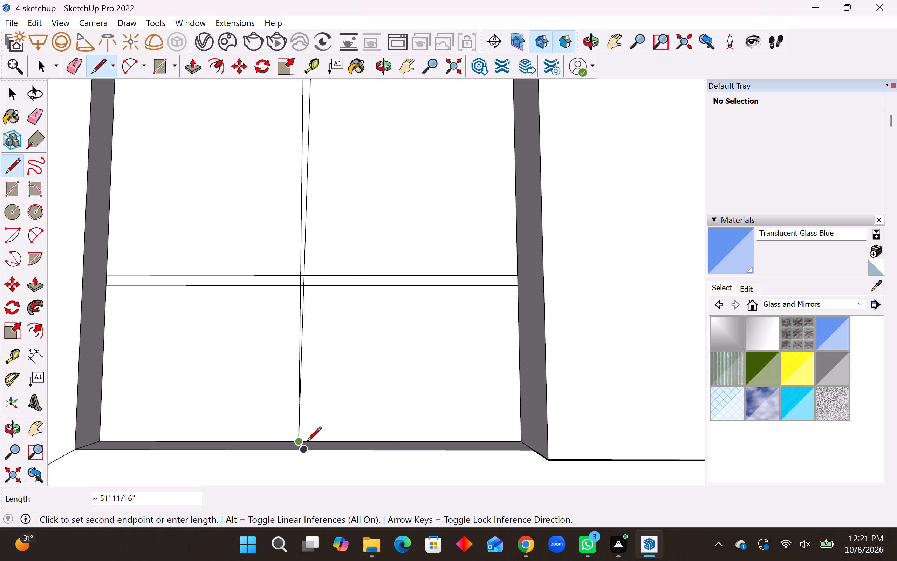
click(309, 442)
Draw a vertical line about 52' 5" long down the middle of the lowest compartment's left panel.
scroll(272, 404, down, 8)
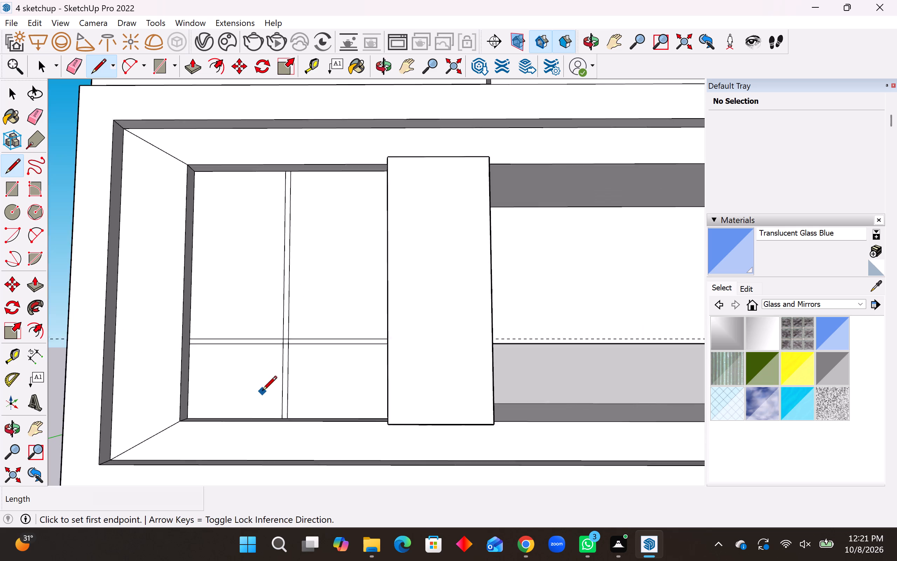
scroll(262, 392, down, 1)
scroll(323, 320, down, 10)
scroll(347, 191, down, 4)
scroll(325, 335, up, 4)
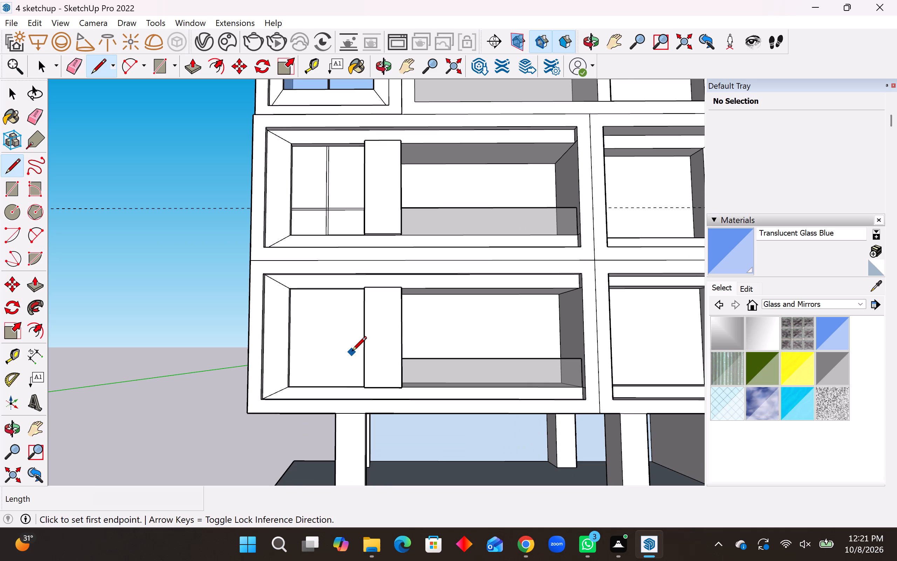
middle_drag(322, 318, 346, 273)
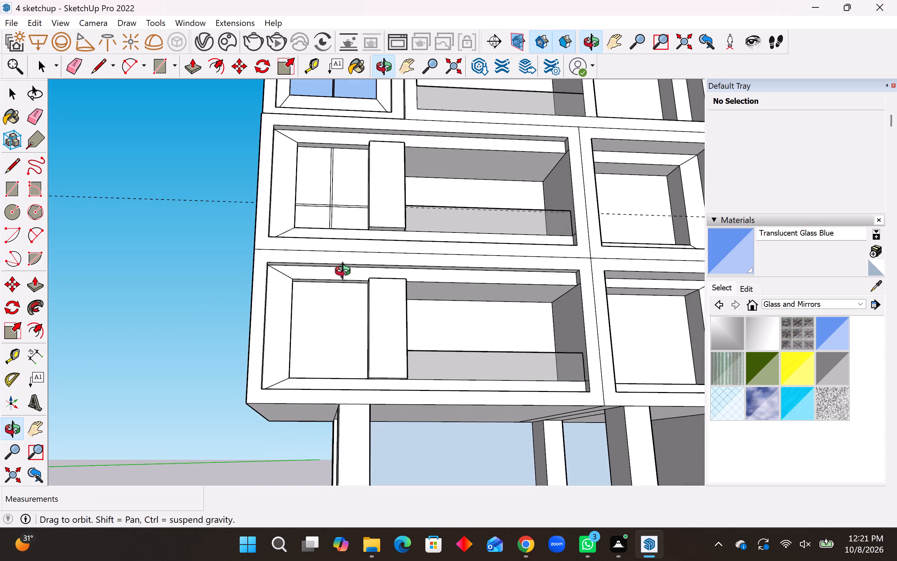
middle_drag(346, 273, 340, 272)
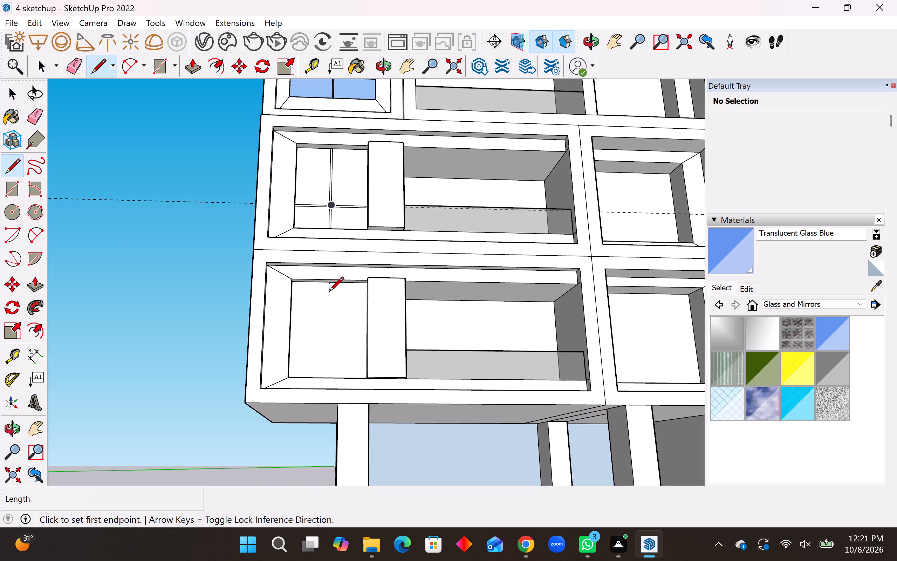
scroll(330, 287, up, 5)
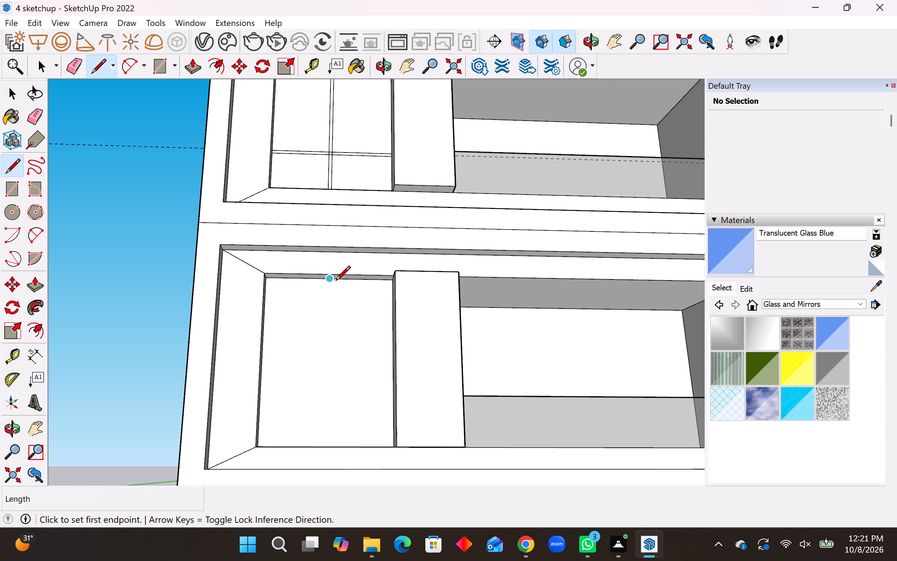
scroll(334, 282, up, 8)
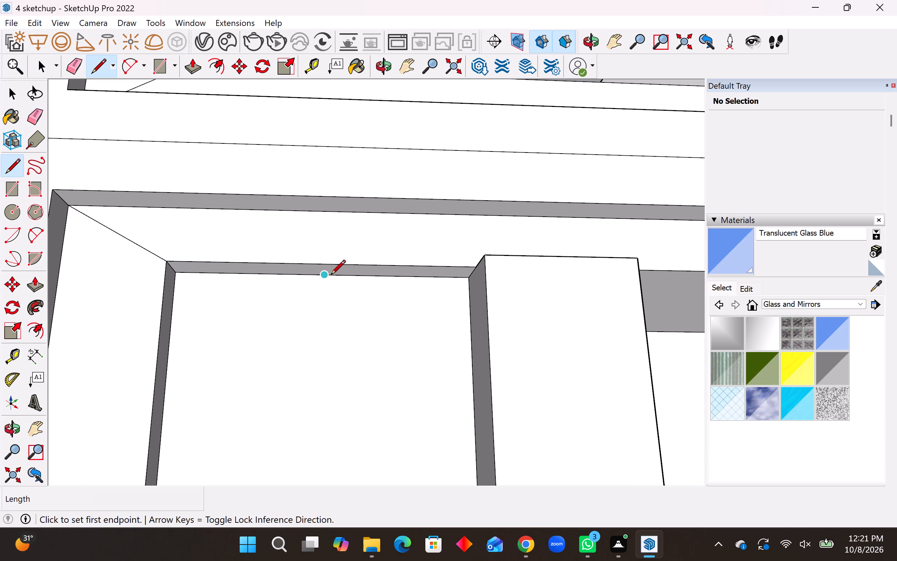
scroll(333, 279, up, 4)
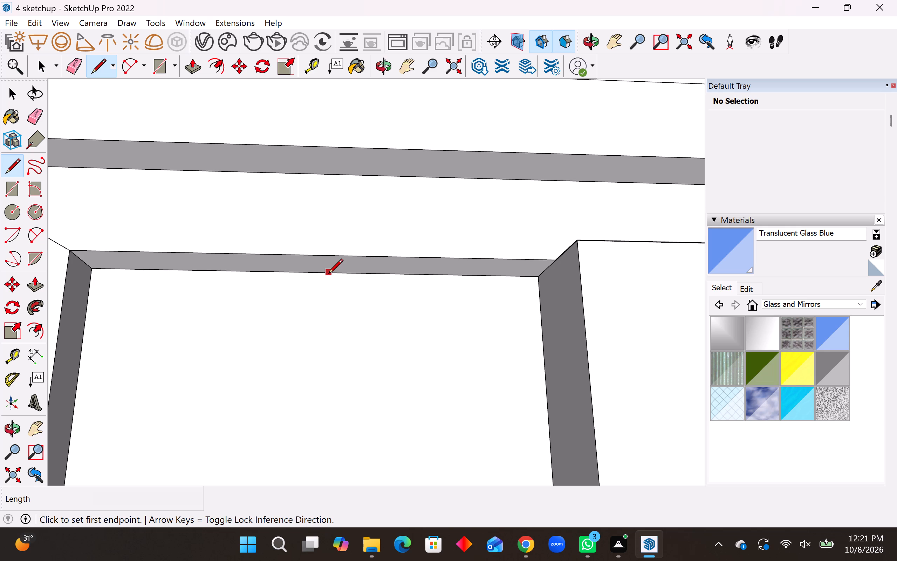
click(328, 275)
scroll(320, 302, down, 19)
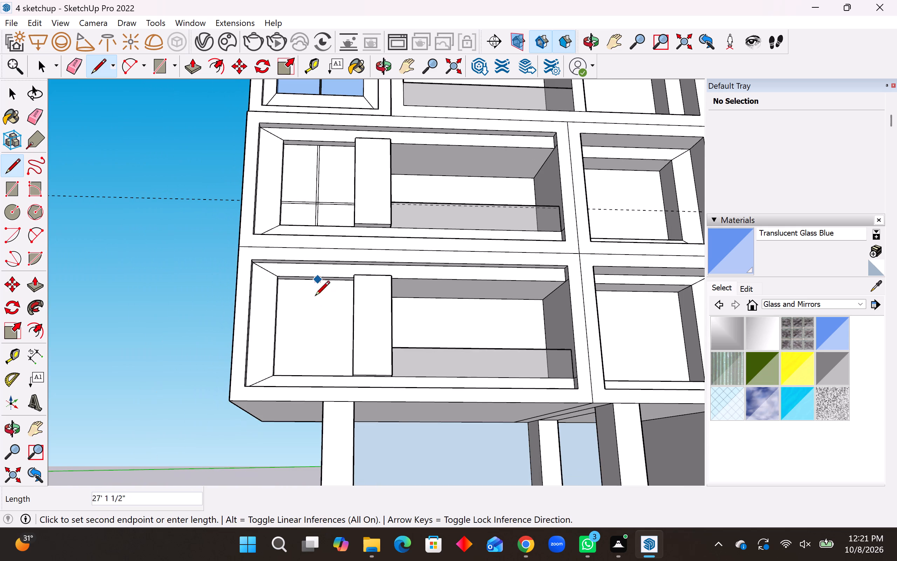
middle_drag(312, 370, 317, 394)
scroll(324, 378, up, 9)
middle_drag(323, 372, 323, 376)
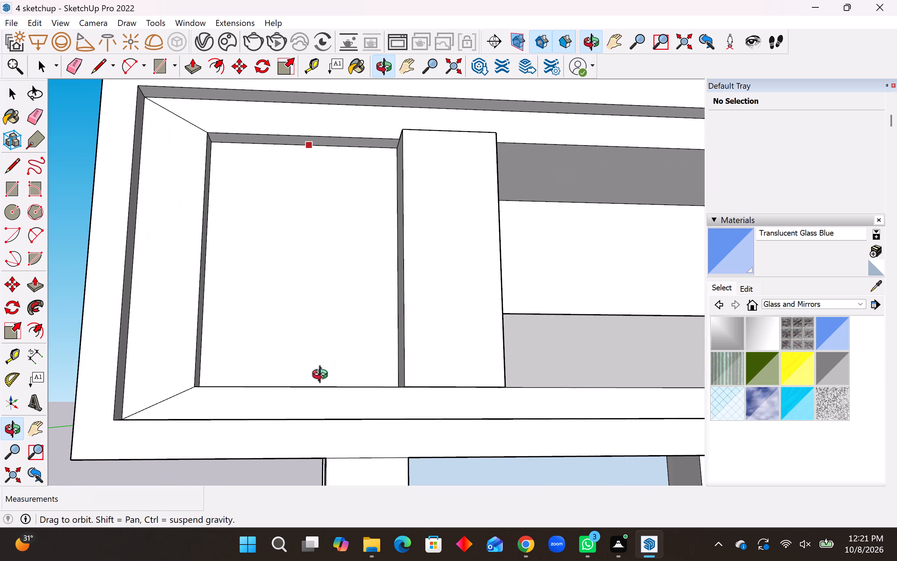
middle_drag(323, 376, 321, 423)
scroll(321, 396, up, 6)
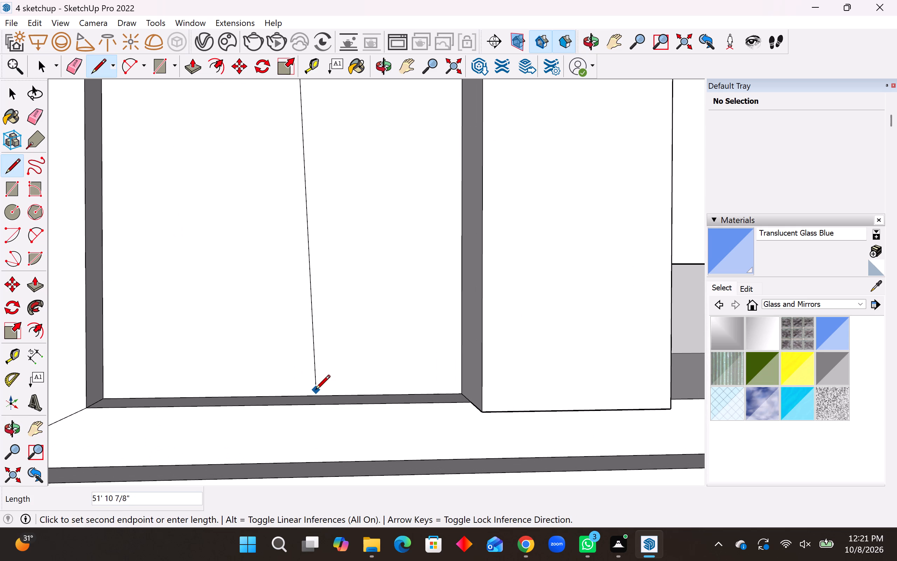
click(297, 393)
Draw a second full-height vertical line about 52' 5" long just left of the first on the lowest compartment's left panel.
scroll(322, 442, down, 13)
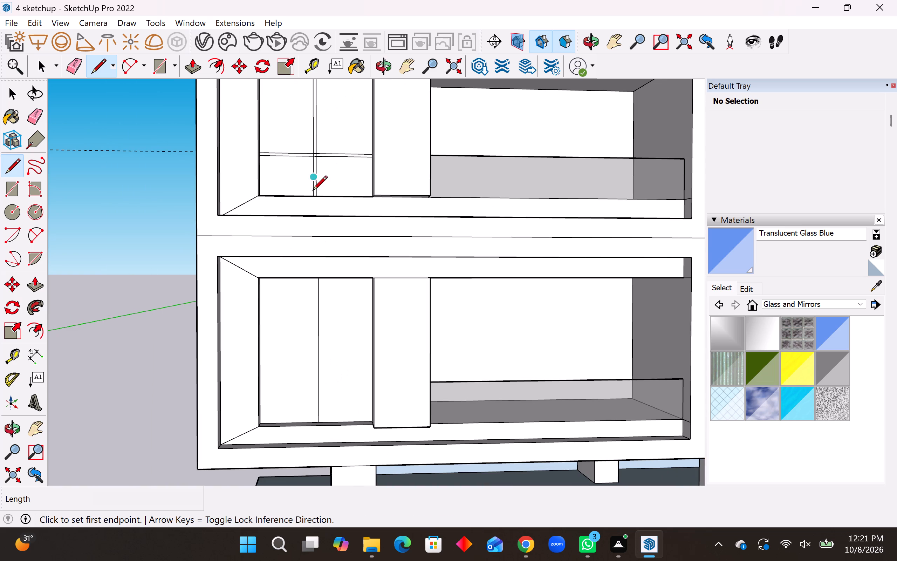
middle_drag(309, 299, 323, 168)
scroll(307, 298, up, 1)
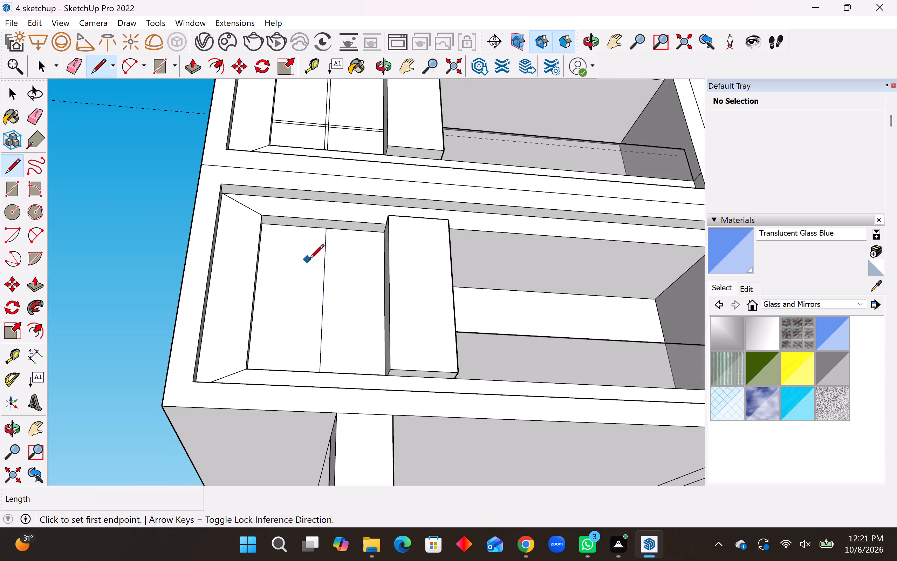
scroll(322, 238, up, 11)
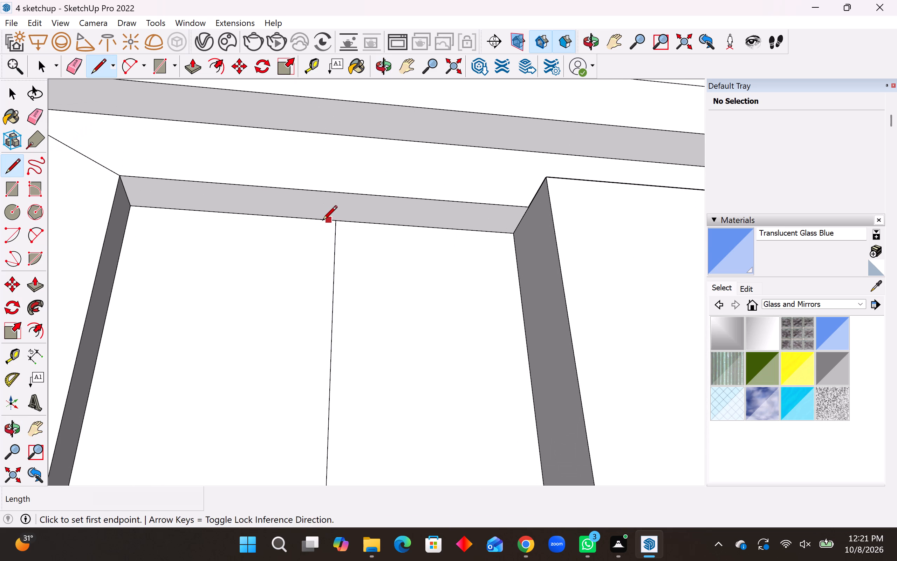
click(326, 222)
scroll(325, 205, down, 9)
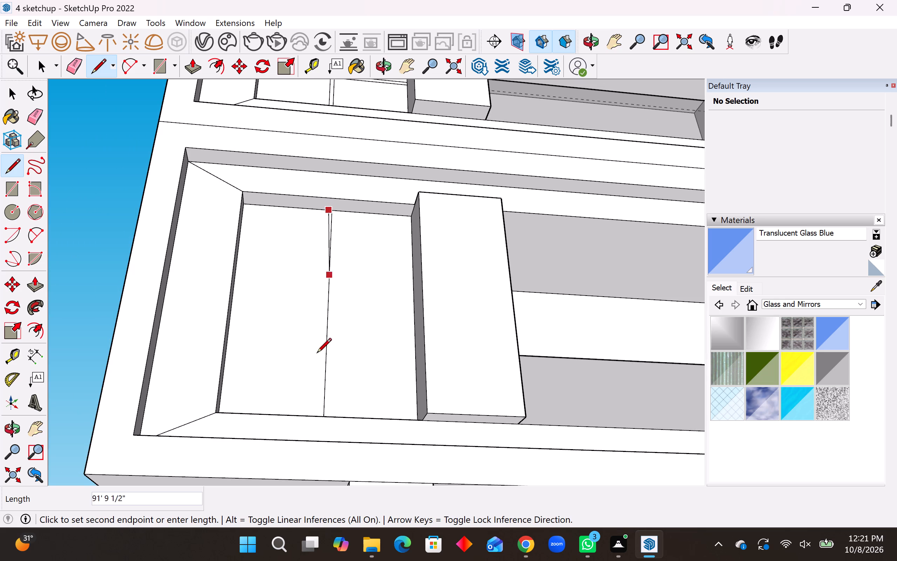
middle_drag(316, 378, 322, 415)
scroll(328, 413, down, 1)
scroll(327, 416, up, 4)
middle_drag(308, 430, 304, 488)
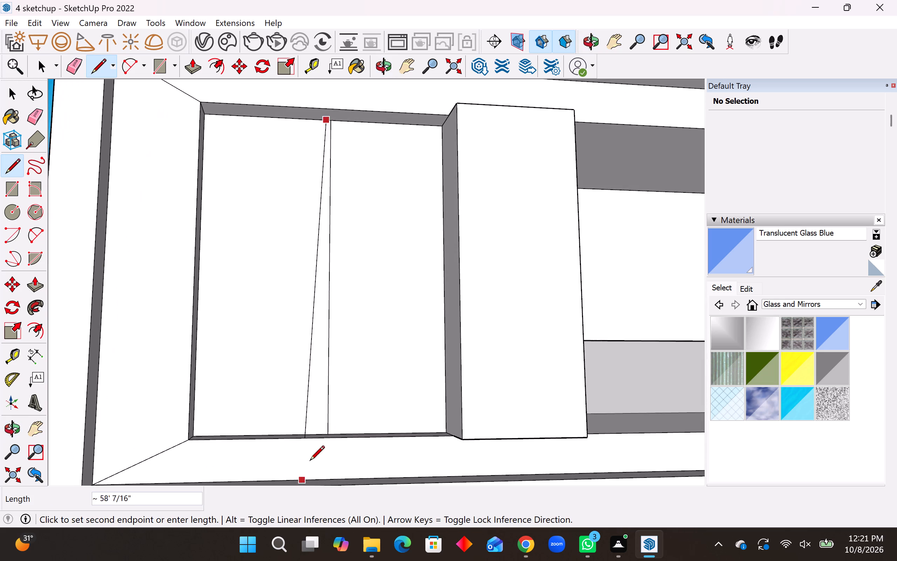
scroll(316, 446, up, 7)
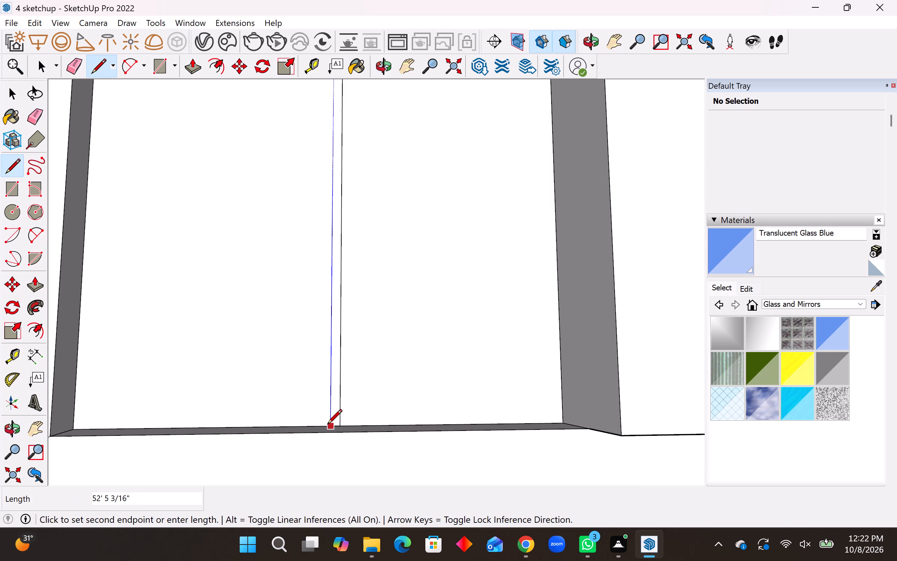
click(327, 425)
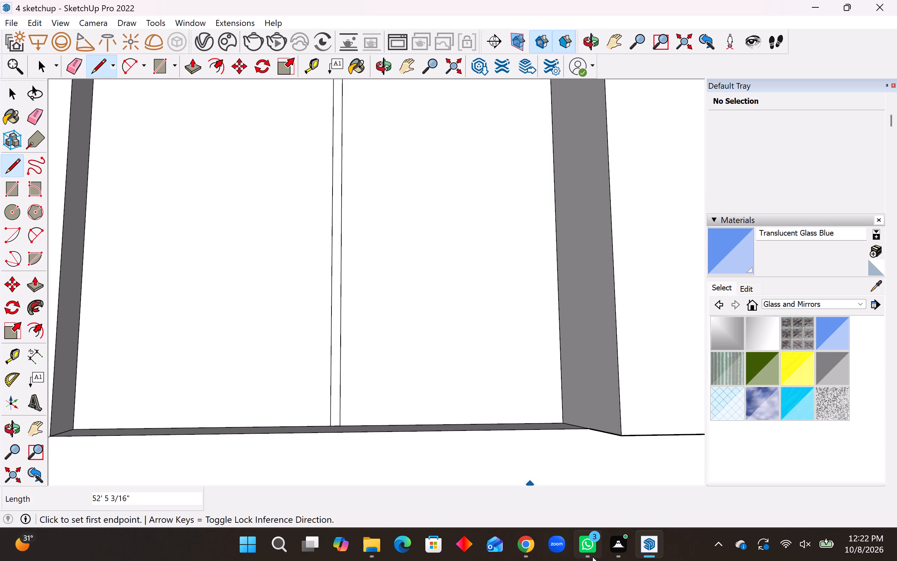
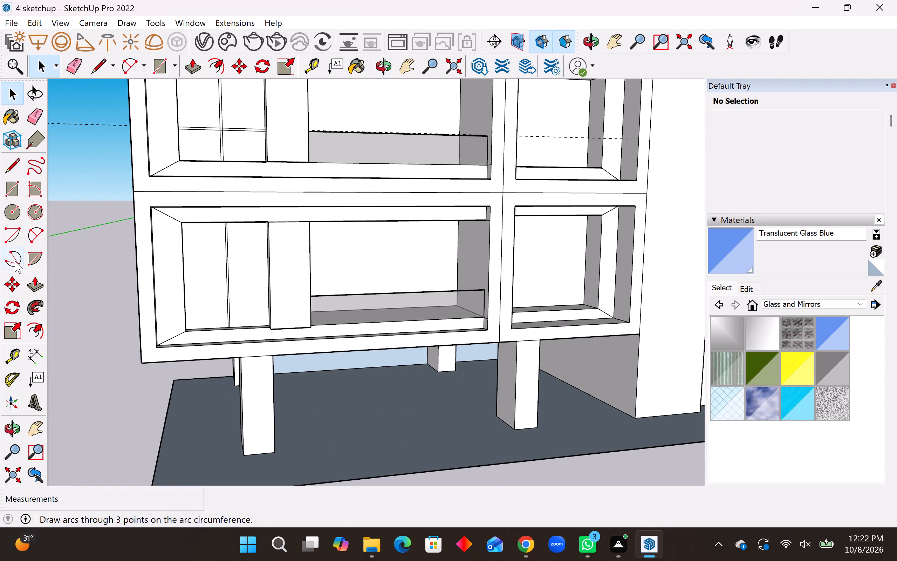
Draw a horizontal line about 40' 5 5/8" long across the lower part of the lowest compartment's left panel, crossing the vertical bar.
click(10, 173)
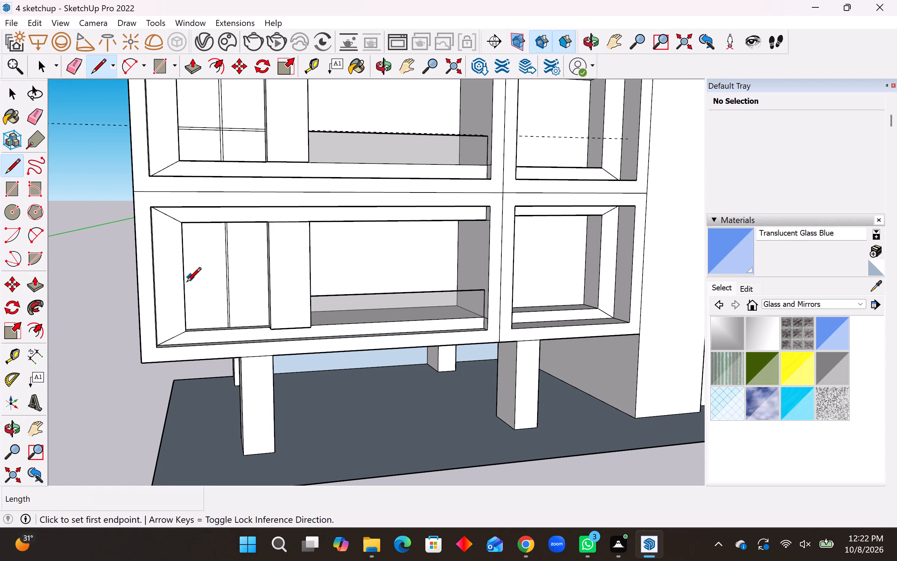
scroll(192, 310, up, 8)
middle_drag(190, 294, 173, 299)
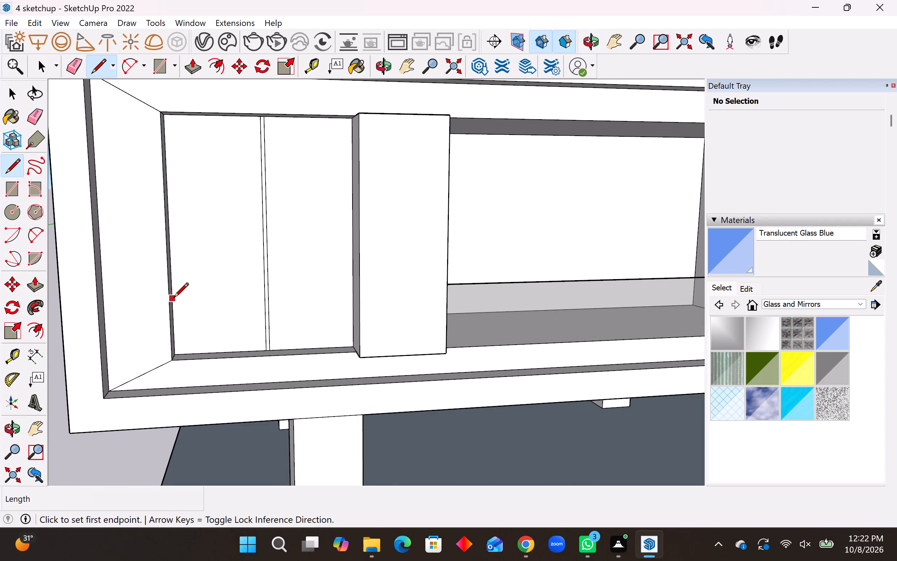
click(174, 298)
middle_drag(338, 293, 372, 292)
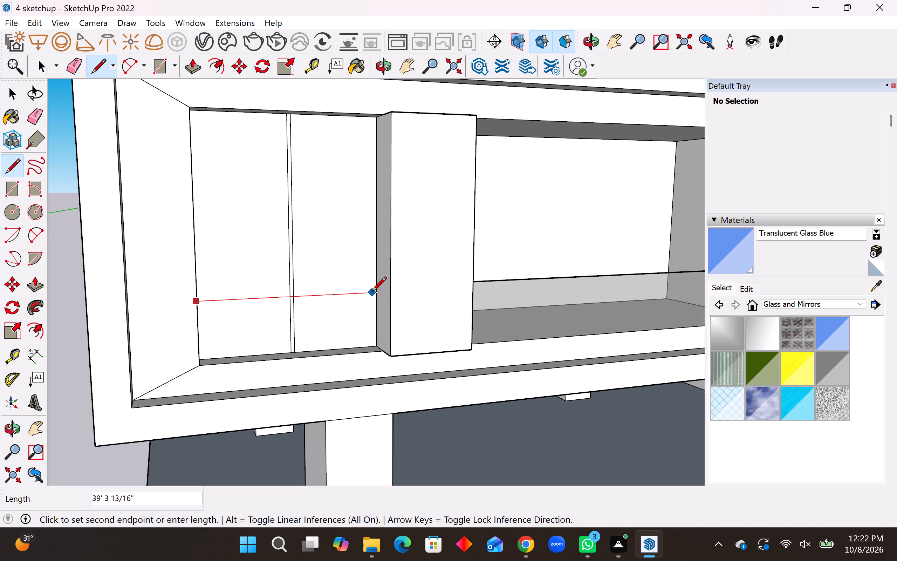
click(373, 293)
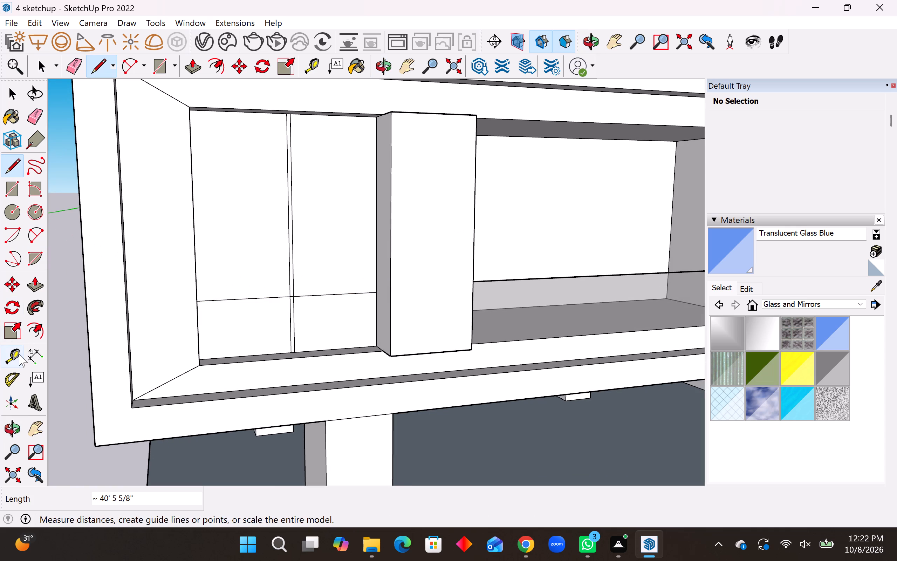
Place a guide line 1' above the new horizontal line on the lowest compartment's left panel.
click(19, 354)
click(249, 299)
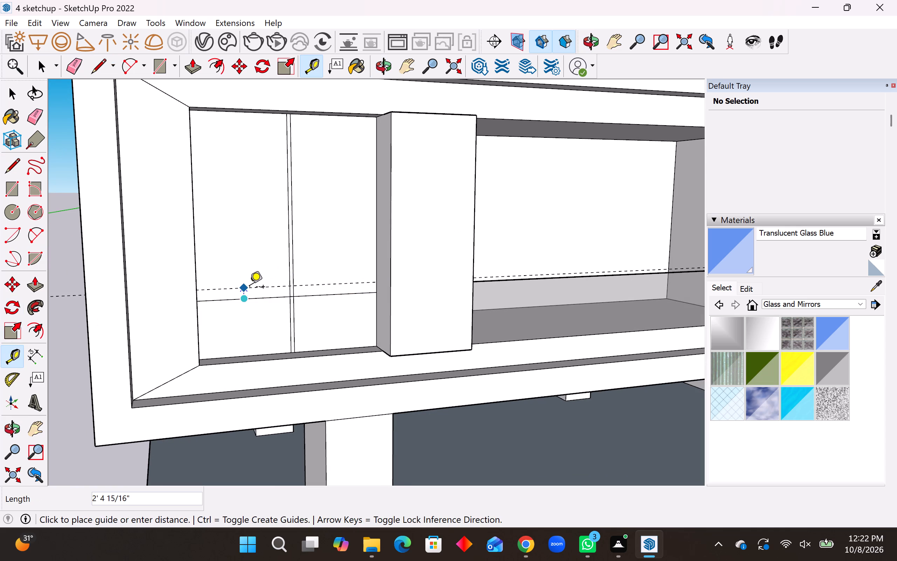
text(1')
key(Return)
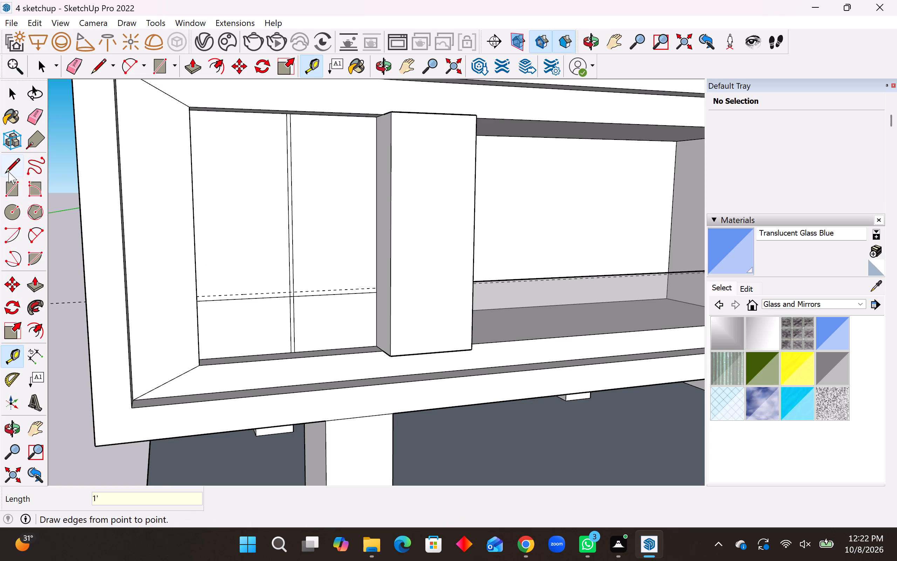
Draw a second horizontal line about 40' 5 5/8" long along the guide, completing the narrow horizontal bar across the panel.
click(8, 171)
scroll(213, 316, up, 7)
middle_drag(199, 305, 173, 309)
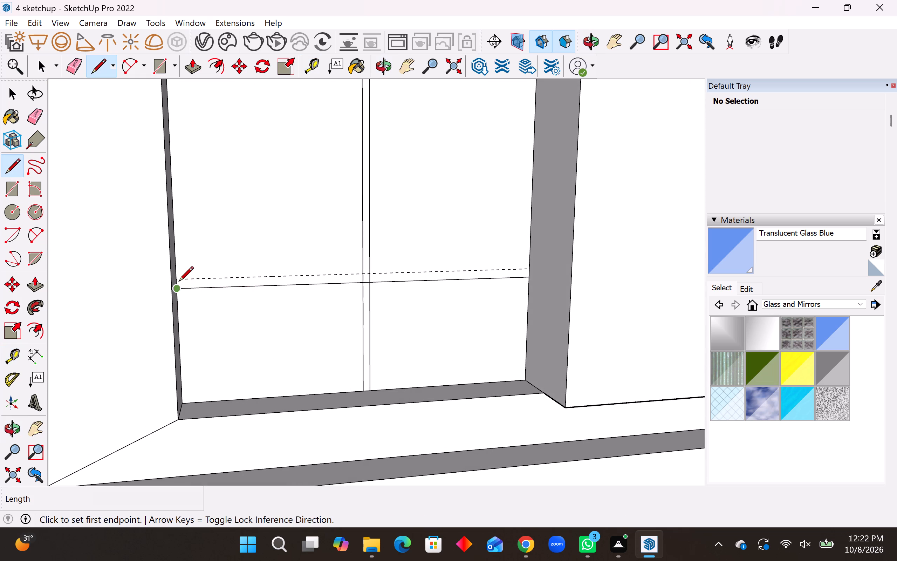
click(176, 279)
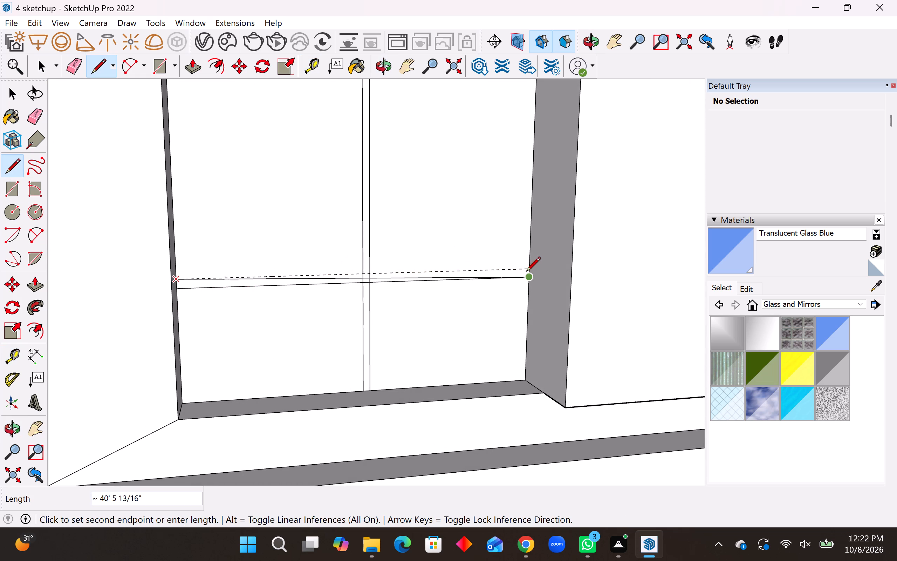
click(529, 268)
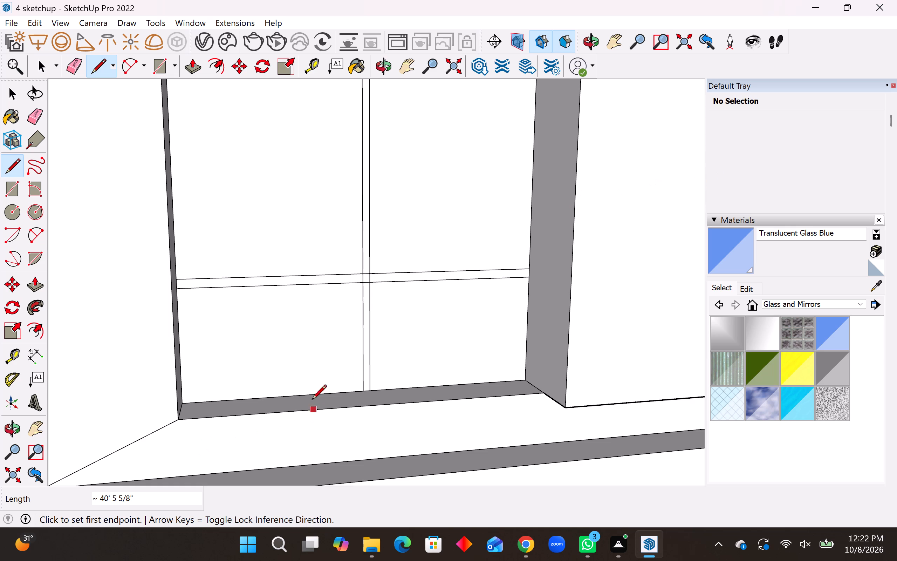
Examine the whole cabinet front from several angles, including the lower left panels and the right-hand compartments.
scroll(295, 372, down, 15)
middle_drag(383, 358, 372, 365)
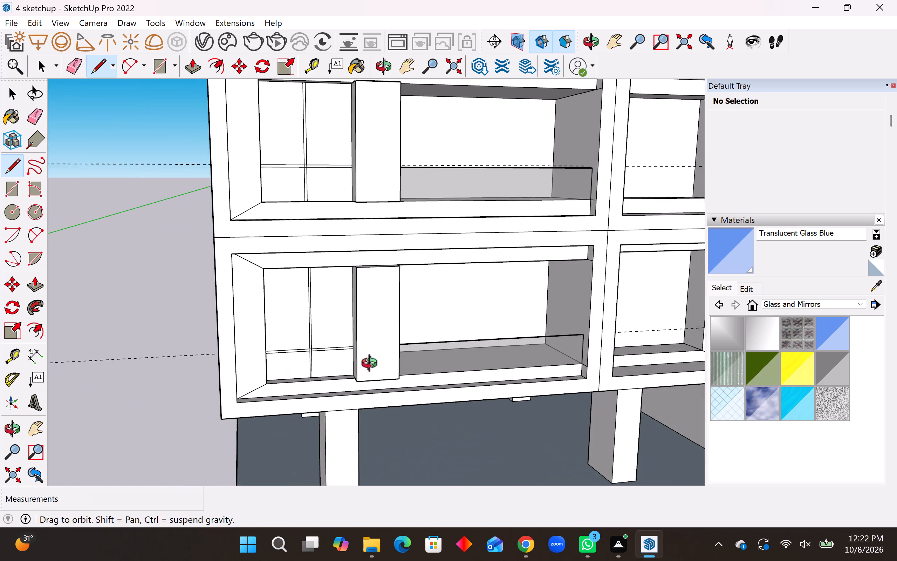
middle_drag(372, 365, 365, 376)
scroll(355, 375, down, 9)
middle_drag(349, 372, 306, 351)
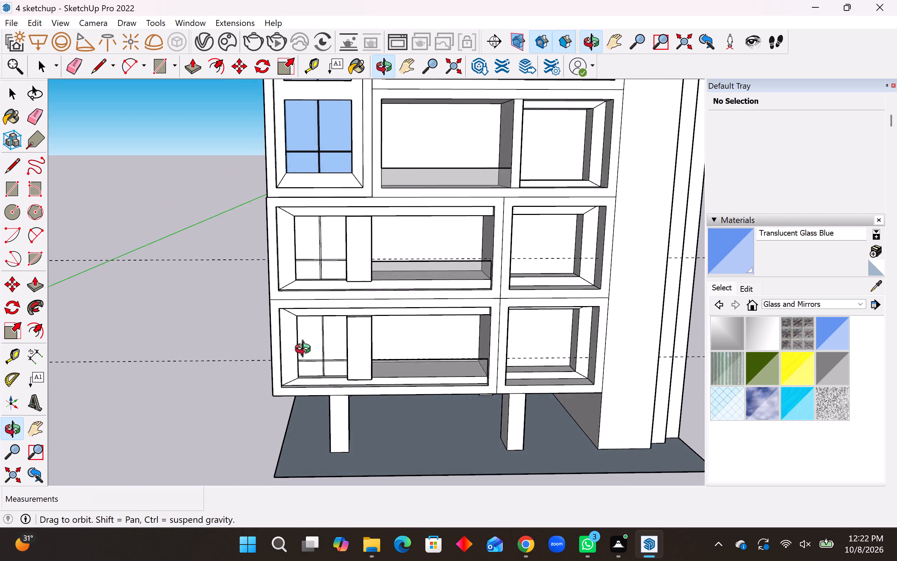
middle_drag(306, 351, 271, 301)
middle_click(271, 301)
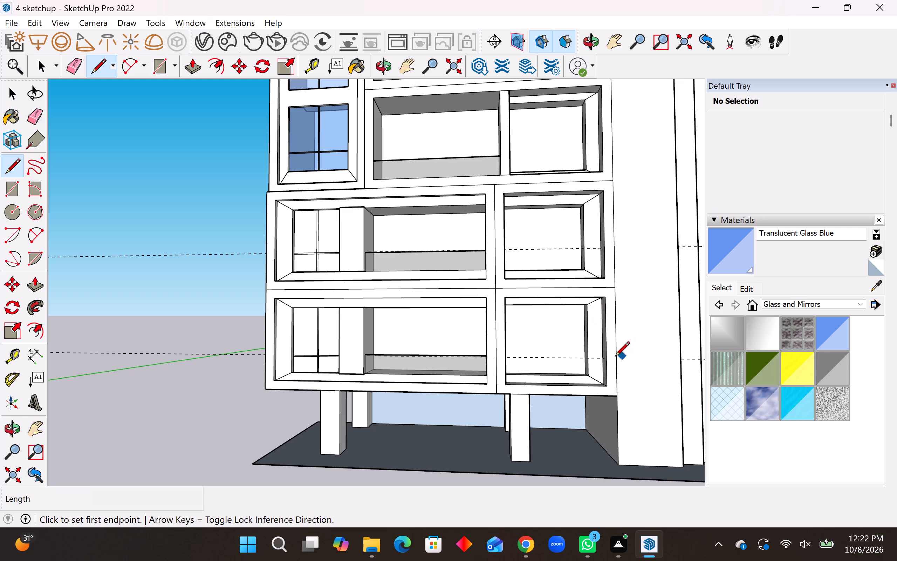
middle_drag(609, 351, 588, 351)
scroll(265, 365, down, 9)
scroll(388, 368, up, 4)
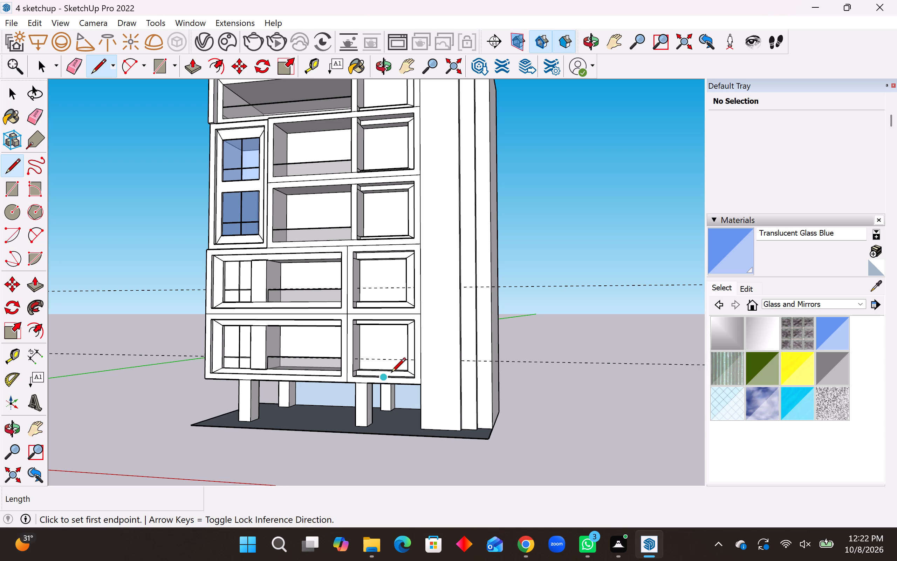
scroll(439, 384, down, 3)
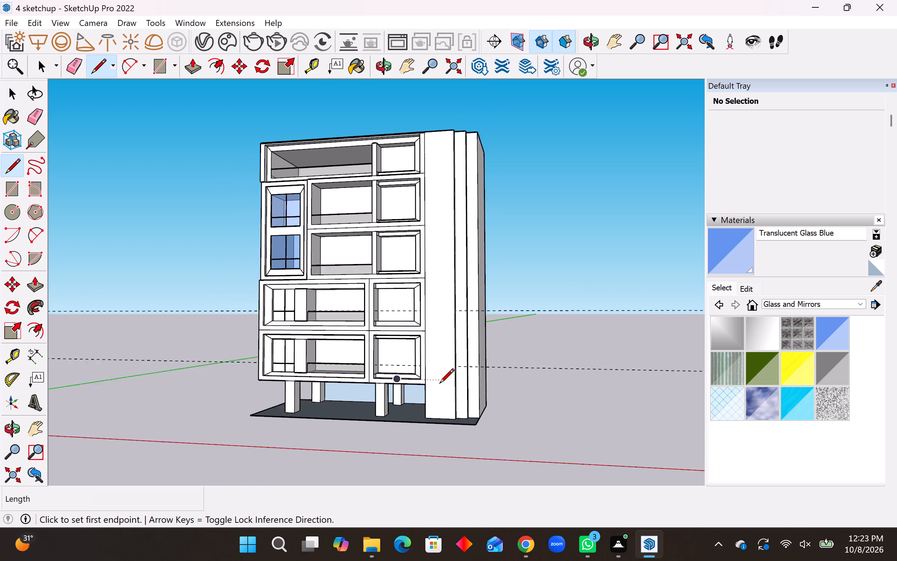
scroll(439, 384, down, 1)
middle_drag(418, 211, 489, 205)
scroll(446, 194, up, 4)
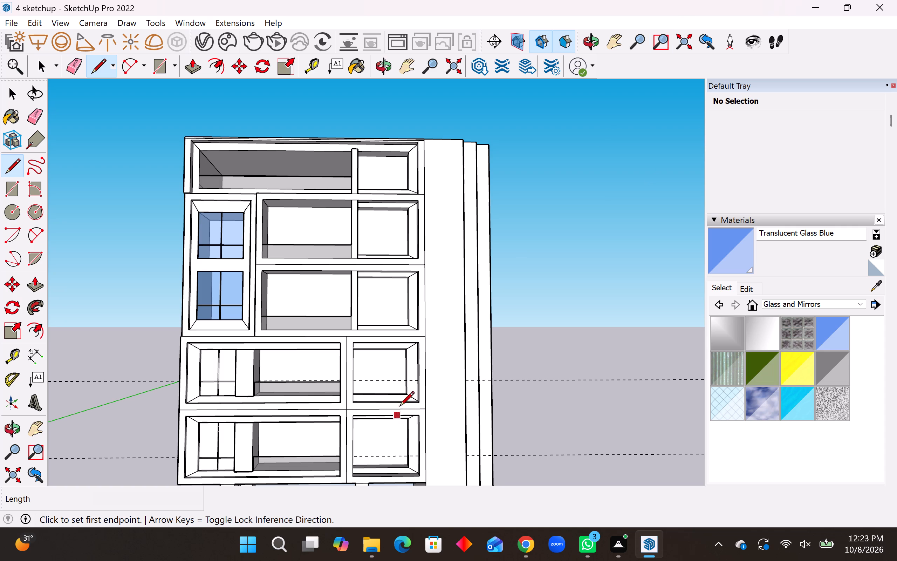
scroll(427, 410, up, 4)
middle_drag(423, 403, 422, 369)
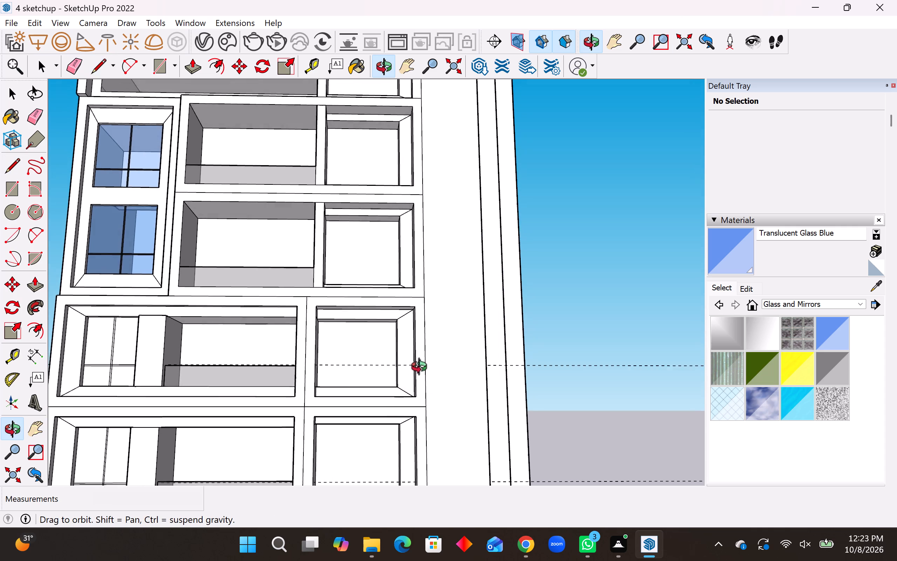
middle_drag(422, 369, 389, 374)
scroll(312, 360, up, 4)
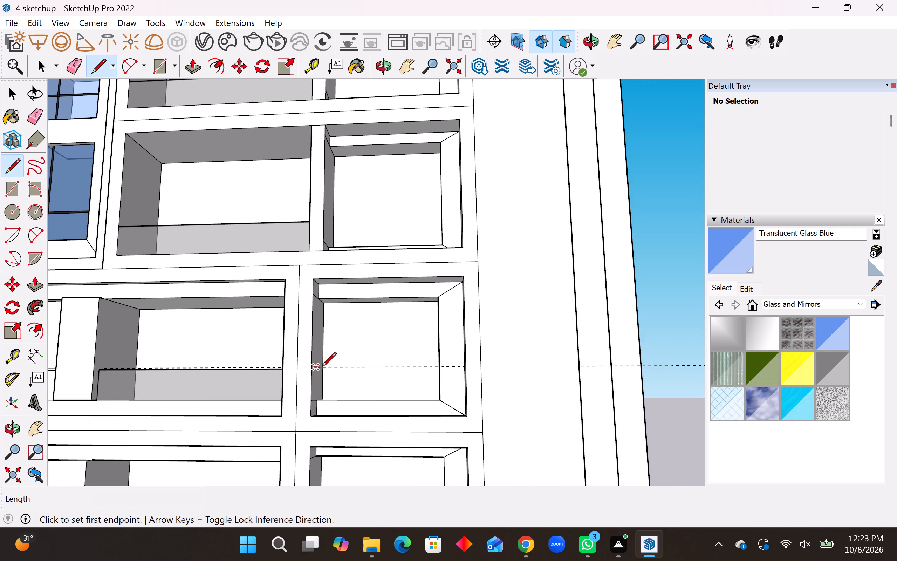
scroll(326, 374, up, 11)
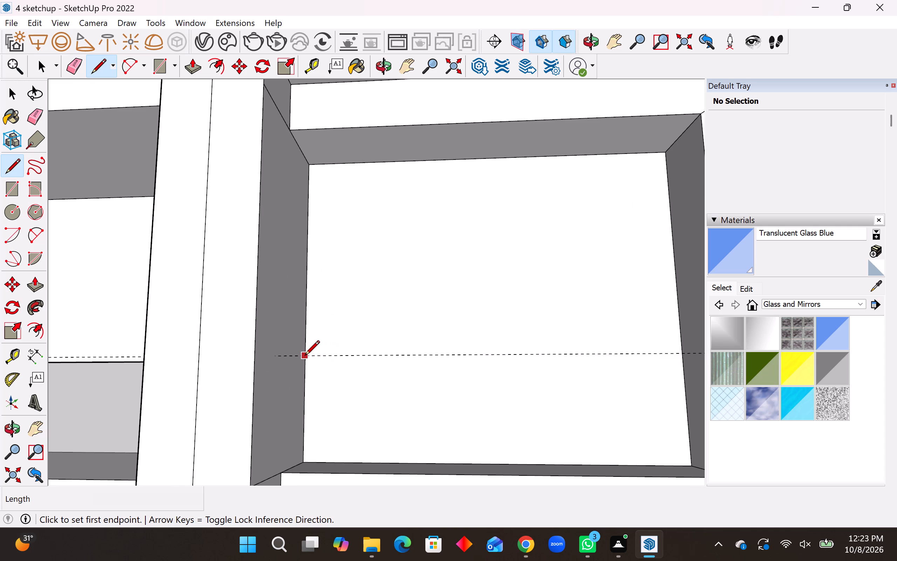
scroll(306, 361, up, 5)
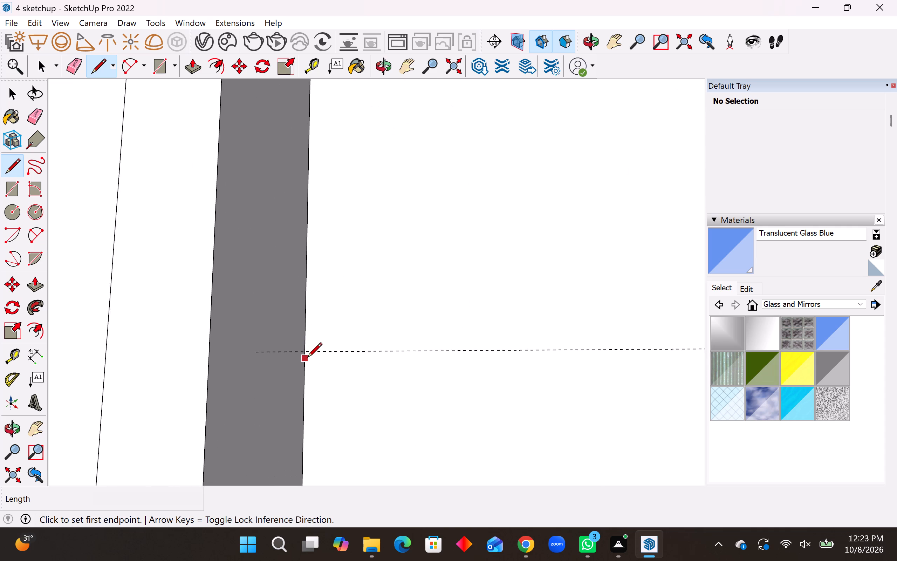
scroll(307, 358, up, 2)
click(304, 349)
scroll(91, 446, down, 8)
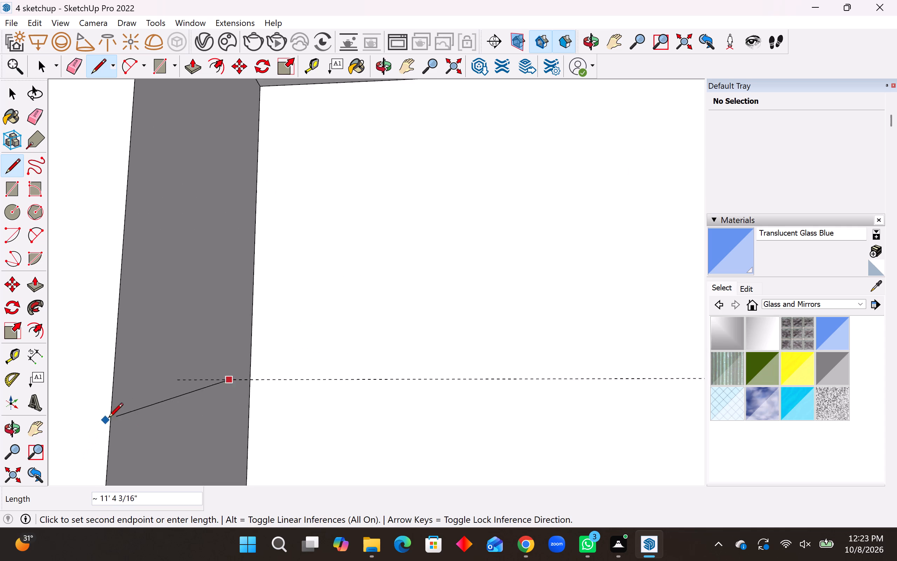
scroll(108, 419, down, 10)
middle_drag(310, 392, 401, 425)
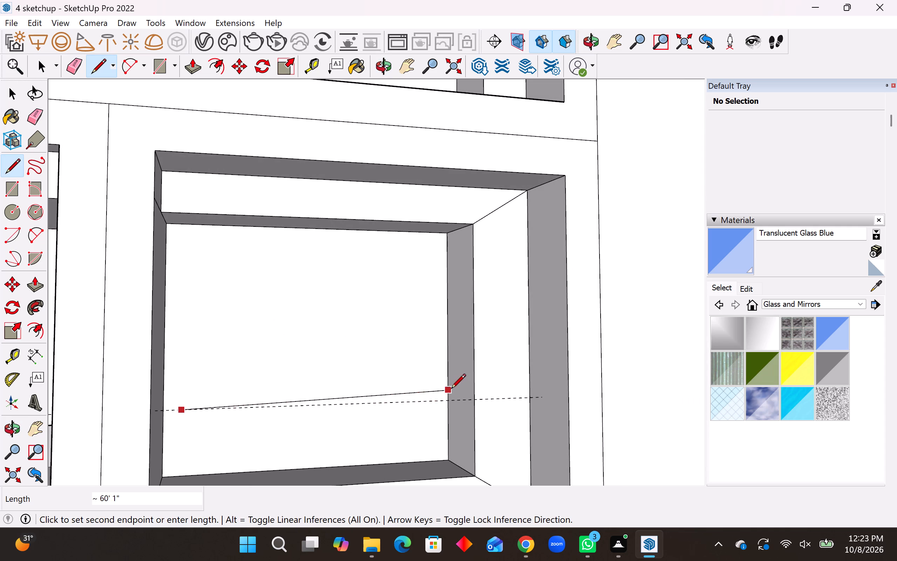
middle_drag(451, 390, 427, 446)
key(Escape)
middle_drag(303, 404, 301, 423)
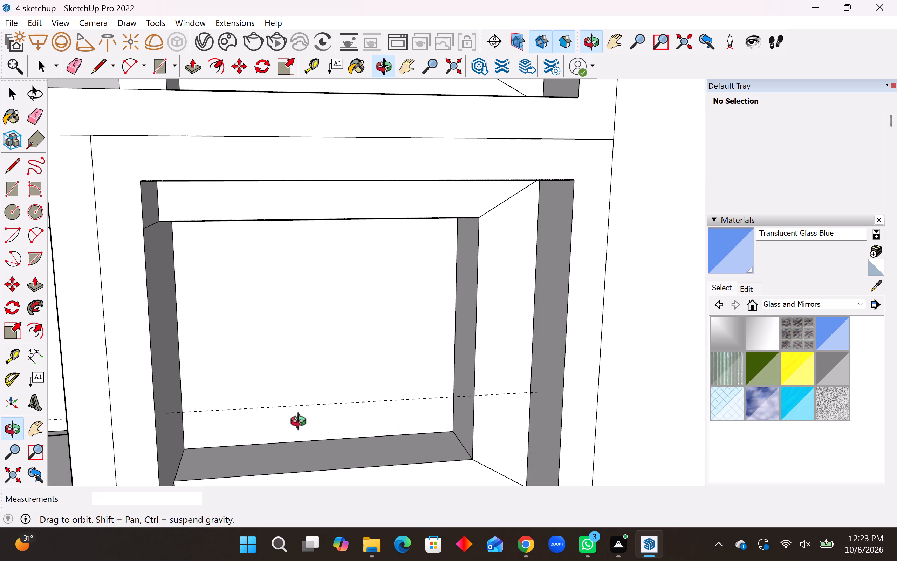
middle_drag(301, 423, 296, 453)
Erase the two horizontal guide lines running across the two lowest compartment rows.
click(41, 109)
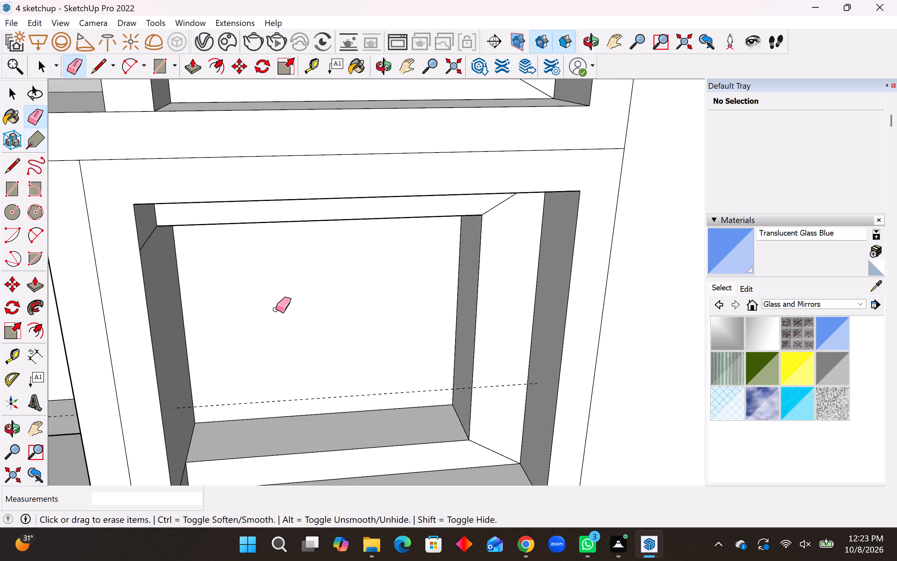
scroll(386, 370, down, 15)
drag(602, 360, 609, 425)
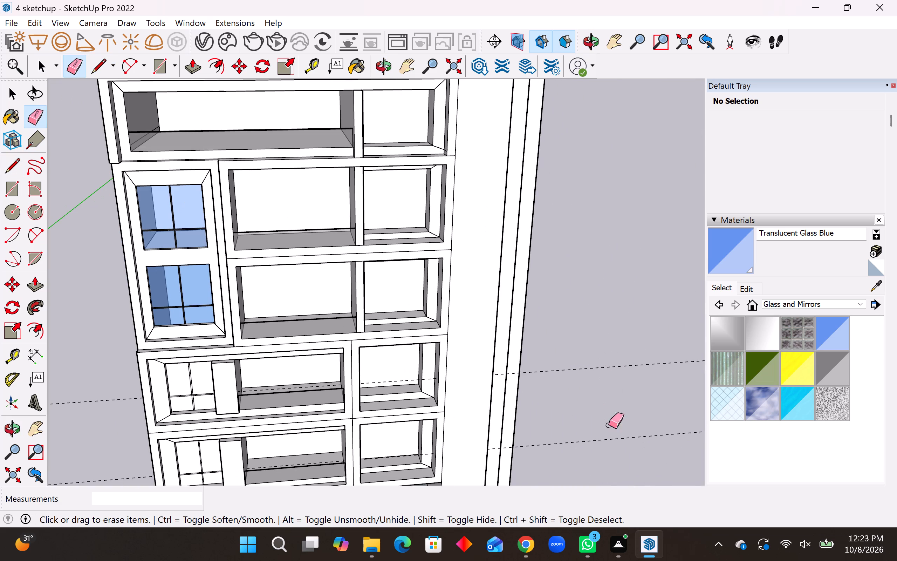
drag(609, 425, 611, 466)
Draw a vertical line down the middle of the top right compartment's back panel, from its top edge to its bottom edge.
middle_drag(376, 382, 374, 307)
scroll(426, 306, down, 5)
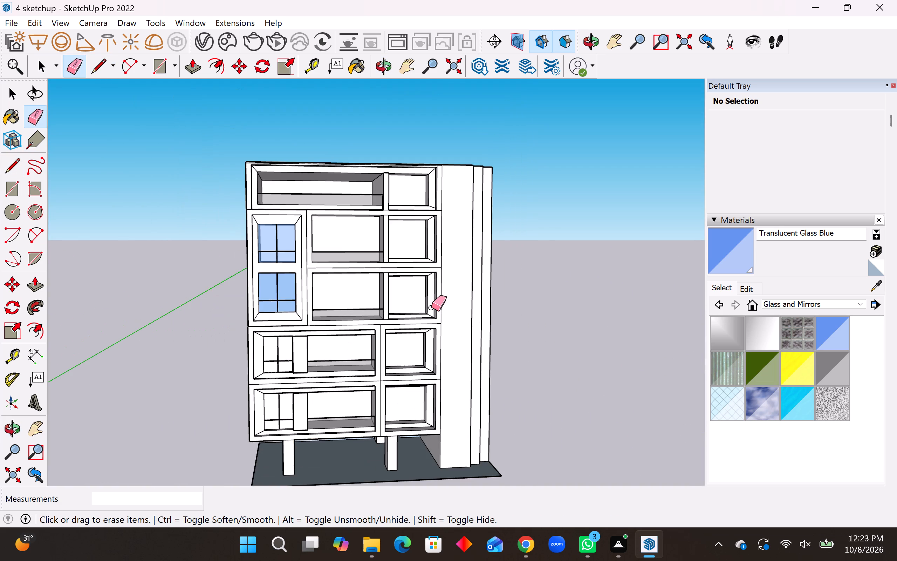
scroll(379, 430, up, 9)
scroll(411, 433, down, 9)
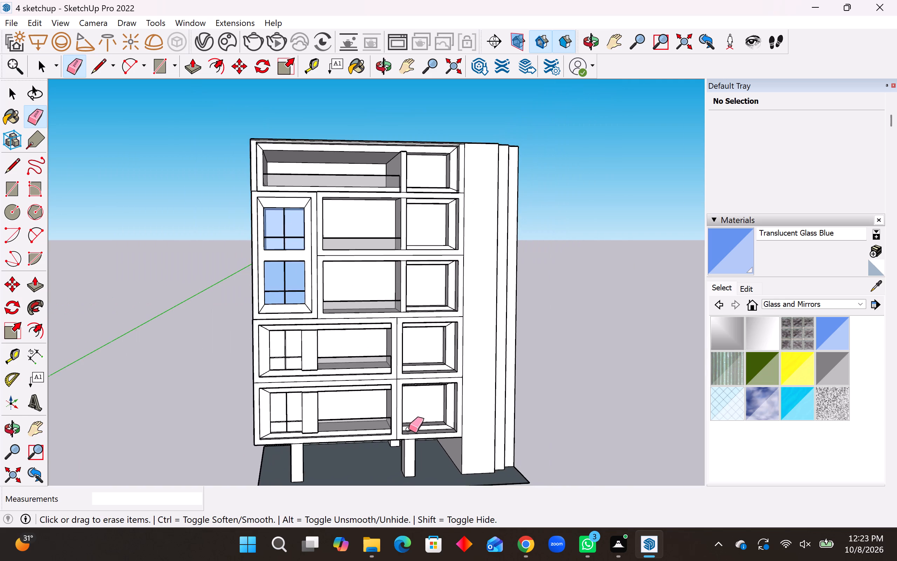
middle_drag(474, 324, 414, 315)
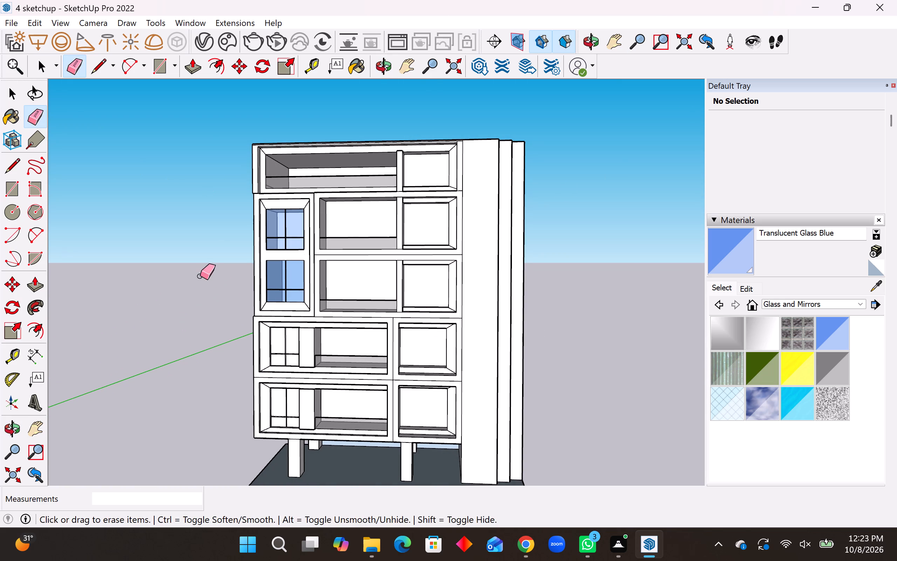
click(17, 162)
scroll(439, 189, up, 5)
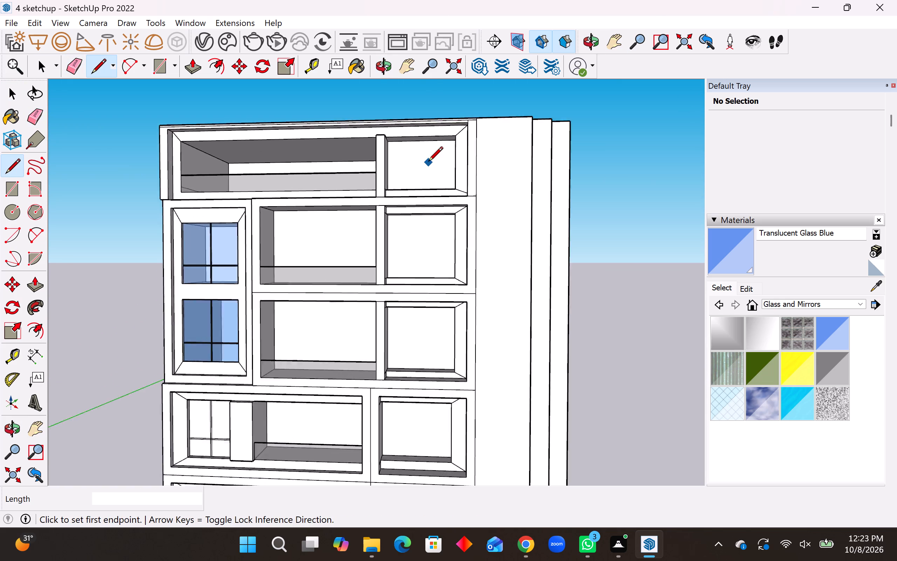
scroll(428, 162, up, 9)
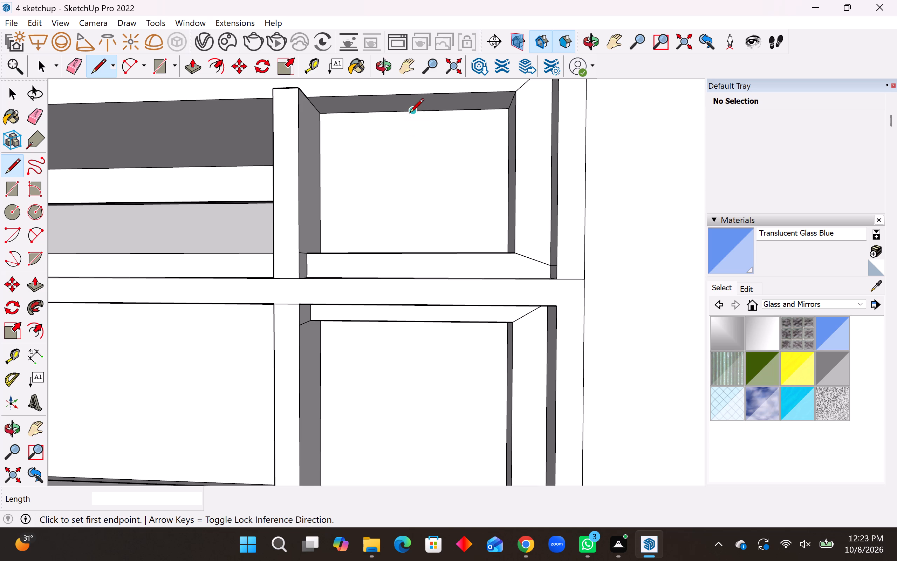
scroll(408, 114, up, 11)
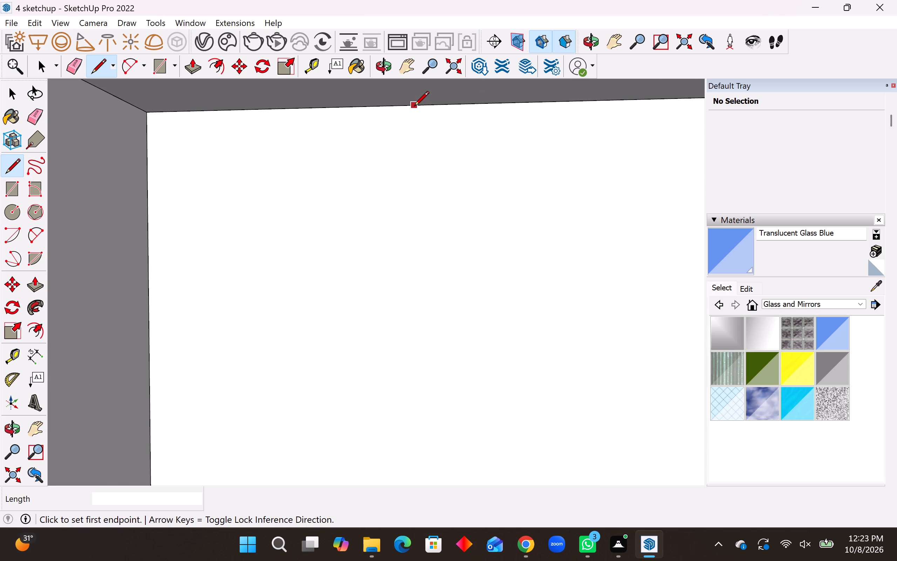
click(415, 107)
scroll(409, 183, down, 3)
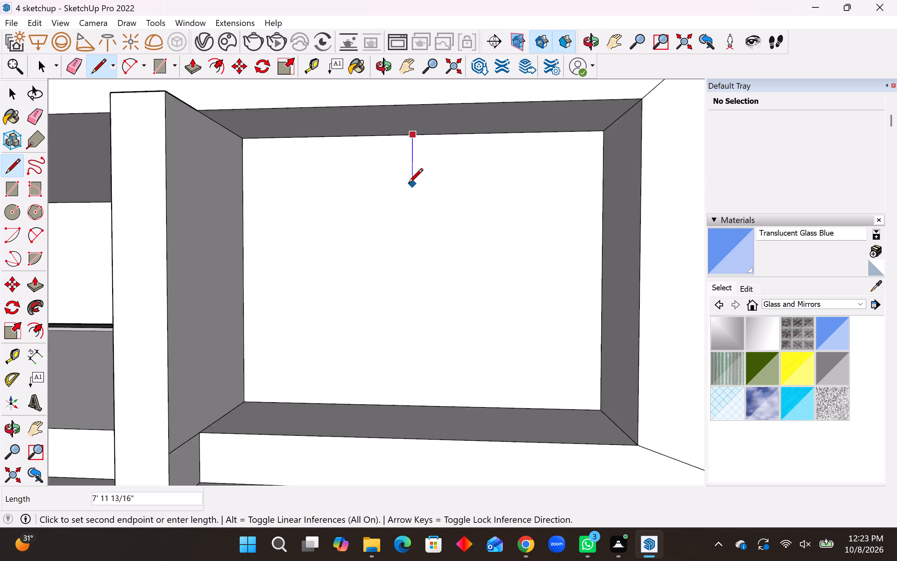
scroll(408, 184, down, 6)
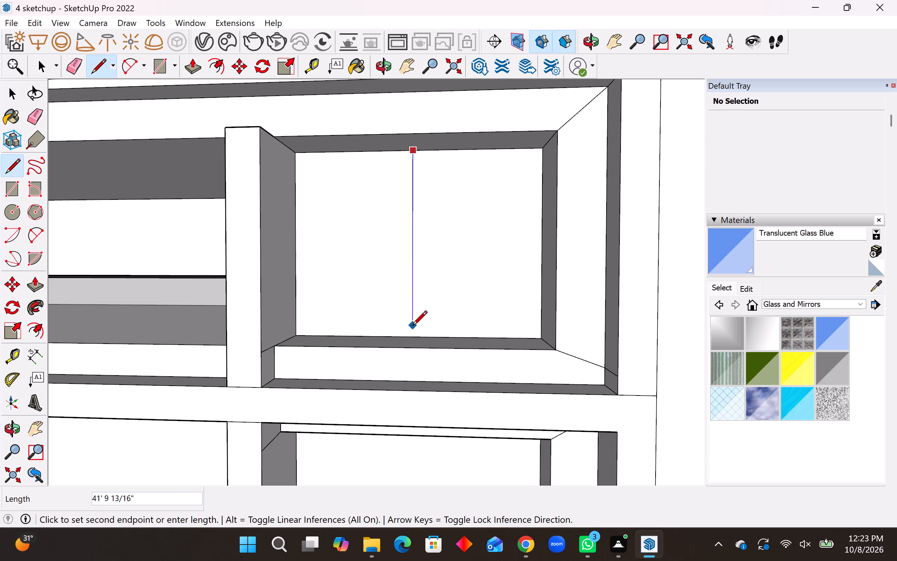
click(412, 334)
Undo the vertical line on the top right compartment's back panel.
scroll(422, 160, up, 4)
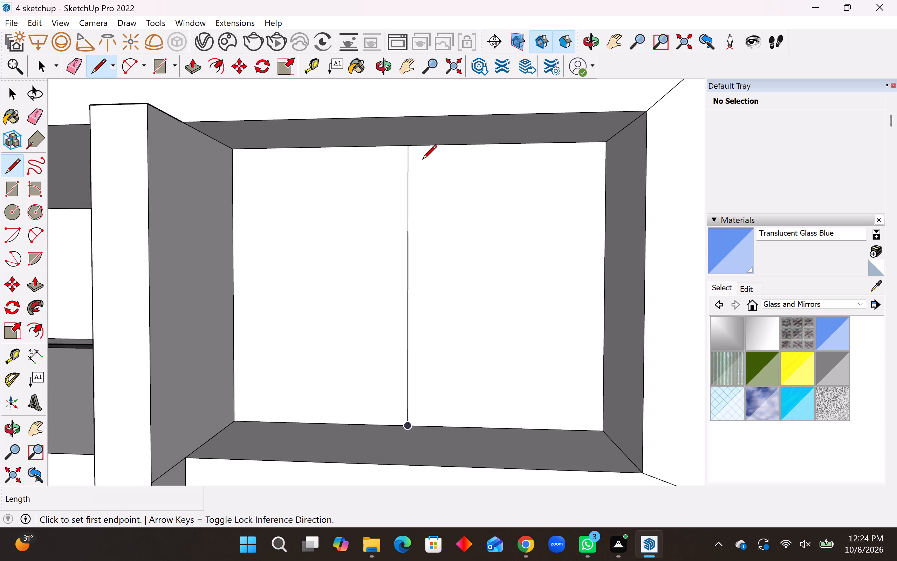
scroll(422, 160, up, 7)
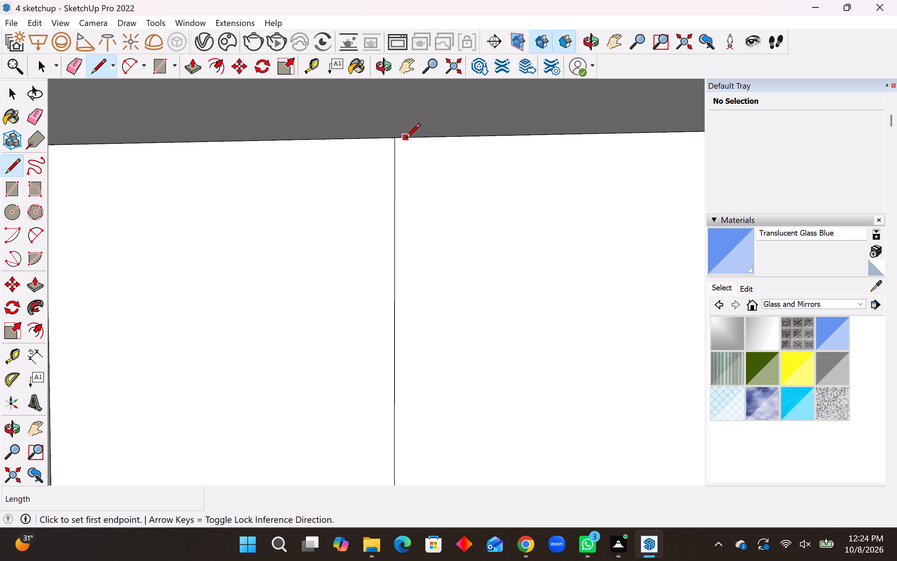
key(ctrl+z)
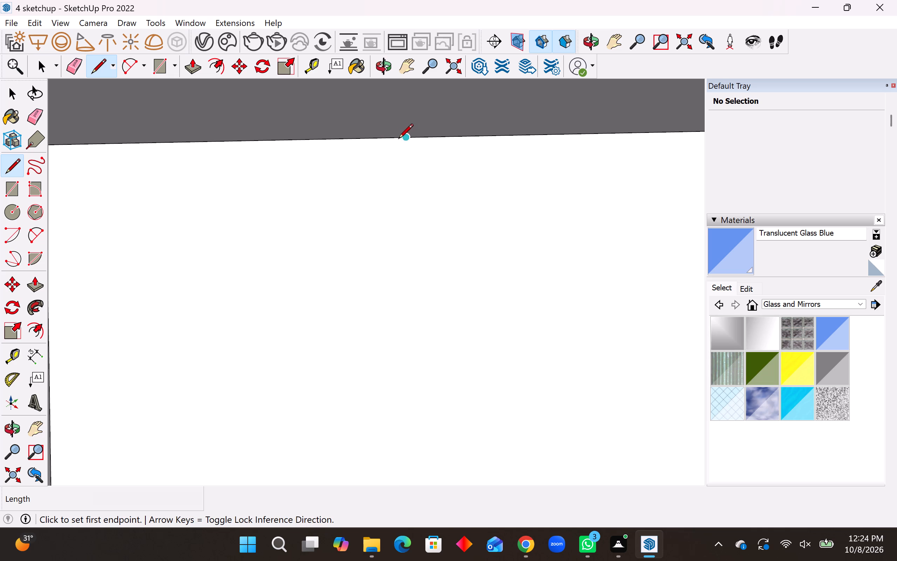
Draw two closely spaced vertical lines, about 44' 5" long, down the middle of the top right compartment's back panel.
click(397, 140)
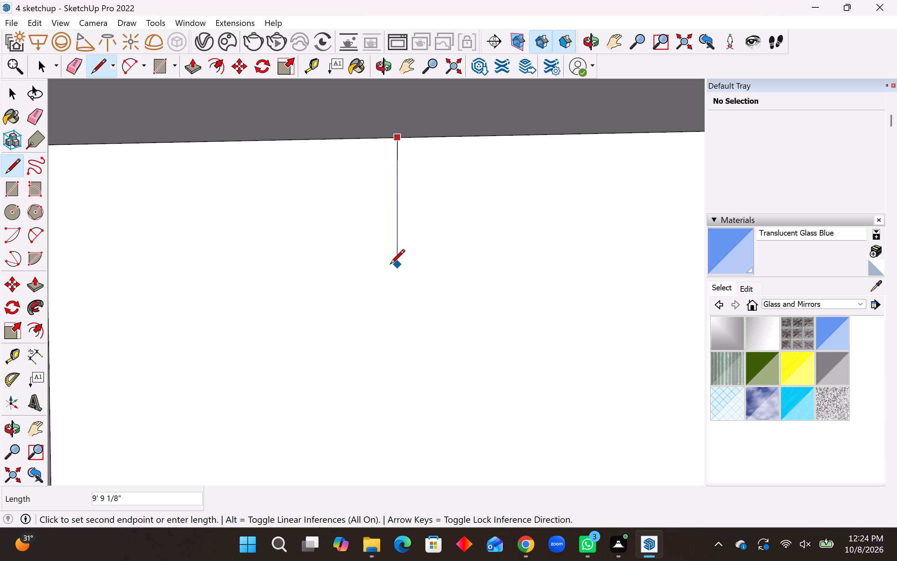
scroll(389, 269, down, 9)
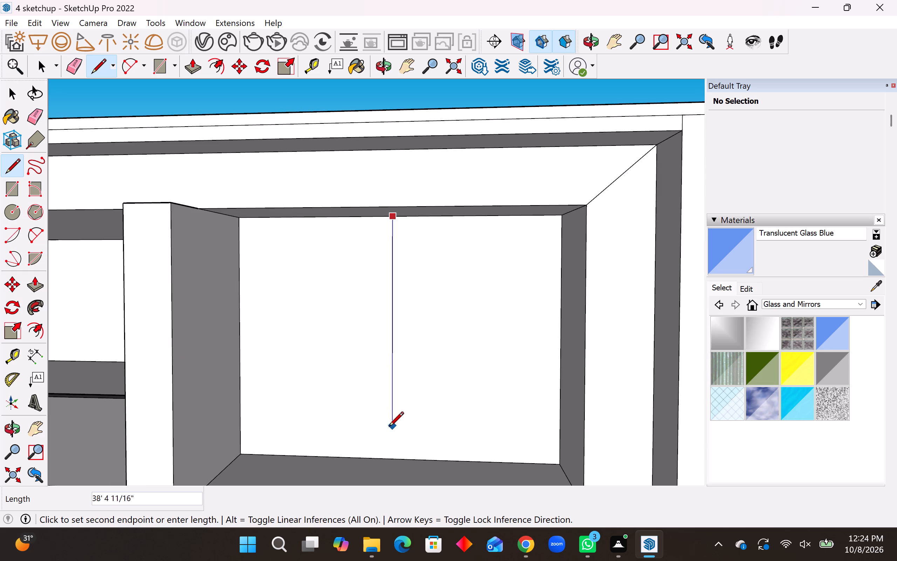
click(392, 456)
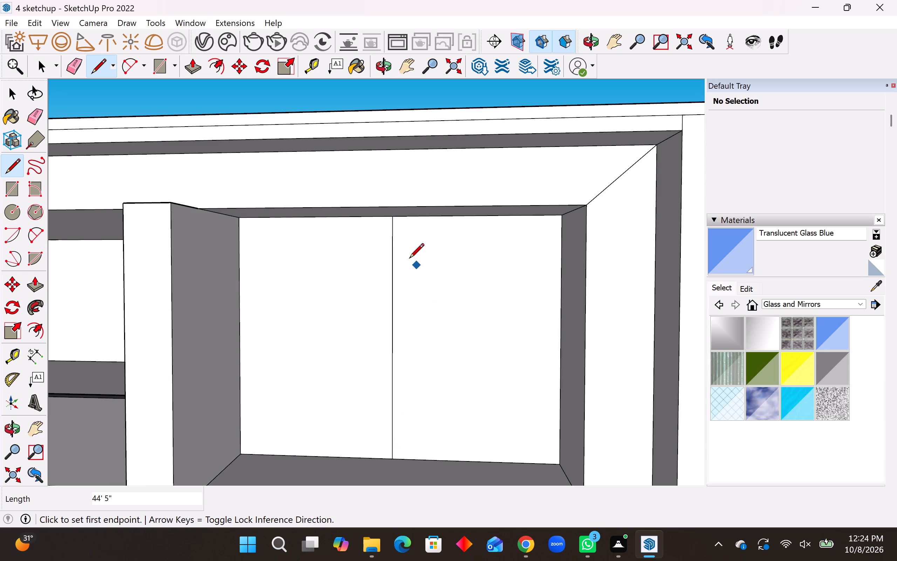
scroll(398, 231, up, 7)
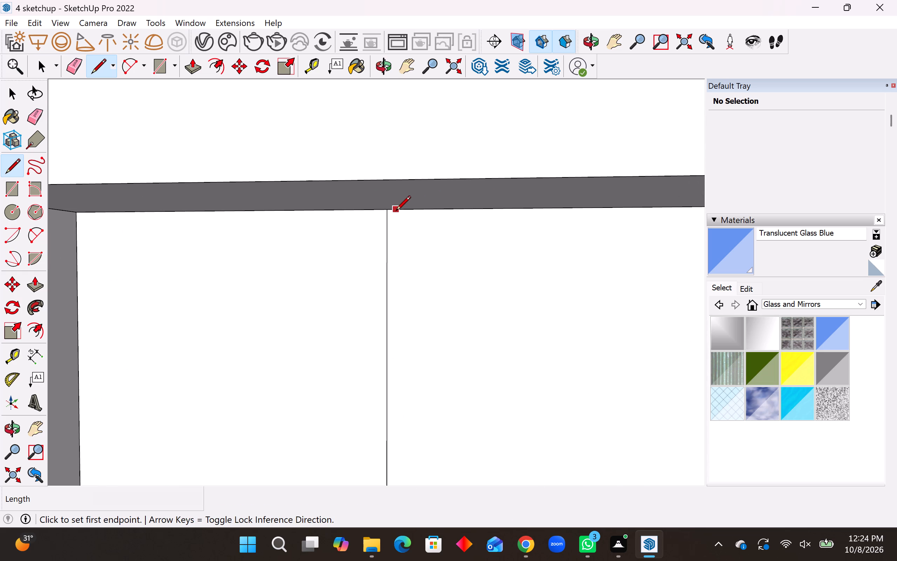
click(396, 211)
scroll(397, 260, down, 13)
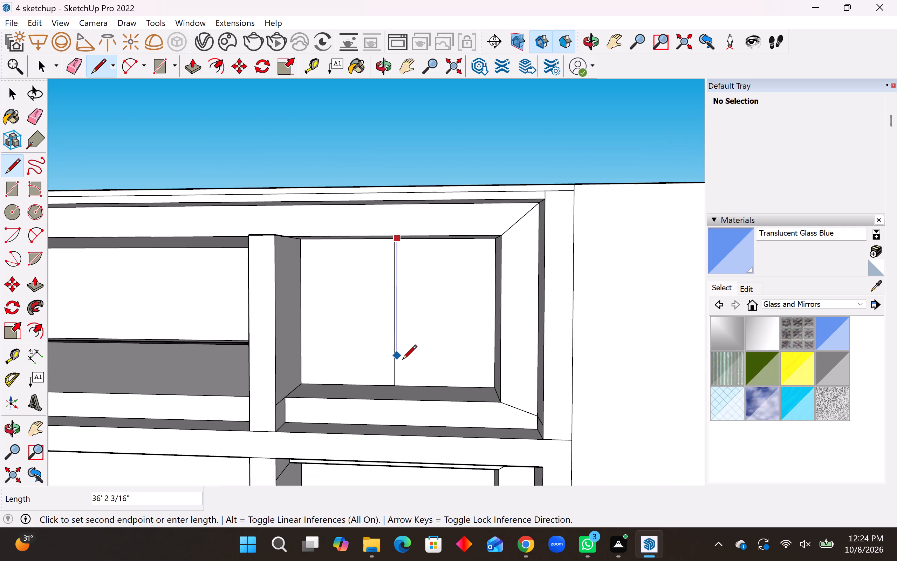
scroll(411, 377, up, 13)
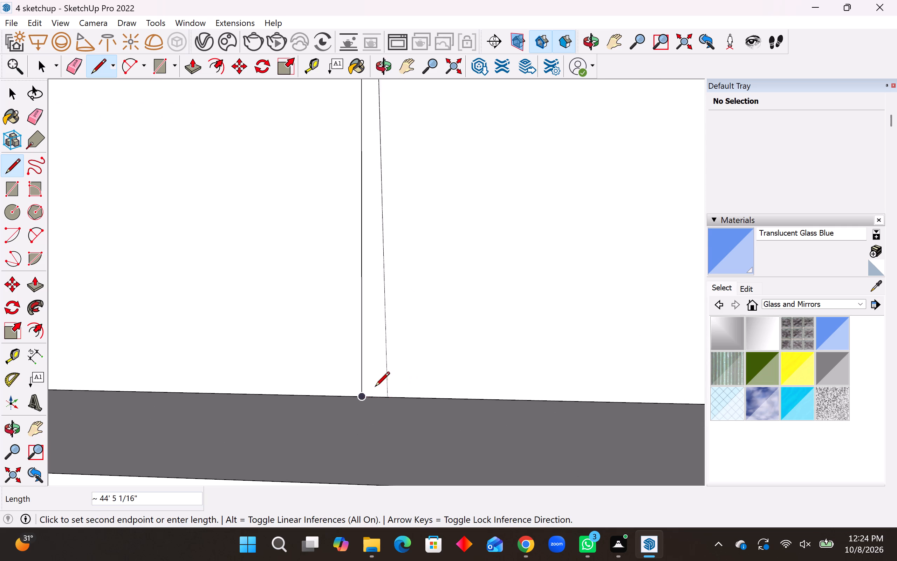
click(372, 396)
Draw a vertical line about 54' 11 1/2" long down the middle of the second right-hand compartment's back panel.
scroll(376, 391, down, 10)
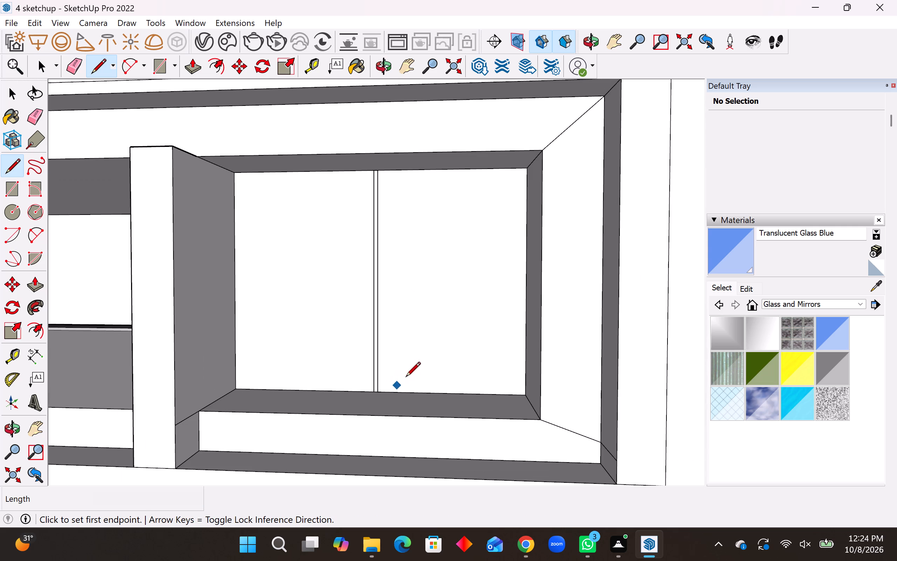
scroll(466, 268, down, 4)
scroll(467, 231, down, 3)
middle_drag(458, 310, 479, 241)
scroll(440, 197, down, 4)
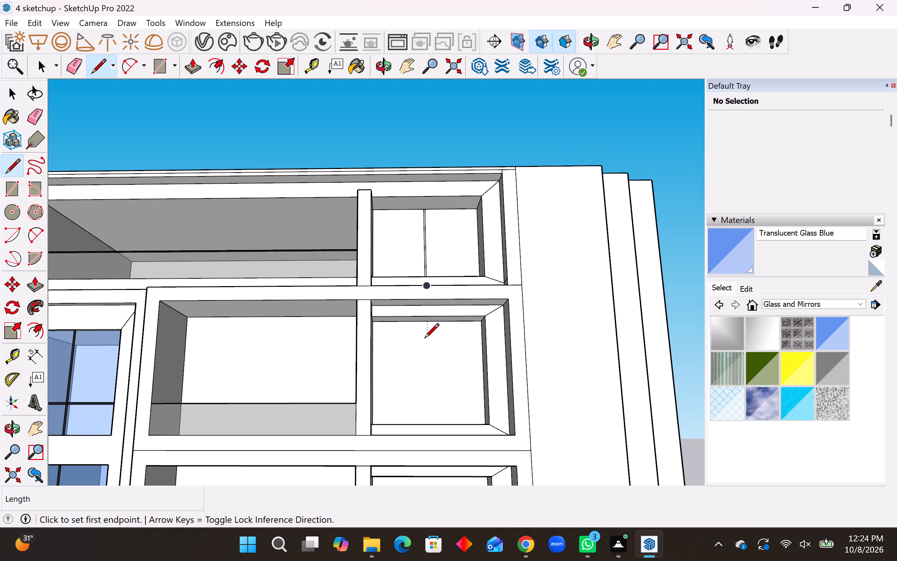
scroll(430, 333, up, 9)
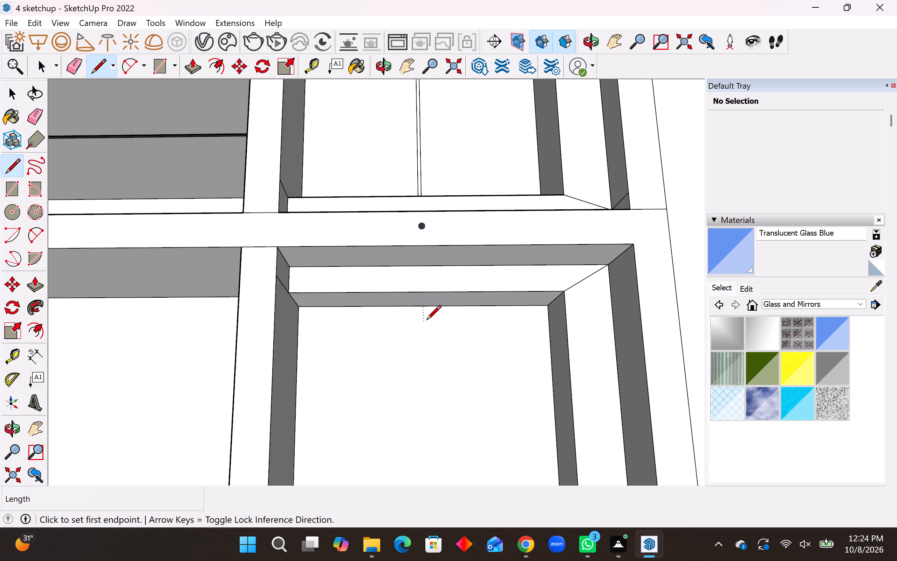
scroll(426, 321, up, 2)
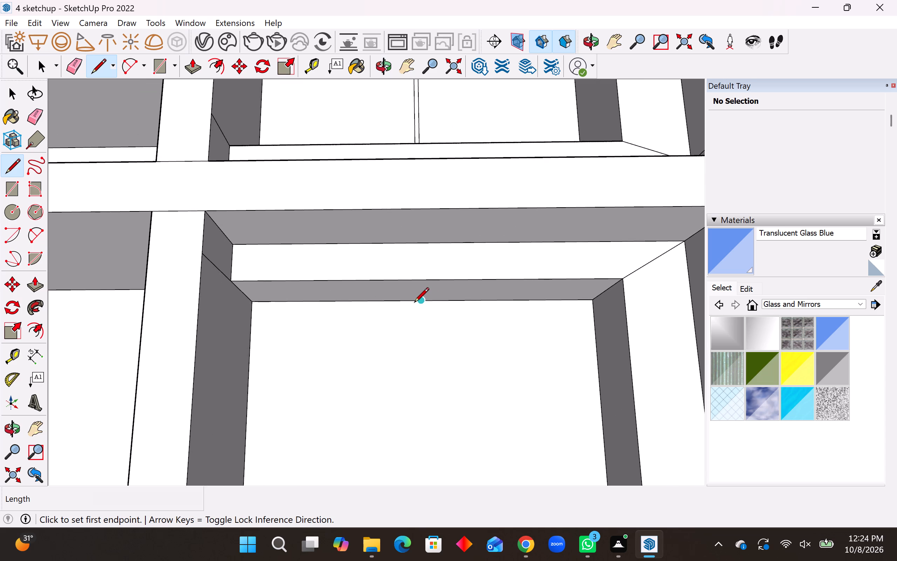
scroll(415, 263, down, 12)
scroll(410, 319, up, 4)
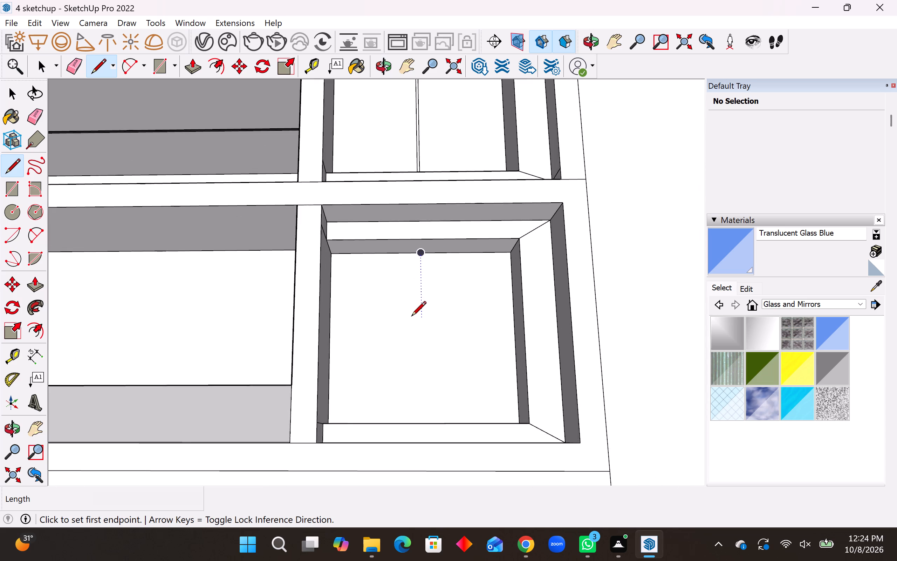
scroll(412, 316, up, 4)
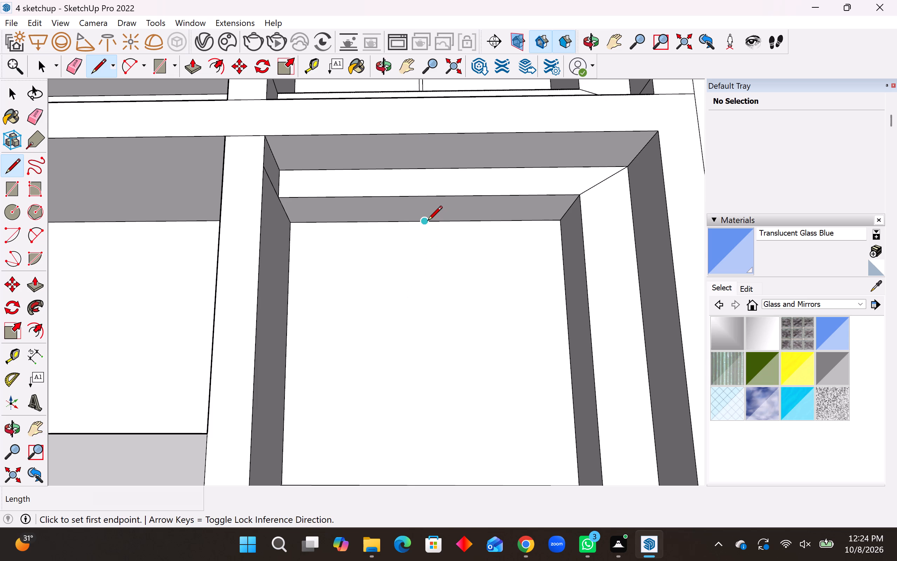
scroll(420, 221, up, 5)
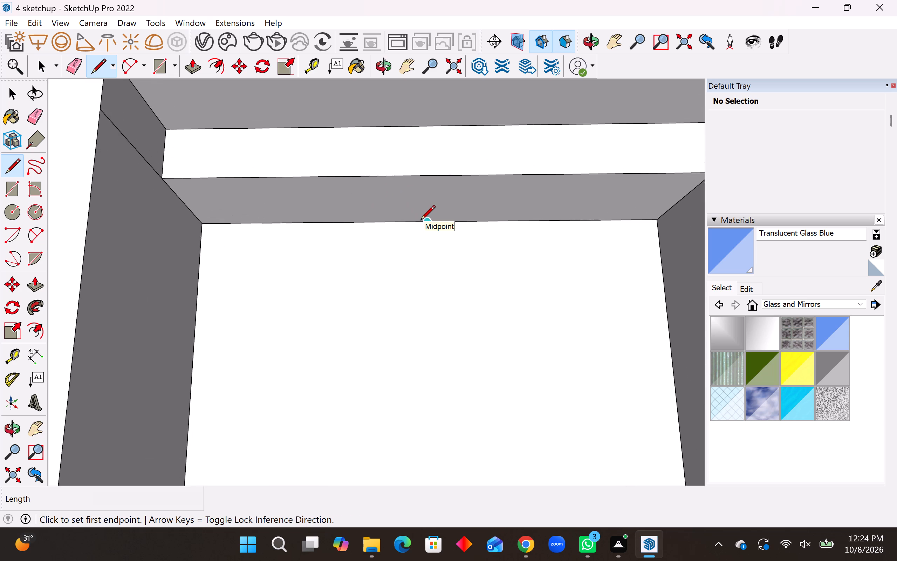
scroll(420, 221, up, 2)
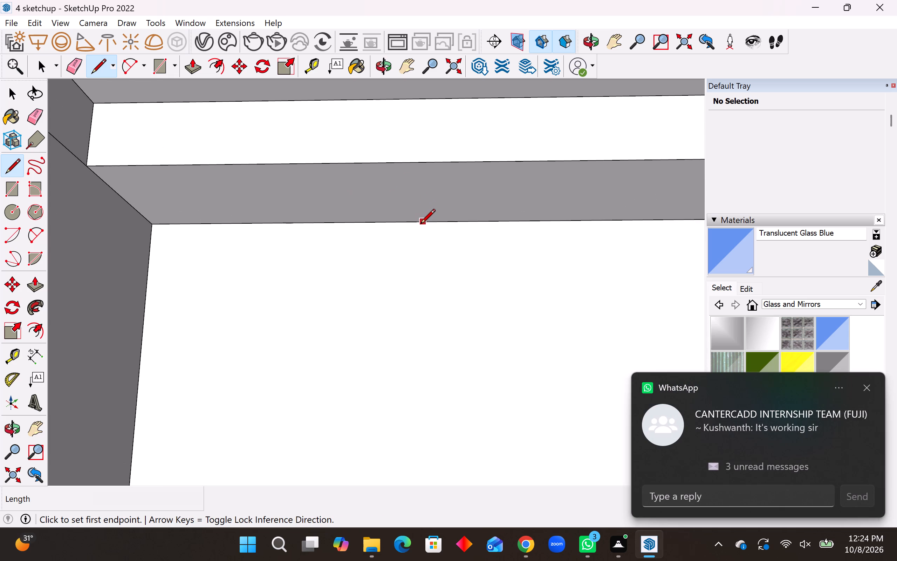
click(420, 225)
scroll(403, 276, down, 12)
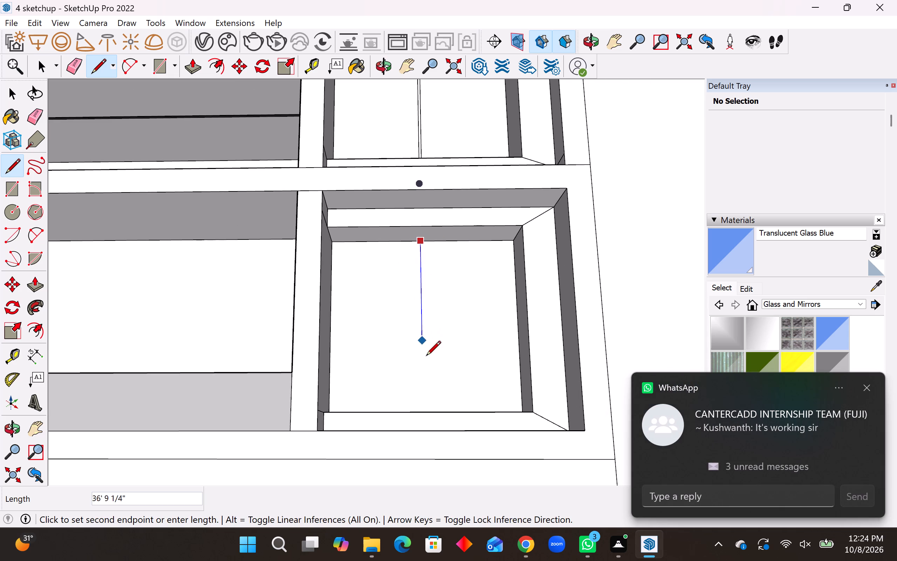
scroll(435, 342, down, 4)
middle_drag(439, 364, 437, 435)
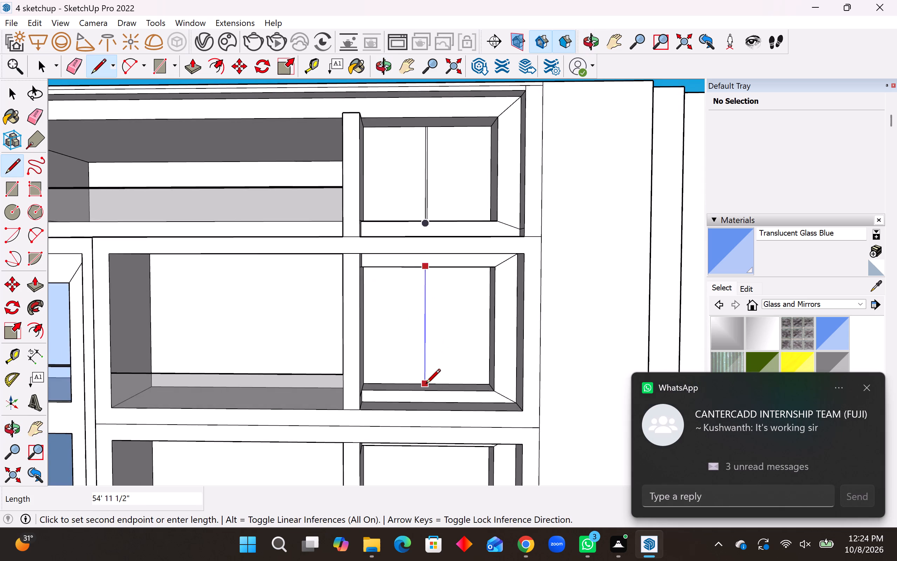
scroll(426, 384, up, 4)
click(426, 384)
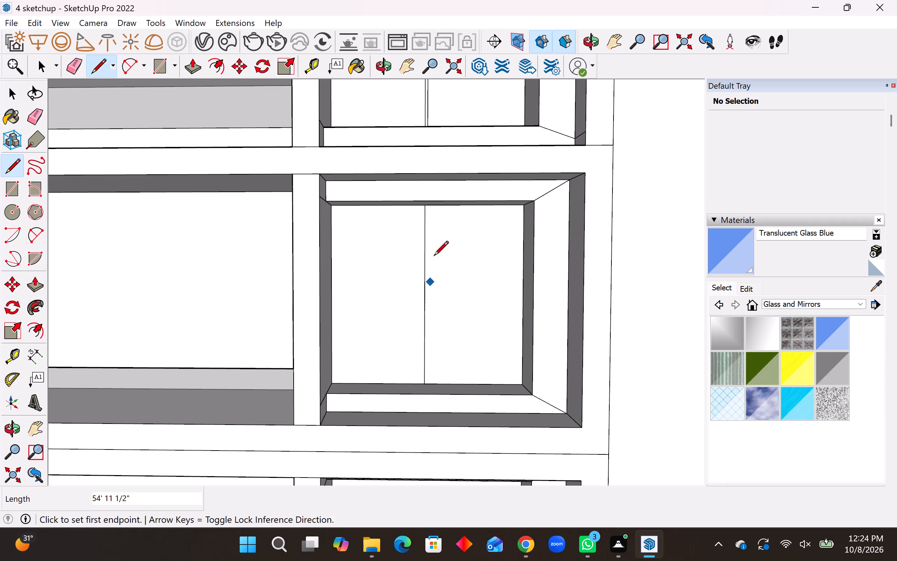
Draw a second full-height vertical line, about 54' 11 1/2" long, just right of the second right-hand compartment's centre line.
scroll(434, 209, up, 9)
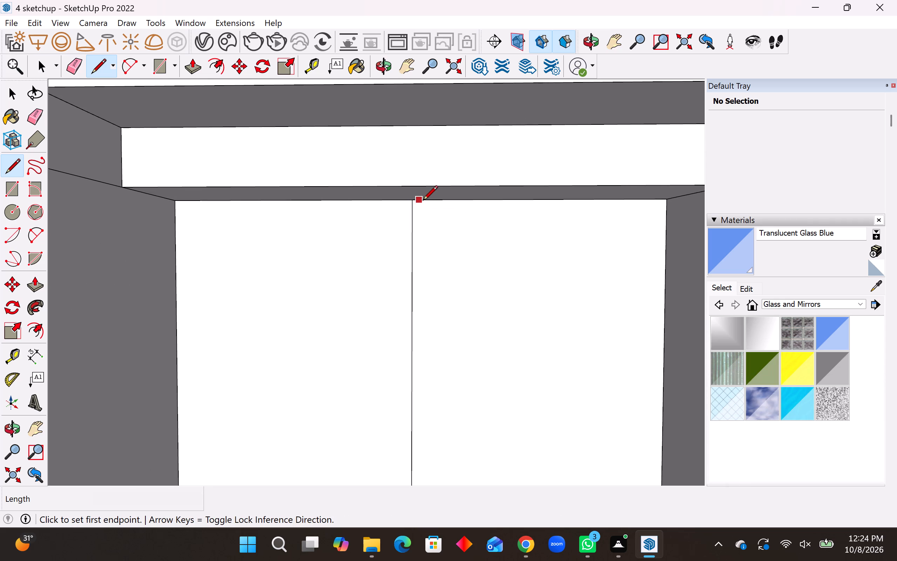
click(423, 201)
scroll(424, 289, down, 13)
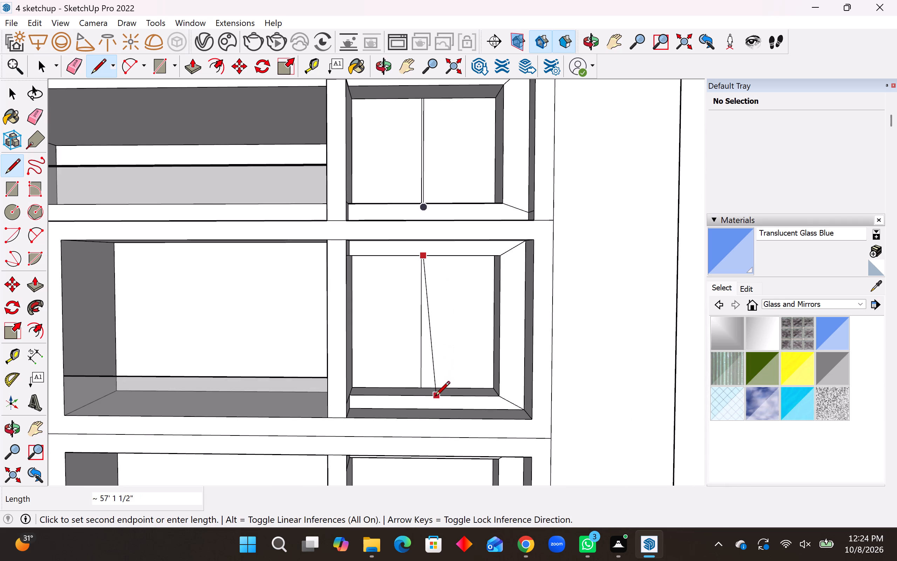
scroll(432, 393, up, 10)
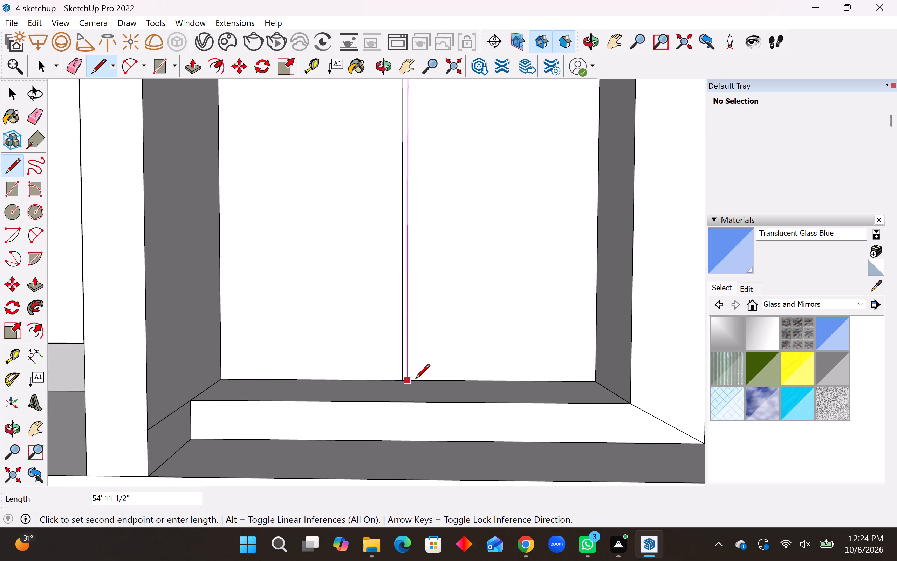
click(415, 380)
Draw a vertical line about 55' 4 3/4" long down the middle of the third right-hand compartment's back panel.
scroll(421, 217, down, 12)
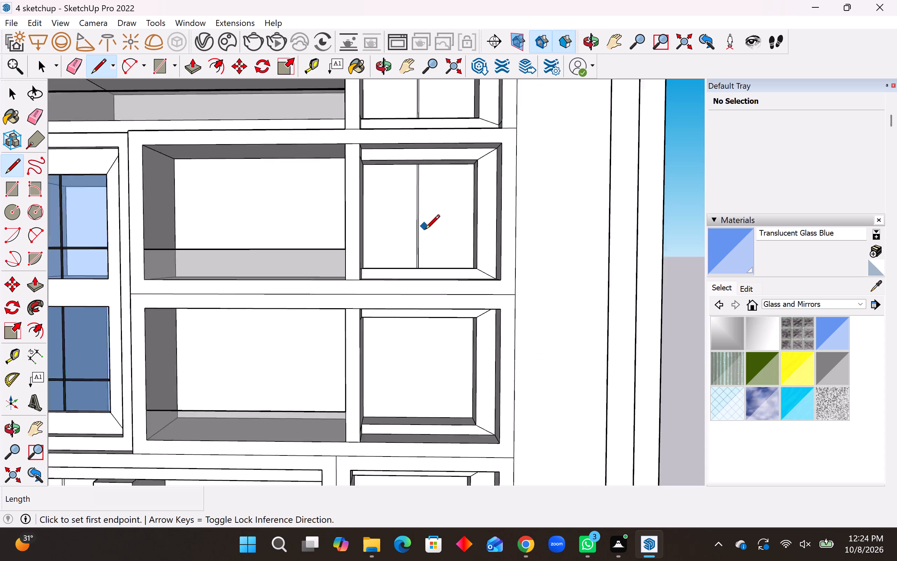
scroll(425, 230, down, 7)
middle_drag(445, 239, 457, 234)
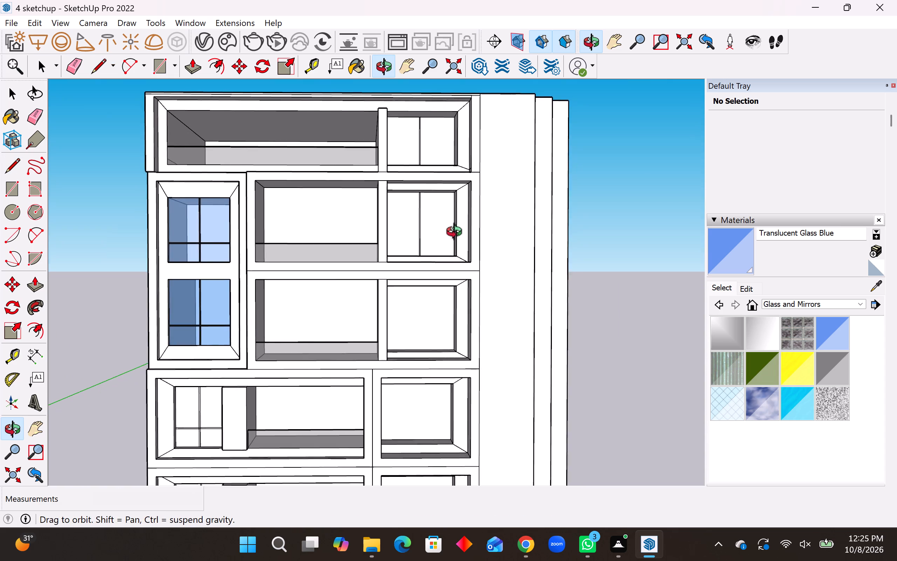
middle_drag(457, 234, 456, 237)
scroll(445, 315, up, 5)
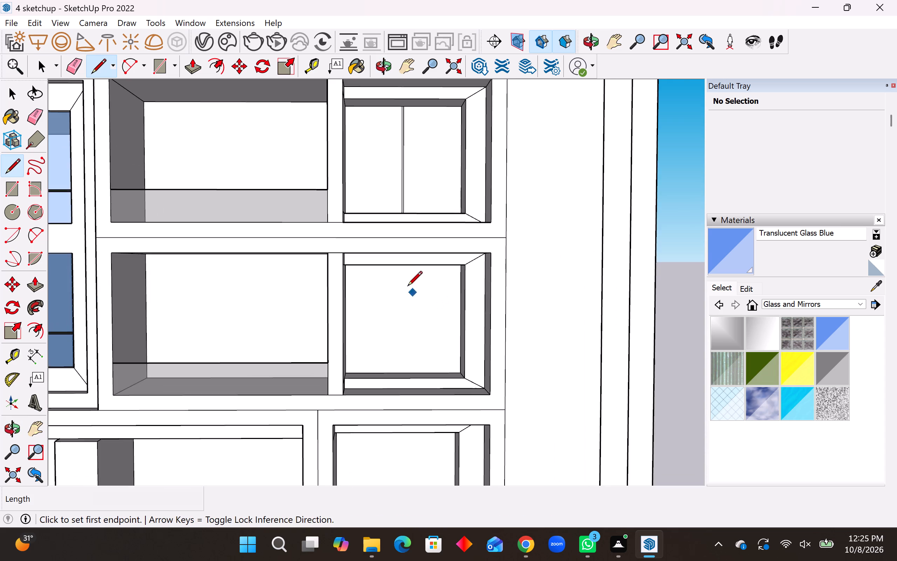
scroll(408, 286, up, 8)
middle_drag(403, 224, 405, 213)
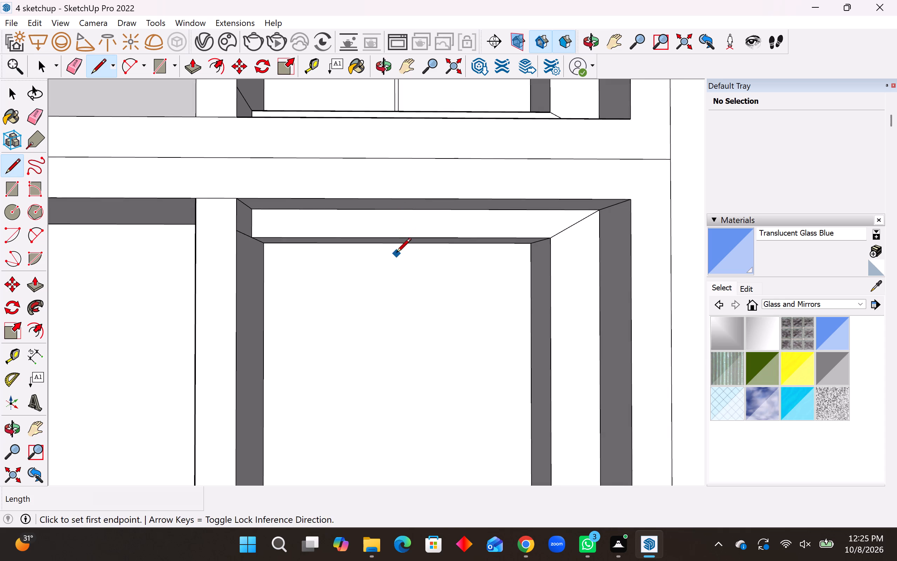
scroll(392, 246, up, 5)
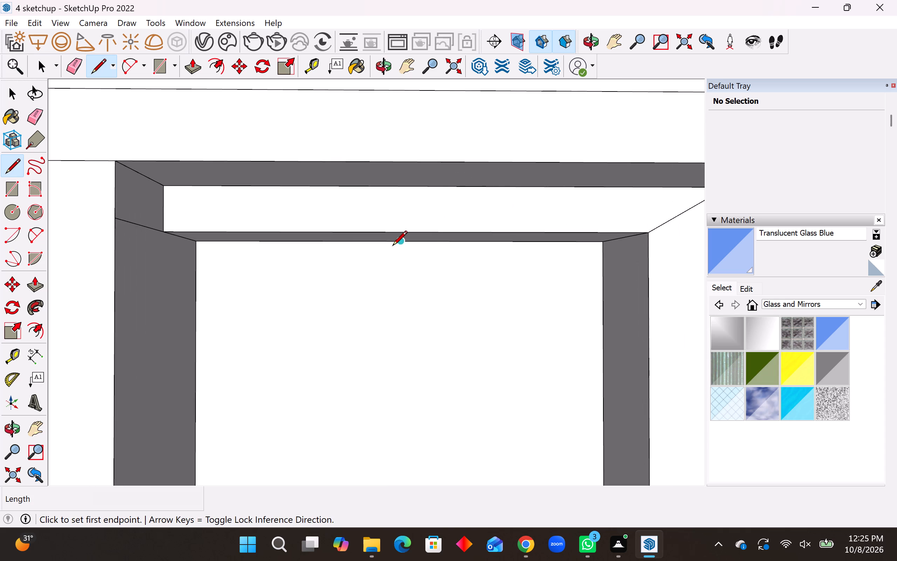
scroll(392, 246, up, 3)
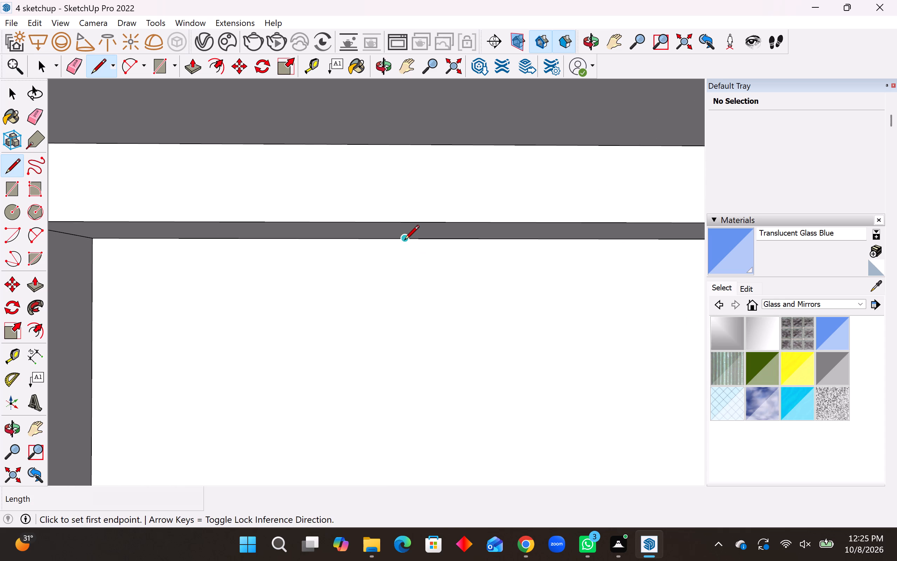
click(395, 240)
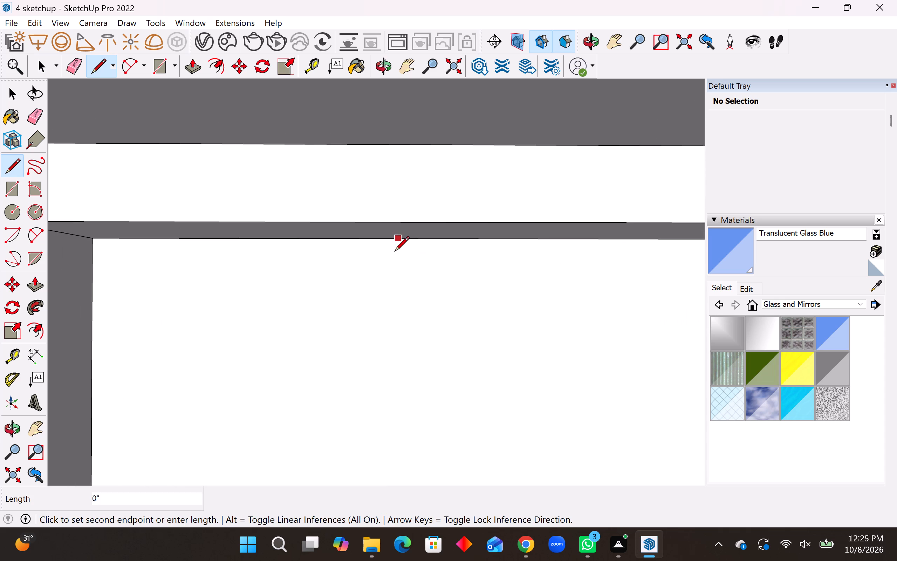
scroll(395, 255, down, 15)
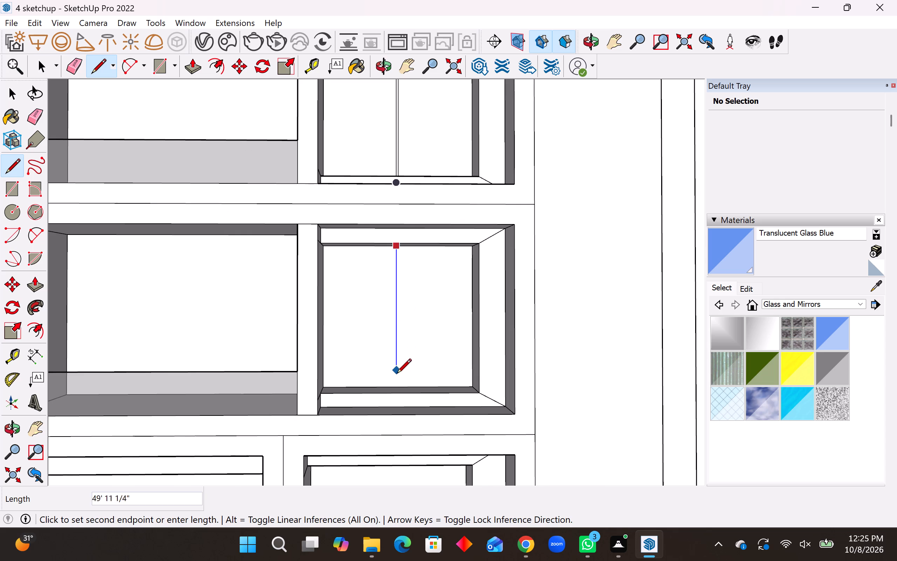
click(396, 383)
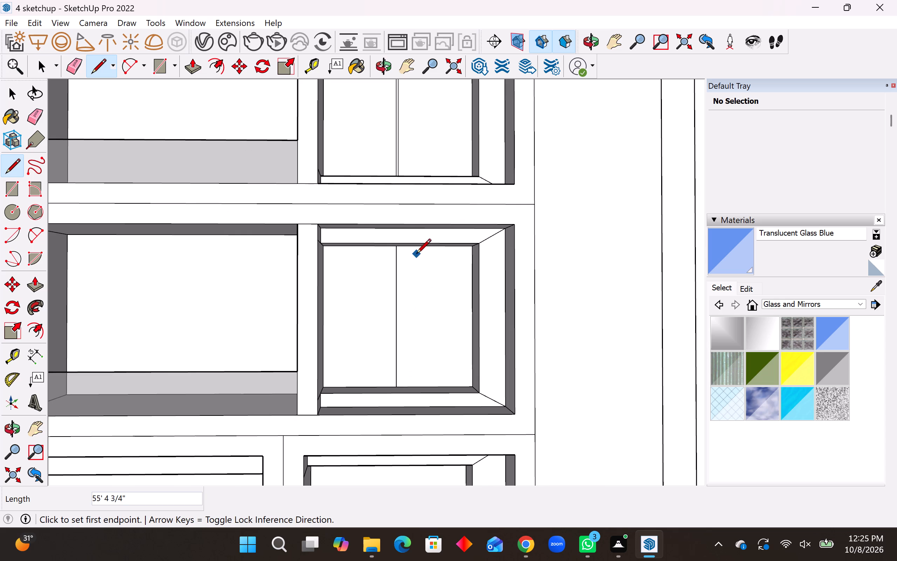
Draw a second full-height vertical line, about 55' 4 3/4" long, just right of the third right-hand compartment's centre line.
scroll(416, 263, up, 15)
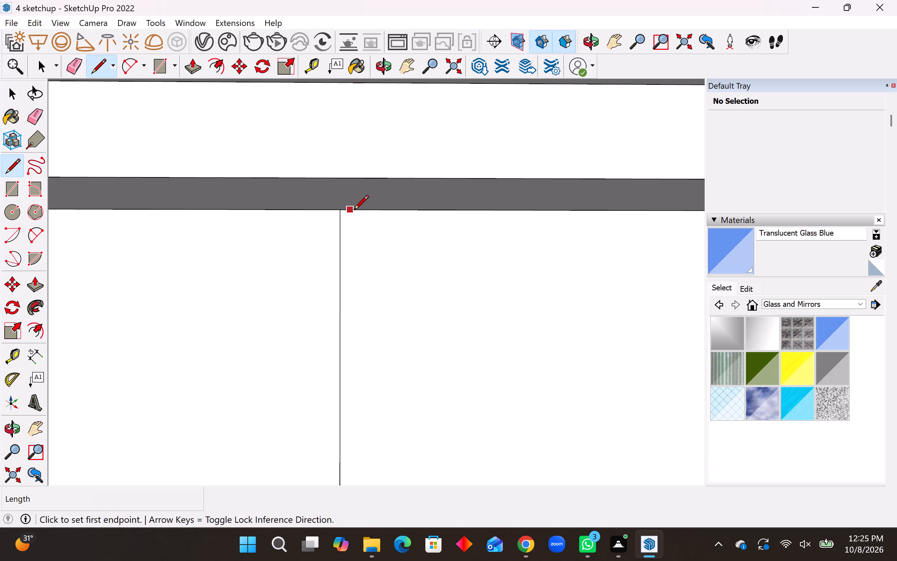
click(352, 211)
scroll(362, 263, down, 13)
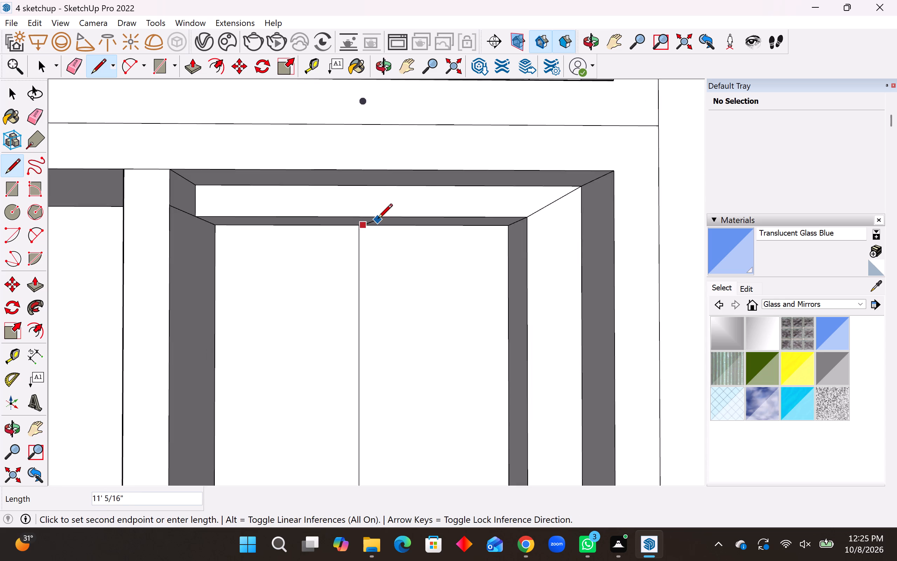
scroll(378, 219, down, 2)
scroll(370, 399, up, 8)
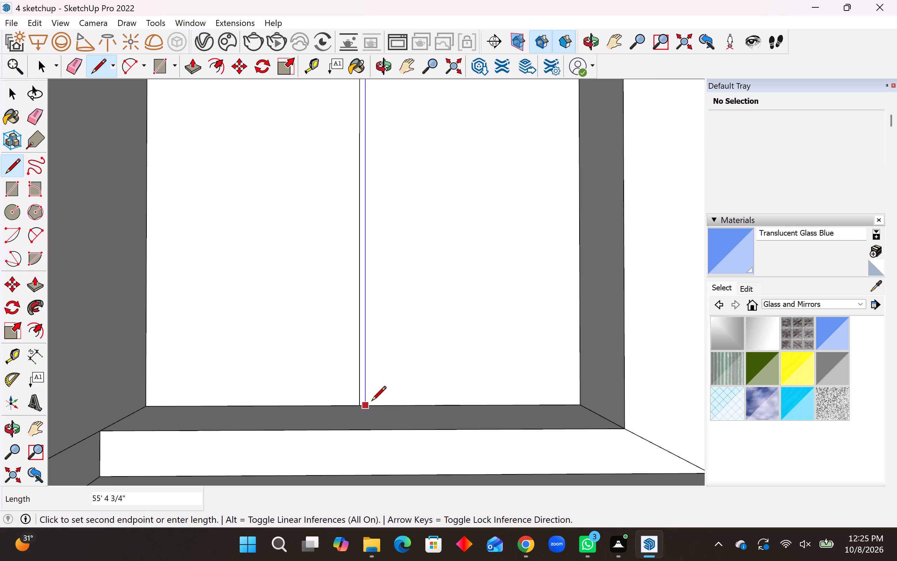
click(372, 402)
Draw a vertical line about 51' 3/8" long down the middle of the fourth right-hand compartment's back panel.
scroll(386, 260, down, 14)
middle_drag(402, 357, 409, 282)
scroll(430, 209, down, 10)
scroll(424, 315, up, 10)
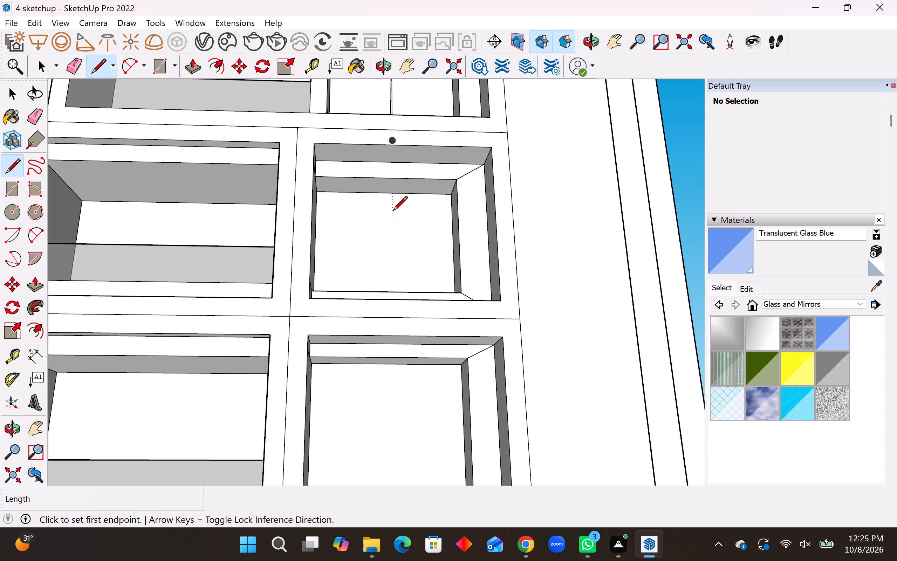
scroll(390, 207, up, 3)
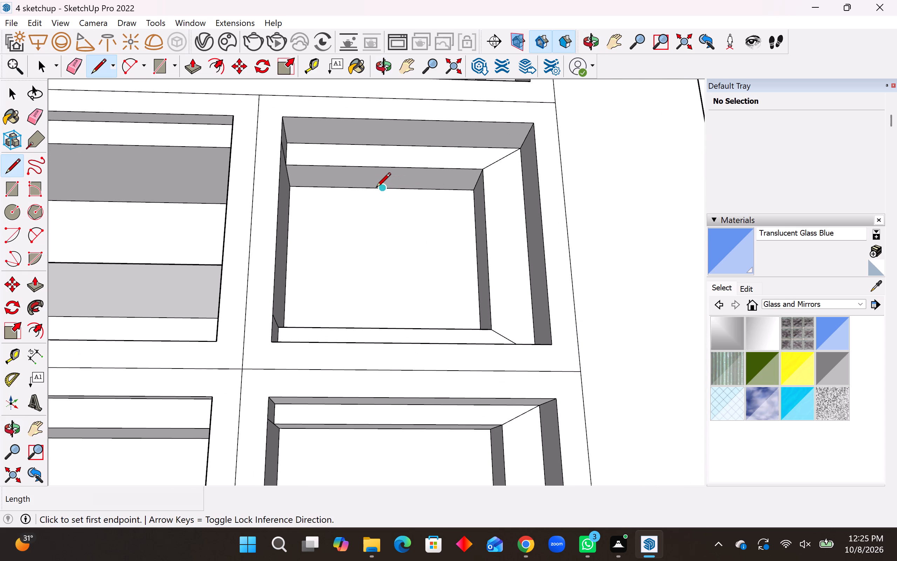
scroll(376, 189, up, 7)
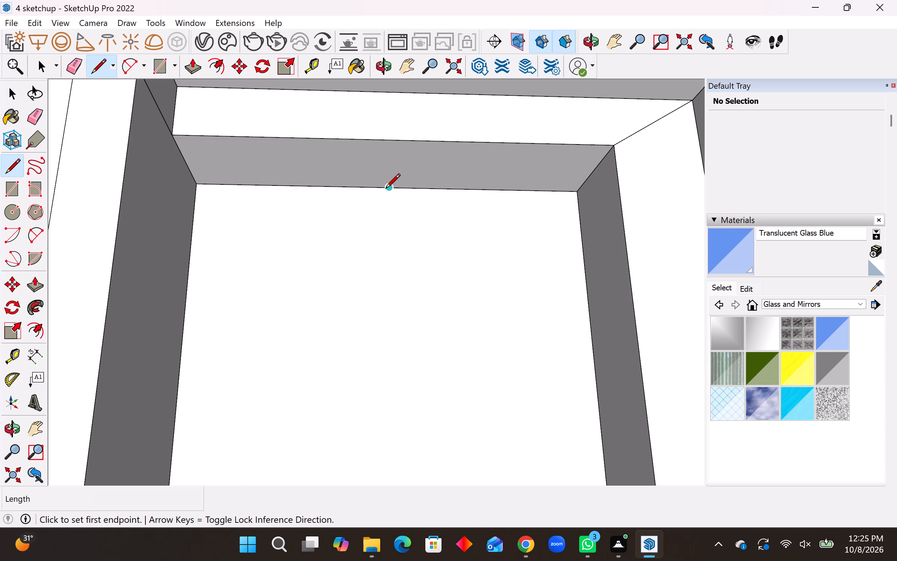
click(381, 190)
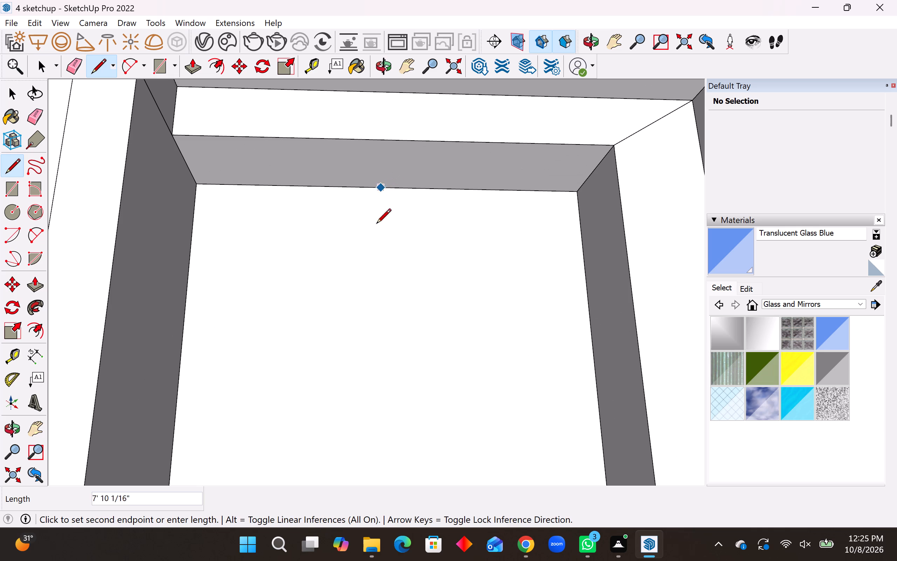
scroll(376, 299, down, 8)
middle_drag(384, 326, 393, 407)
scroll(390, 372, up, 3)
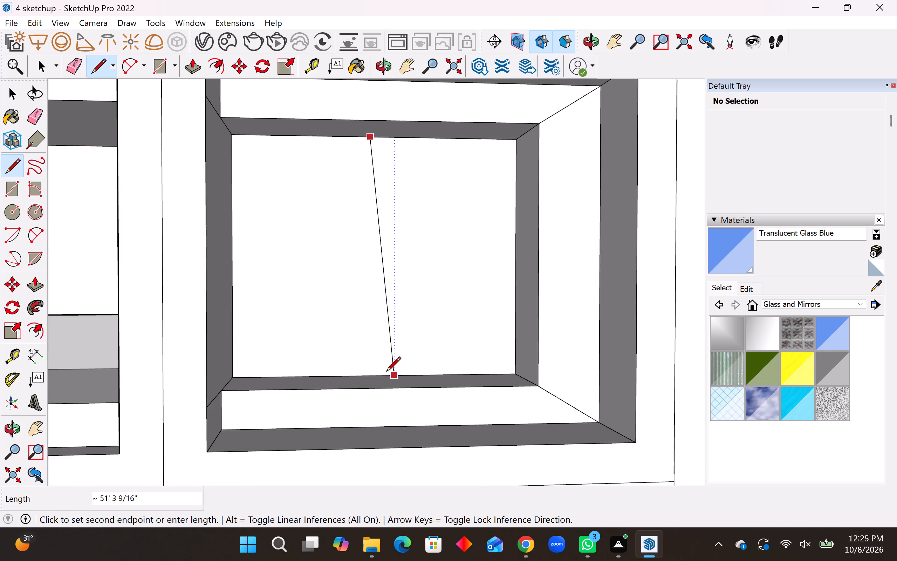
scroll(386, 372, up, 4)
click(366, 375)
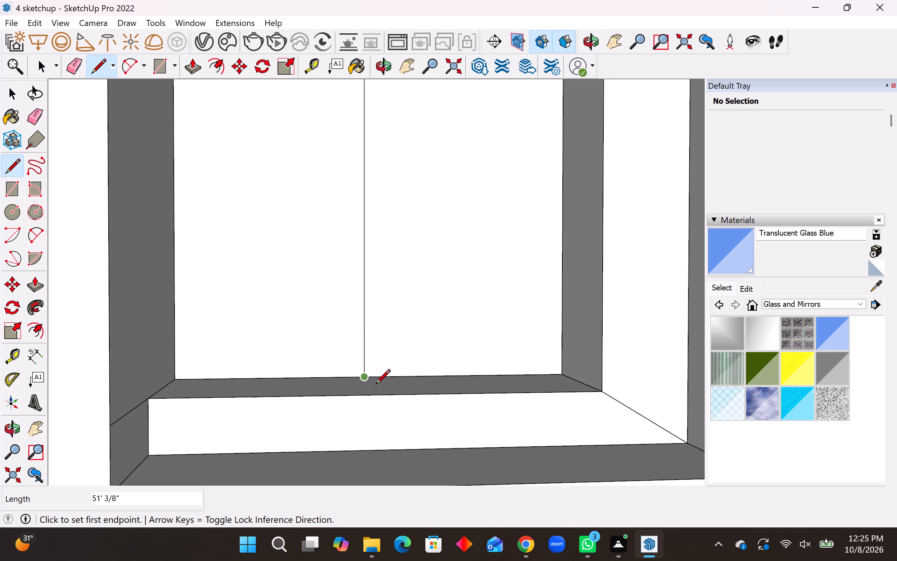
Draw a second full-height vertical line, about 51' 3/8" long, just right of the fourth right-hand compartment's centre line.
scroll(410, 427, down, 4)
scroll(382, 161, up, 7)
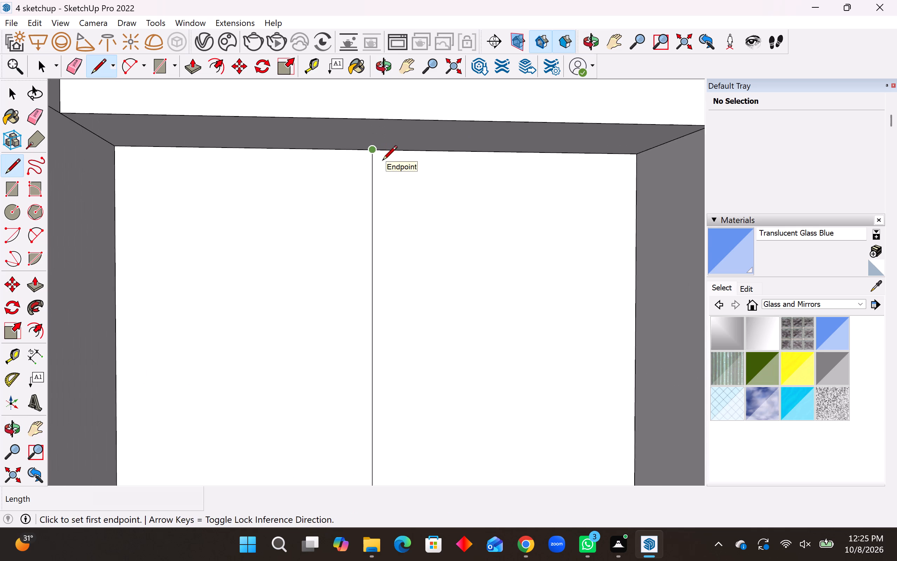
click(381, 150)
scroll(384, 217, down, 5)
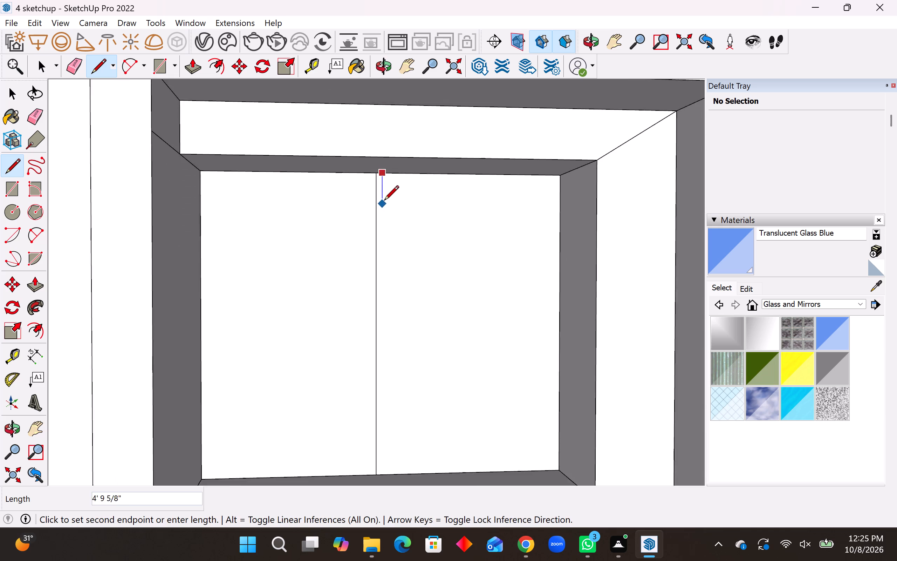
scroll(384, 201, down, 4)
click(388, 383)
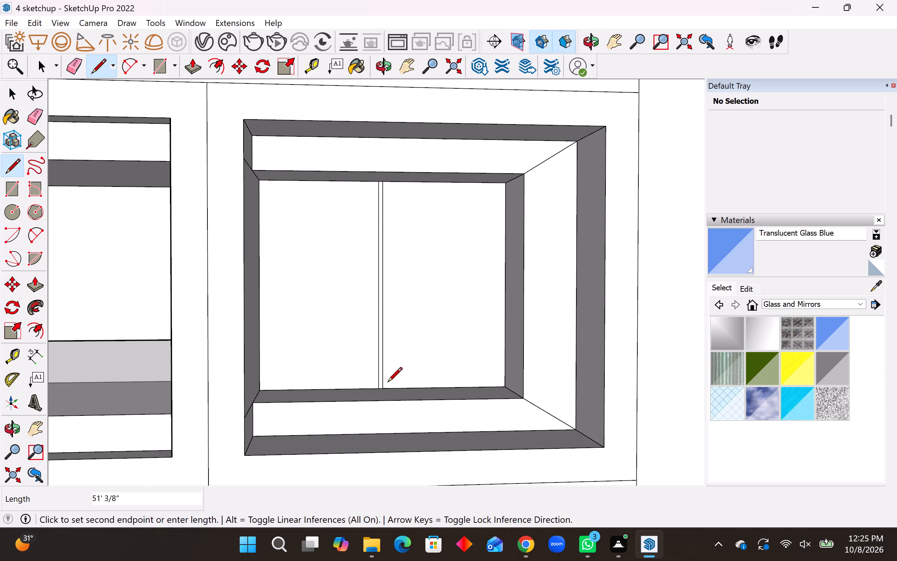
Draw a vertical line about 54' 5 5/16" long down the middle of the lowest right-hand compartment's back panel.
scroll(386, 232, down, 4)
middle_drag(446, 345, 438, 224)
scroll(444, 172, down, 5)
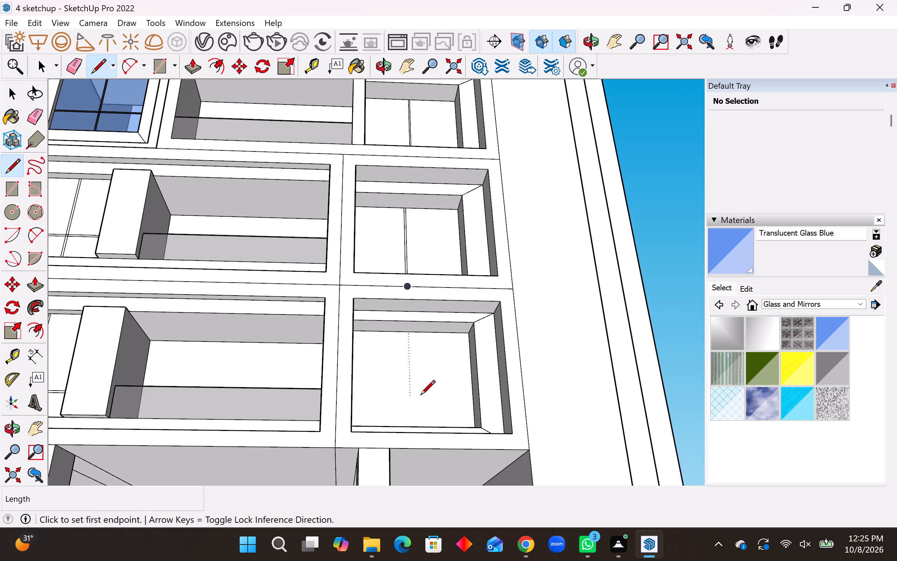
scroll(417, 376, up, 4)
scroll(408, 317, up, 3)
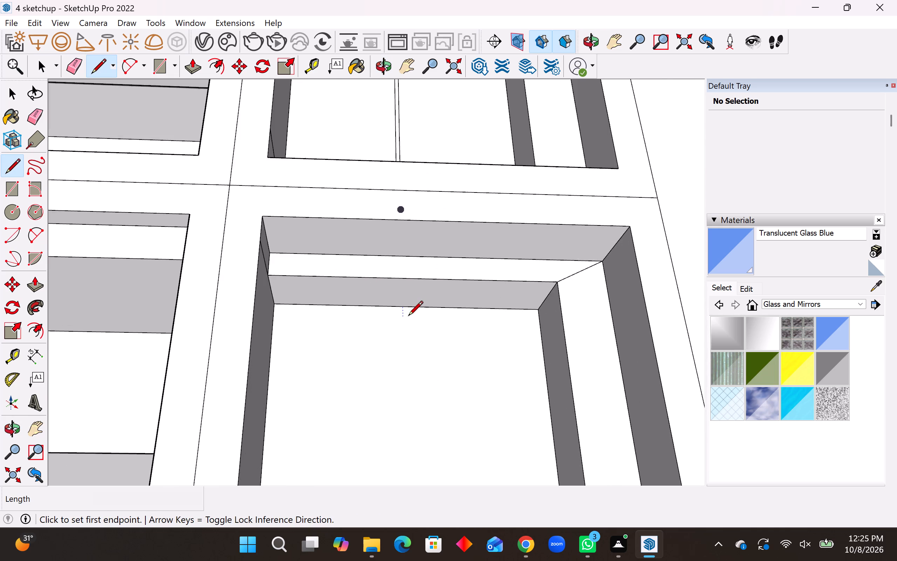
scroll(408, 317, up, 4)
scroll(405, 176, down, 5)
scroll(424, 264, up, 4)
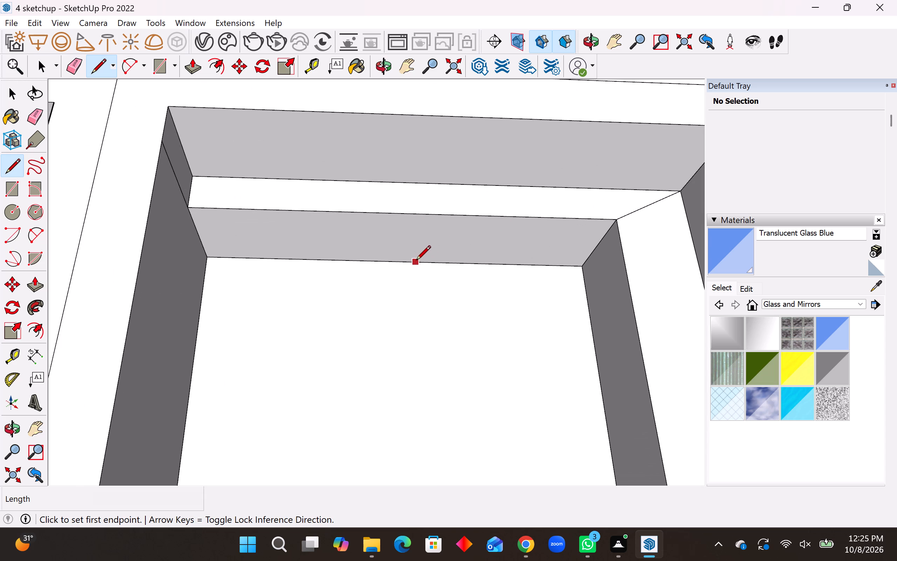
click(389, 263)
scroll(396, 244, down, 10)
middle_drag(404, 305, 406, 434)
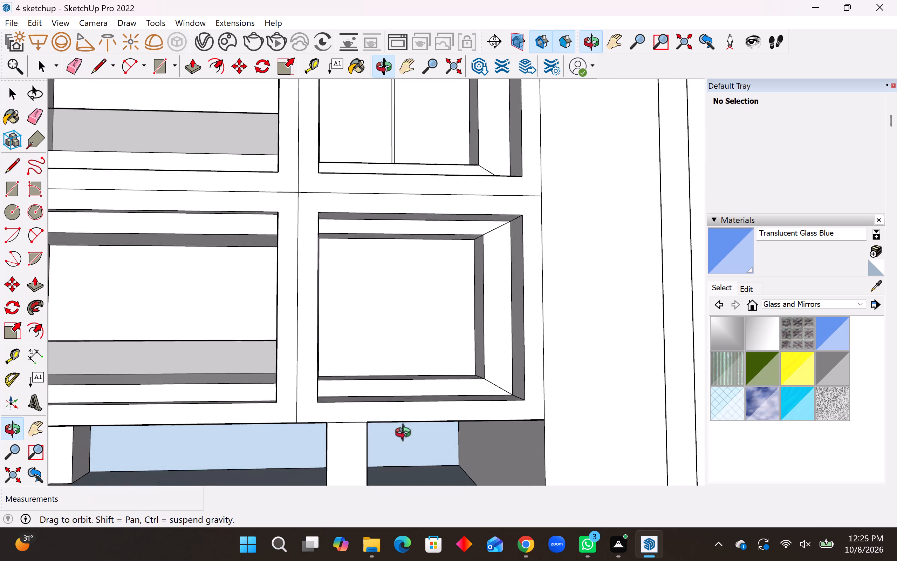
middle_drag(406, 434, 404, 452)
scroll(394, 378, up, 4)
click(393, 371)
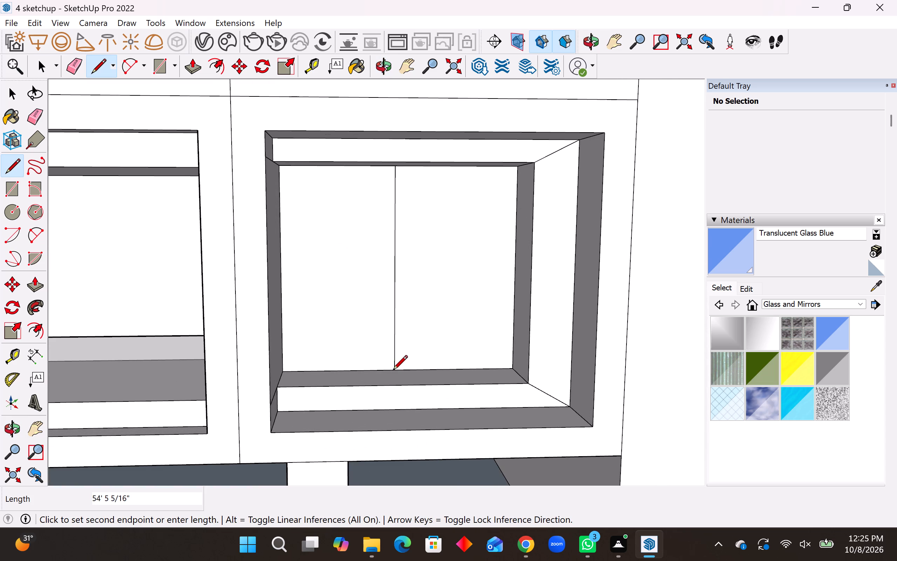
Draw a second full-height vertical line, about 54' 5 5/16" long, just right of the lowest right-hand compartment's centre line.
scroll(417, 203, up, 7)
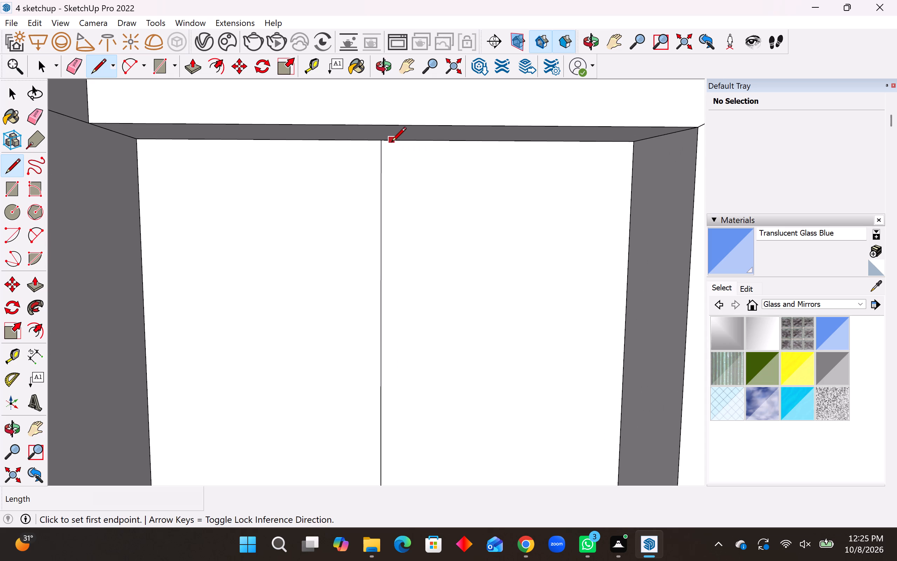
click(390, 143)
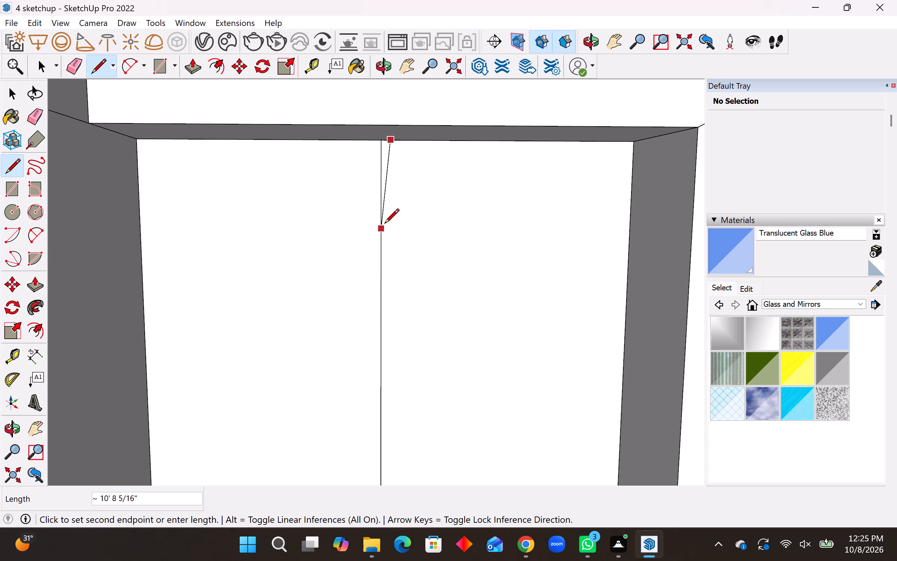
scroll(385, 223, down, 9)
click(397, 358)
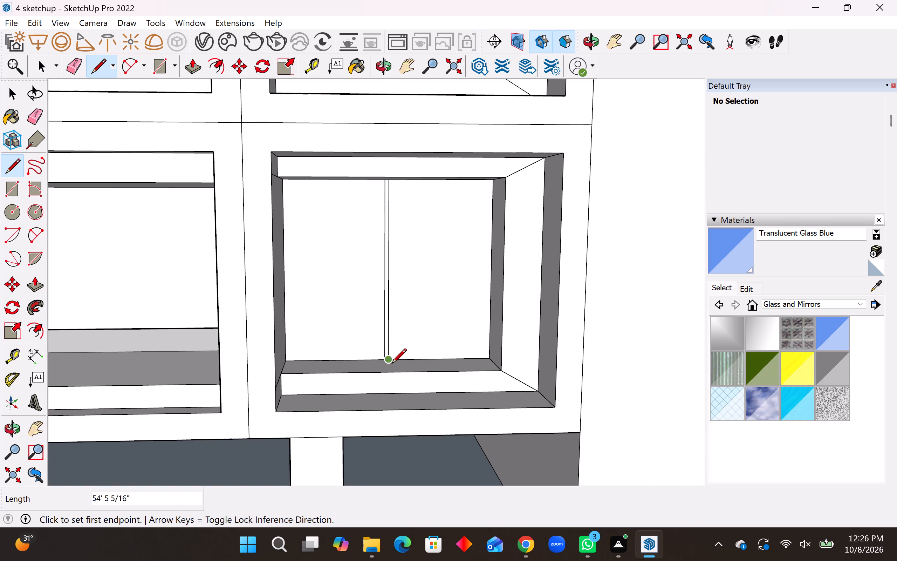
Draw a full-width horizontal line, about 62' 5 1/16" long, across the lower third of the lowest right-hand compartment's back panel.
scroll(390, 430, down, 8)
middle_drag(419, 383, 416, 372)
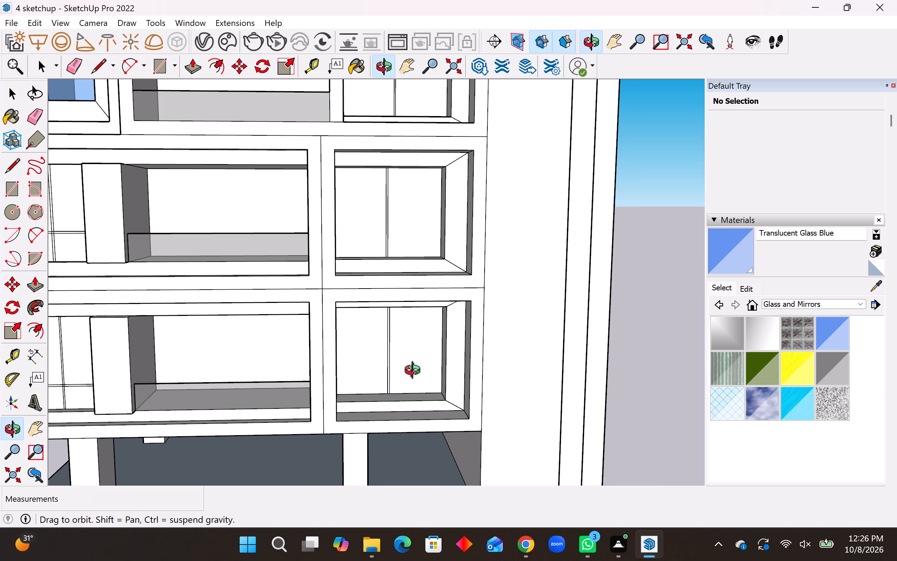
middle_drag(416, 372, 399, 361)
scroll(390, 359, up, 9)
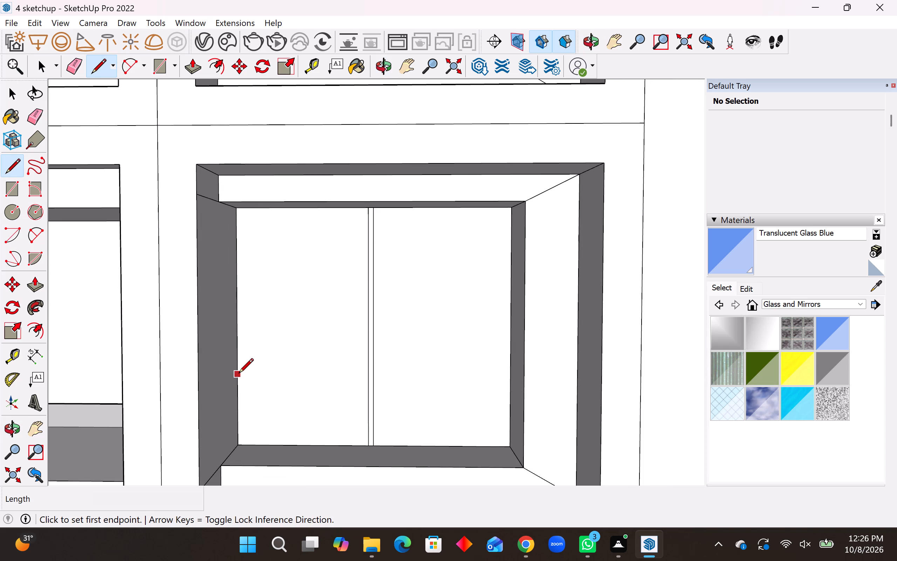
click(238, 372)
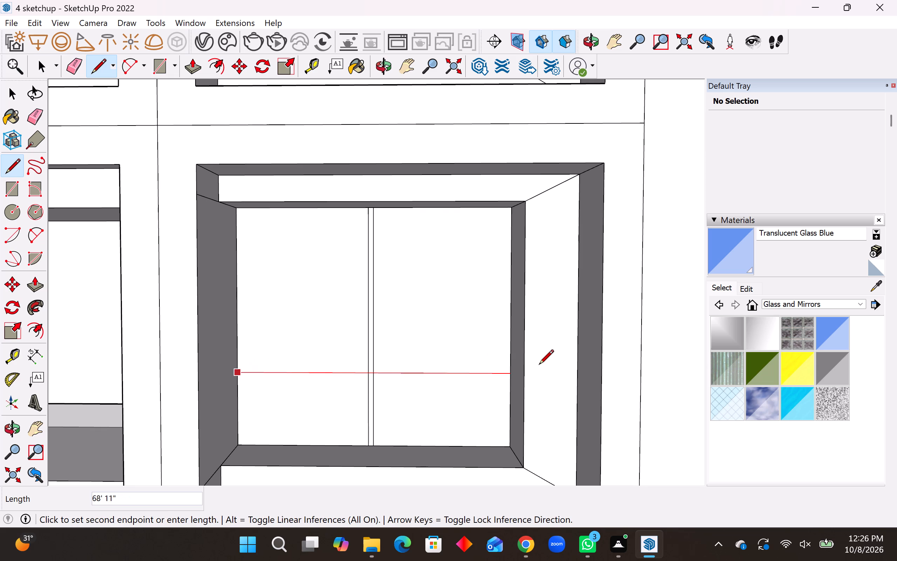
click(509, 375)
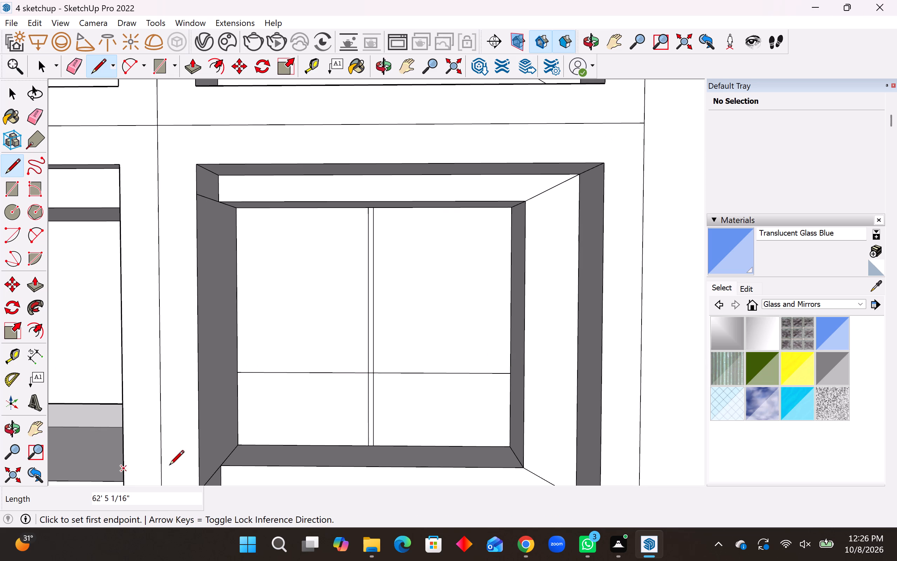
Place a horizontal guide 1' above the horizontal line on the lowest right-hand compartment's back panel.
click(15, 357)
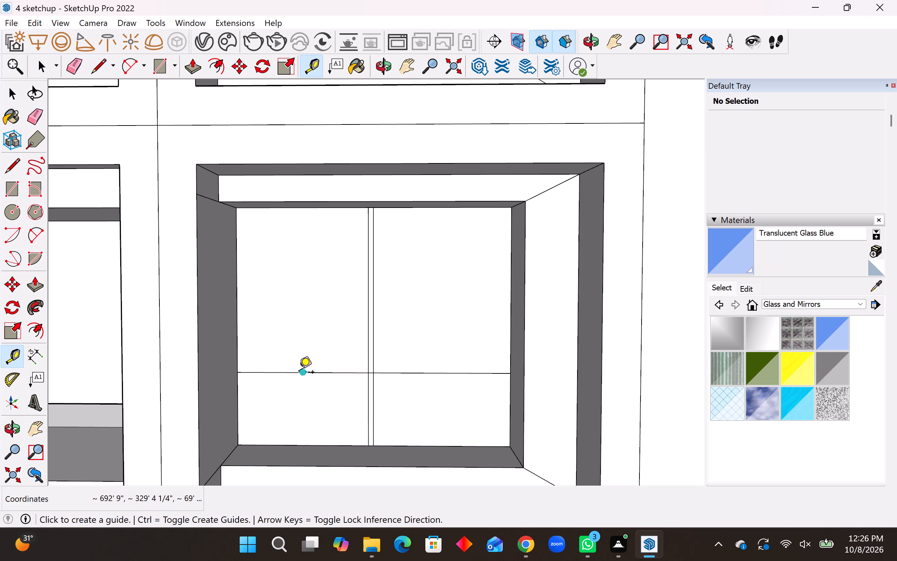
click(299, 373)
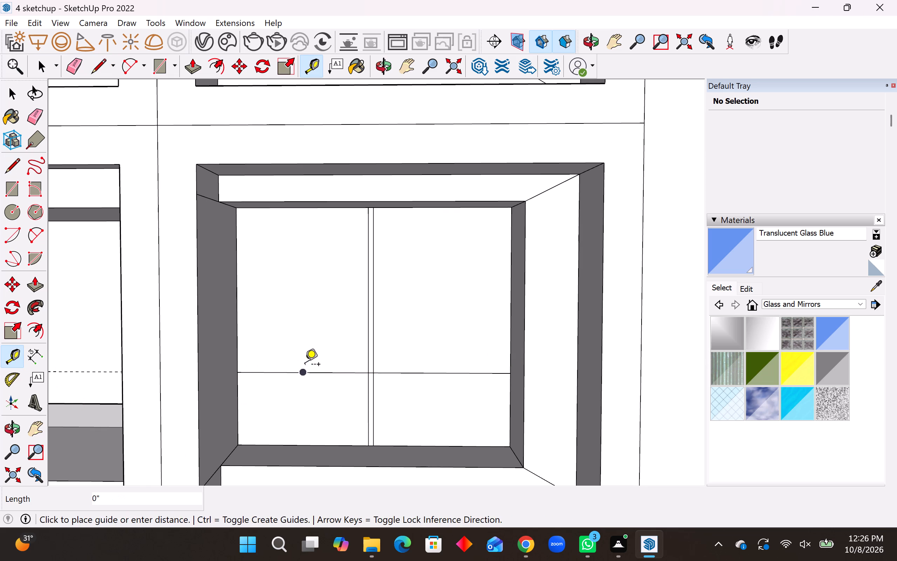
key(1)
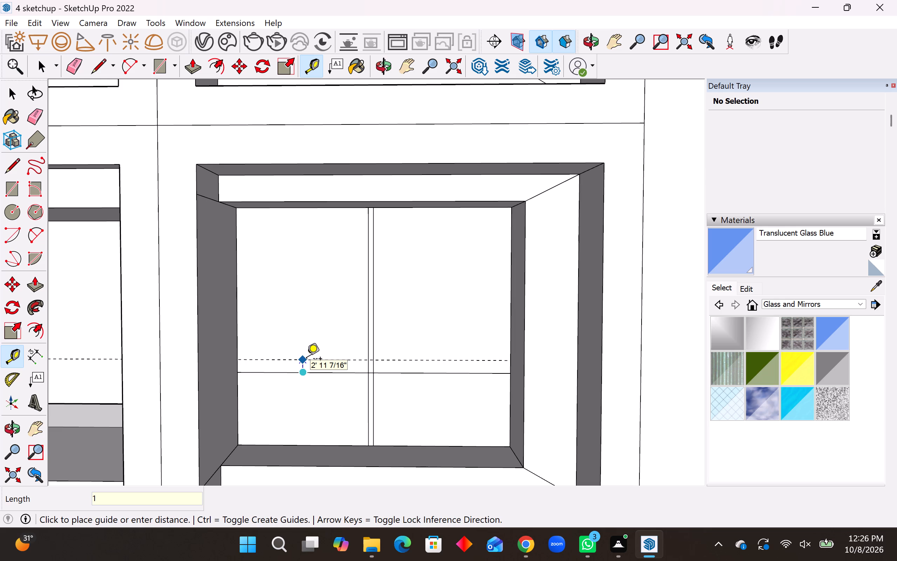
key(apostrophe)
key(Return)
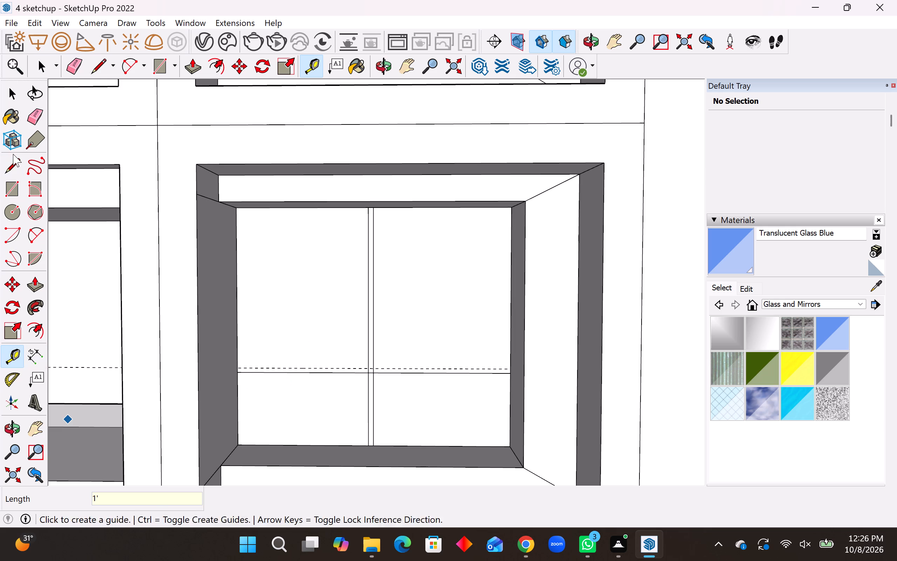
Draw a second full-width horizontal line, about 62' 5 1/16" long, along the guide in the lowest right-hand compartment.
click(12, 162)
scroll(260, 390, up, 3)
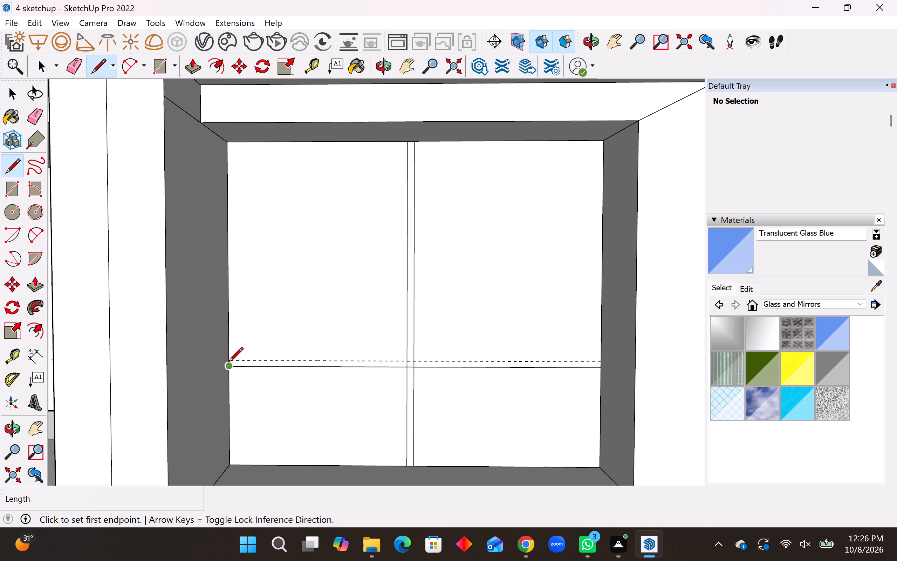
scroll(232, 361, up, 3)
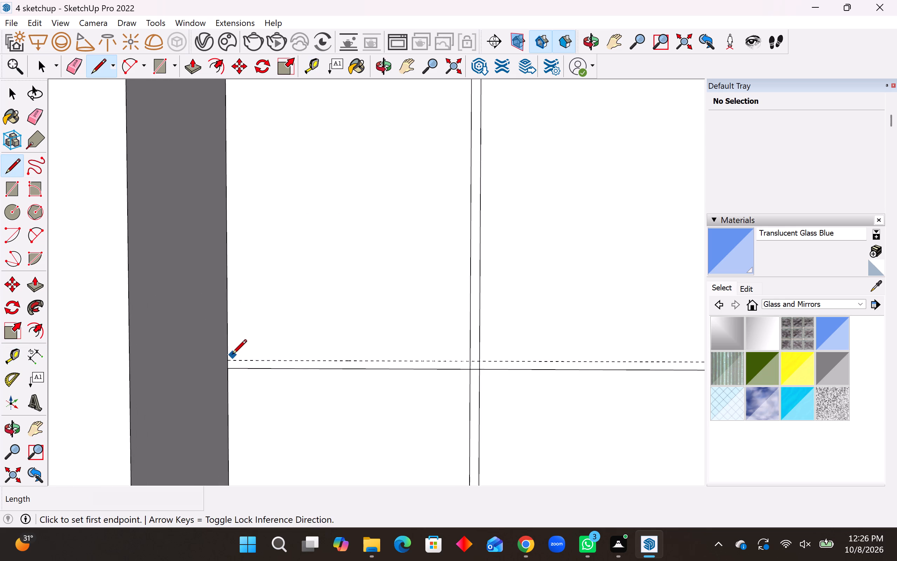
click(230, 358)
scroll(203, 413, down, 9)
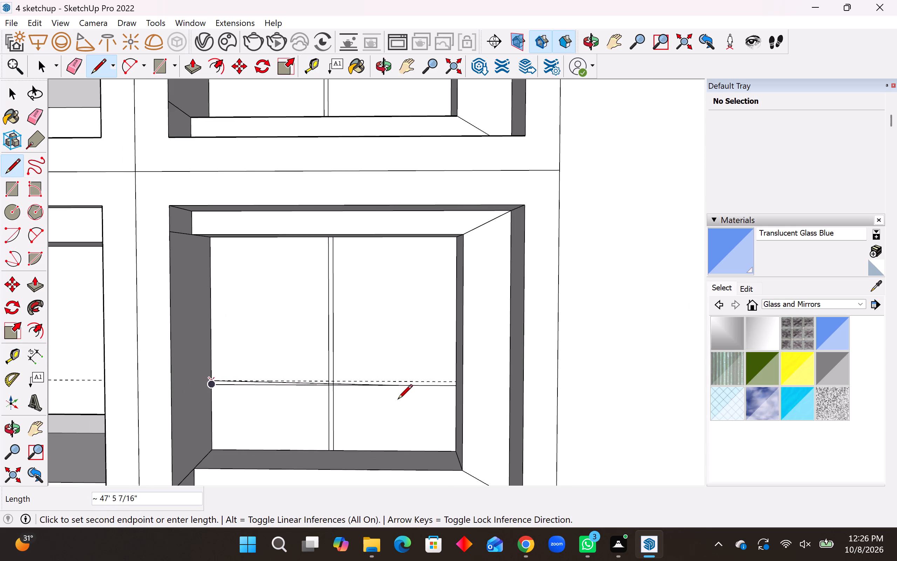
scroll(398, 400, up, 6)
scroll(481, 372, up, 3)
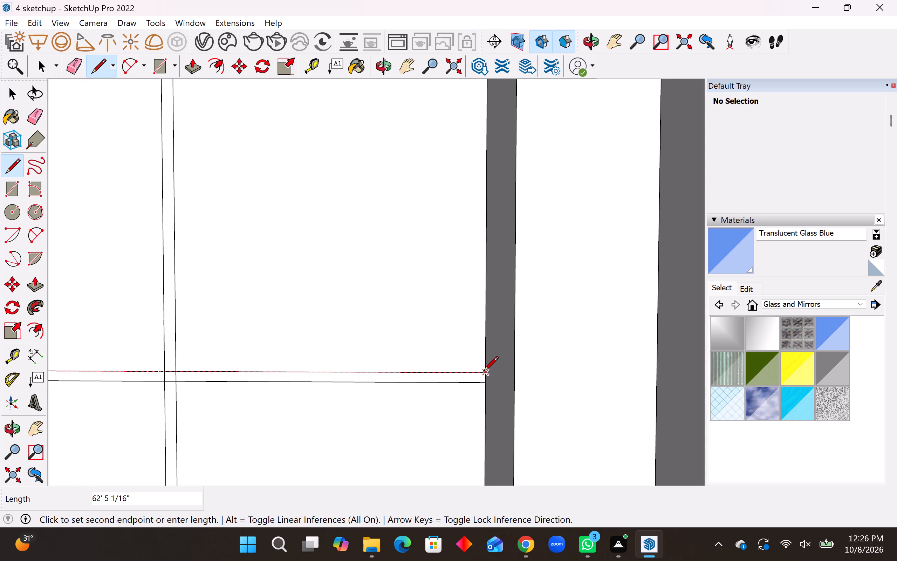
click(484, 372)
Draw a full-width horizontal line across the lower part of the fourth right-hand compartment's back panel.
scroll(349, 485, down, 13)
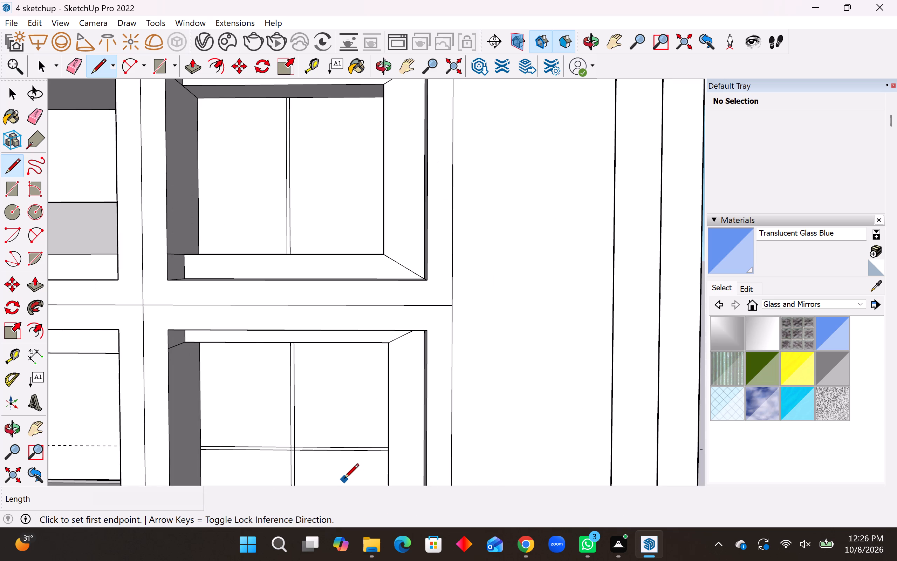
scroll(344, 479, down, 8)
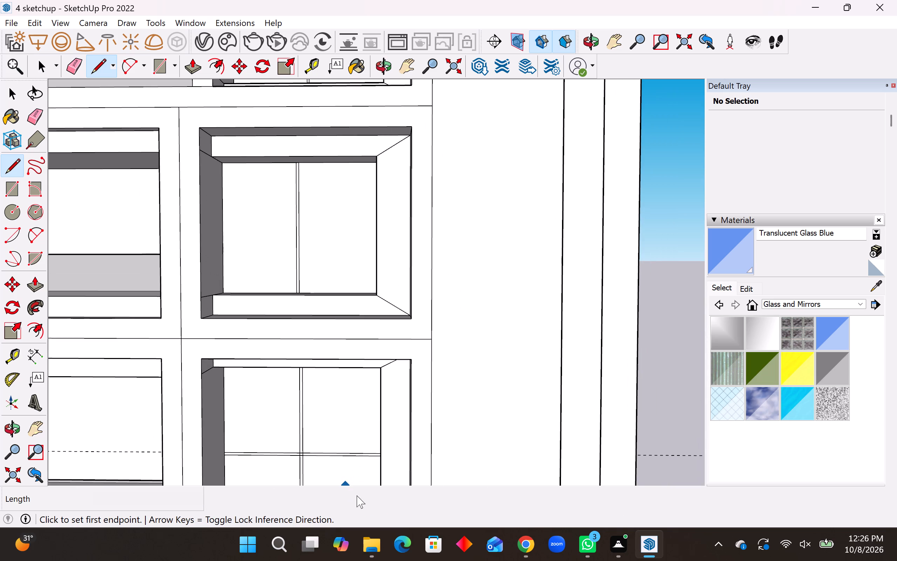
scroll(360, 433, down, 8)
scroll(305, 348, up, 7)
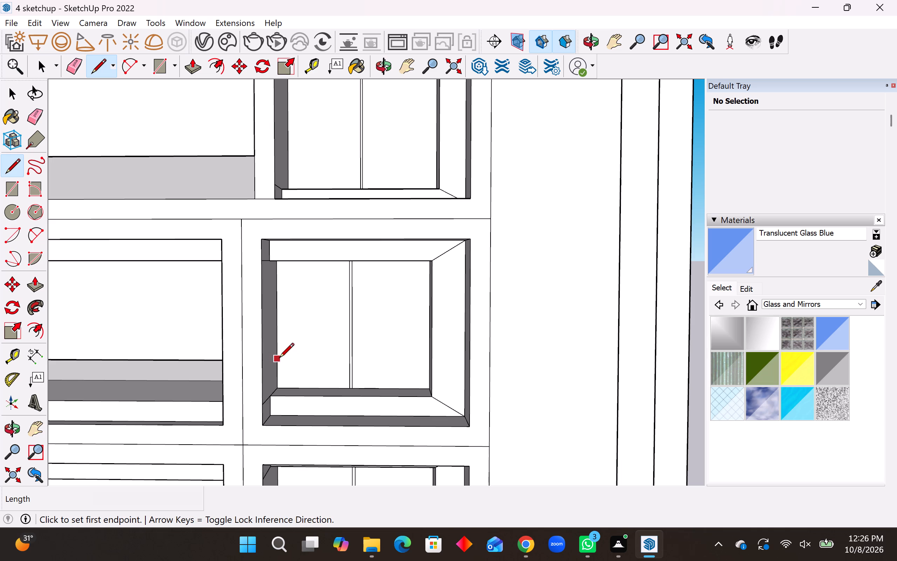
scroll(279, 357, up, 7)
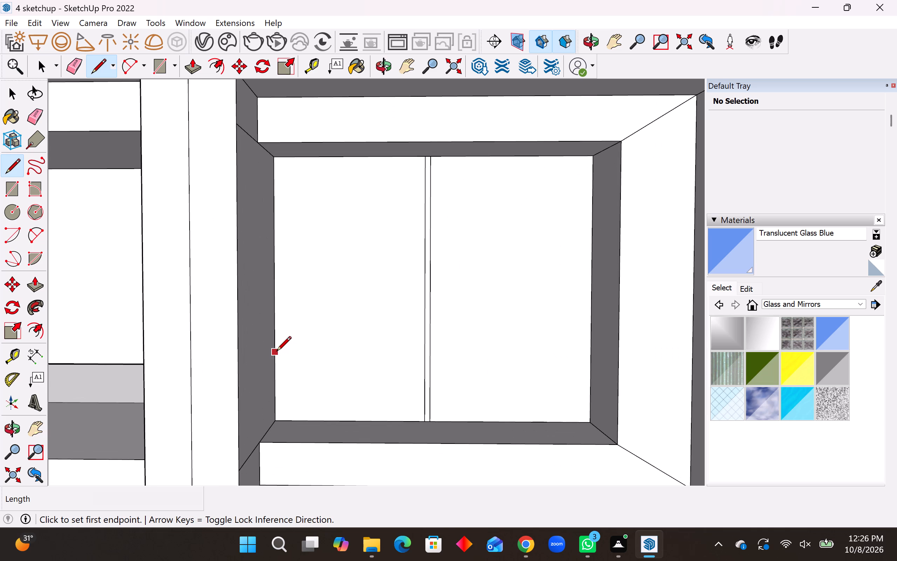
click(276, 351)
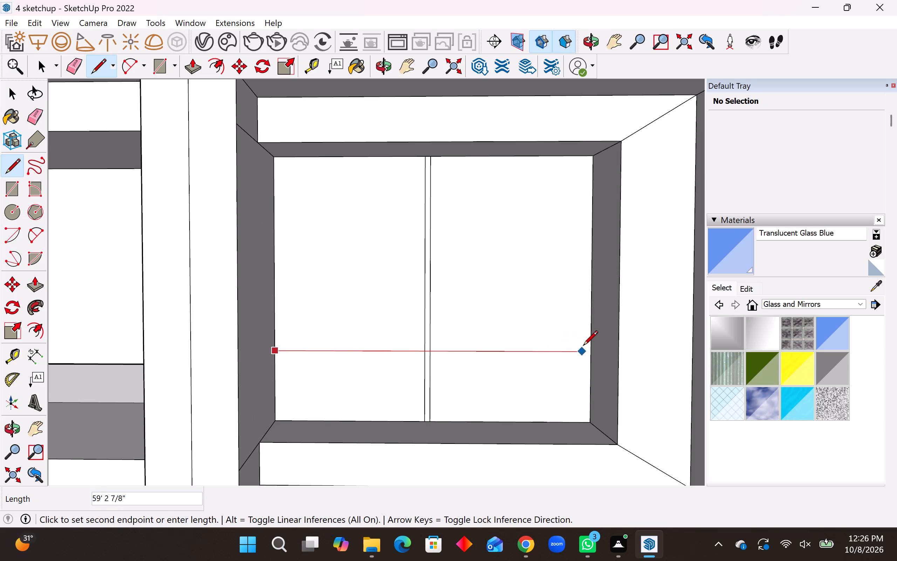
click(587, 347)
Place a horizontal guide 1' above the horizontal line on the fourth right-hand compartment's back panel.
click(17, 354)
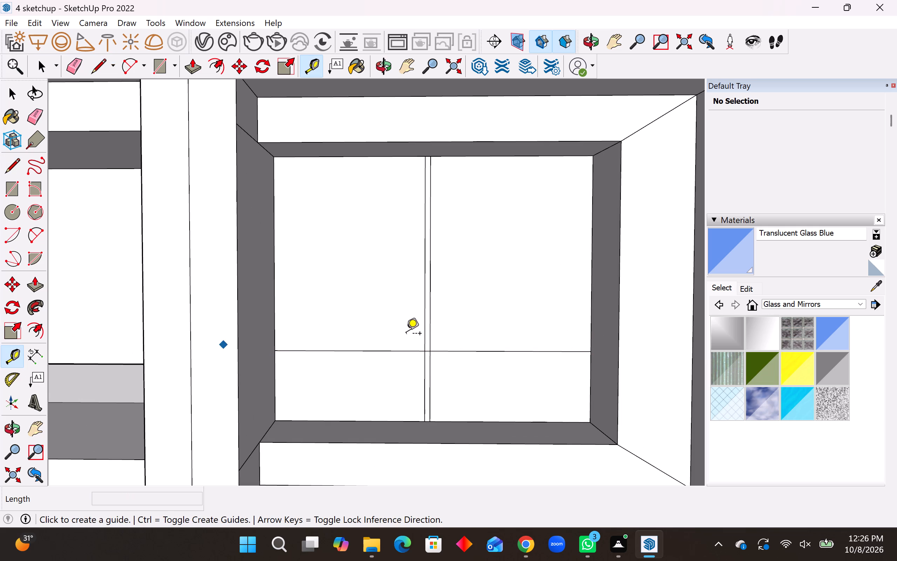
click(377, 347)
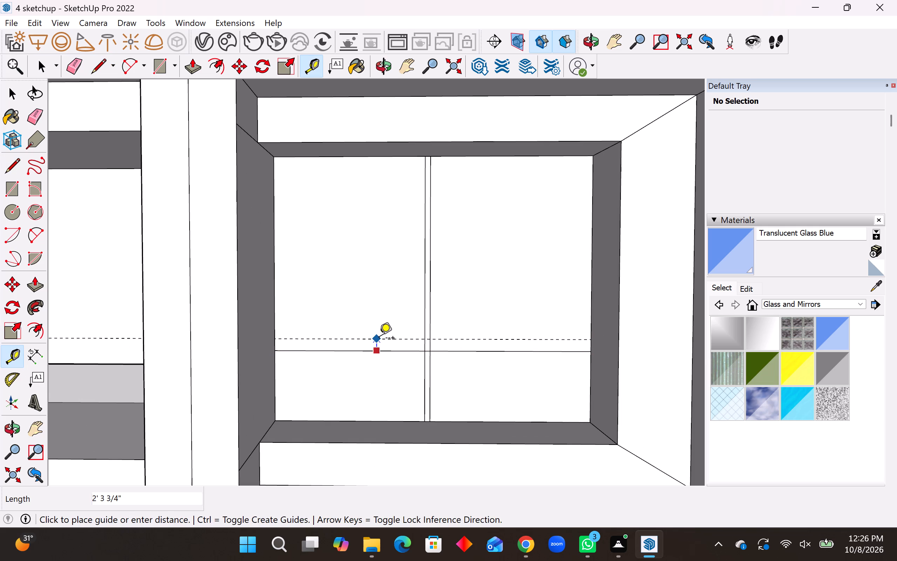
key(1)
key(apostrophe)
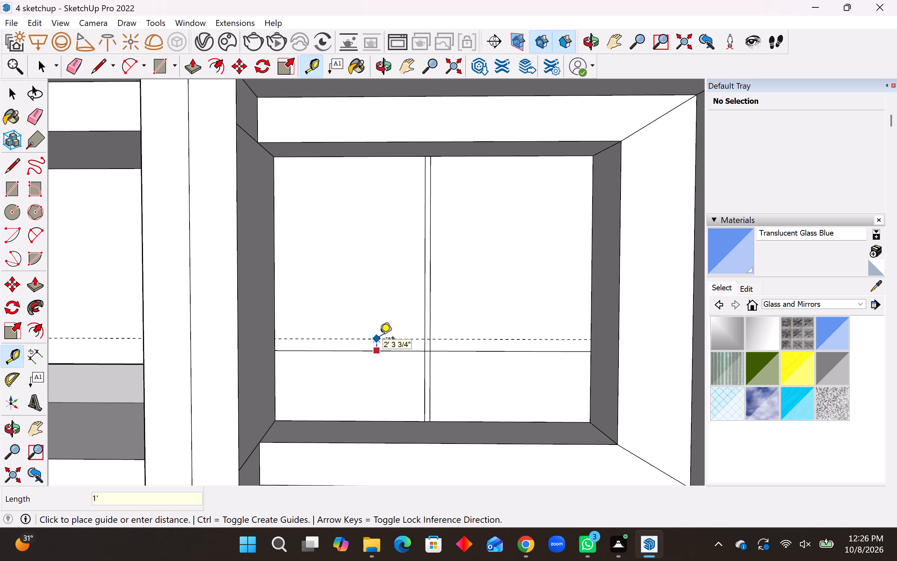
key(Return)
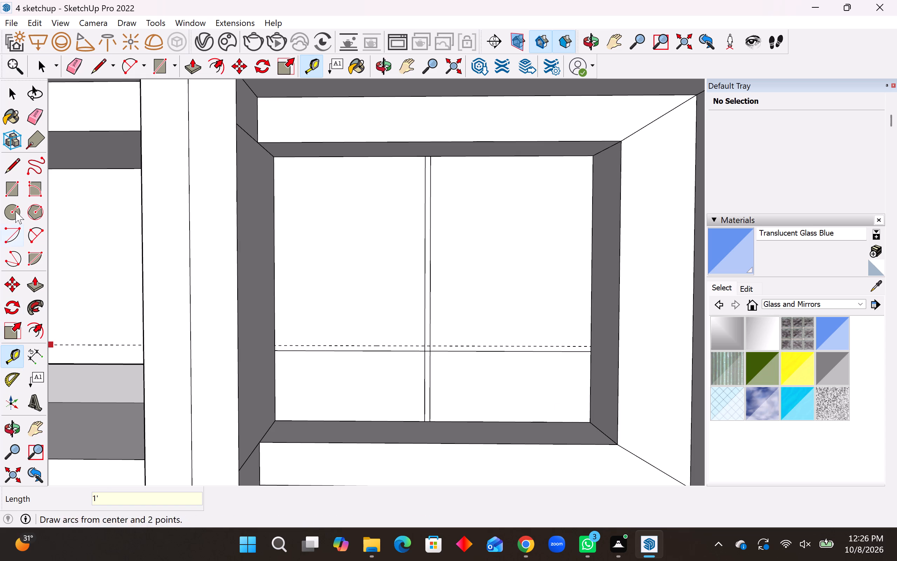
Draw a second full-width horizontal line, about 60' 10 3/4" long, along the guide in the fourth right-hand compartment.
click(14, 159)
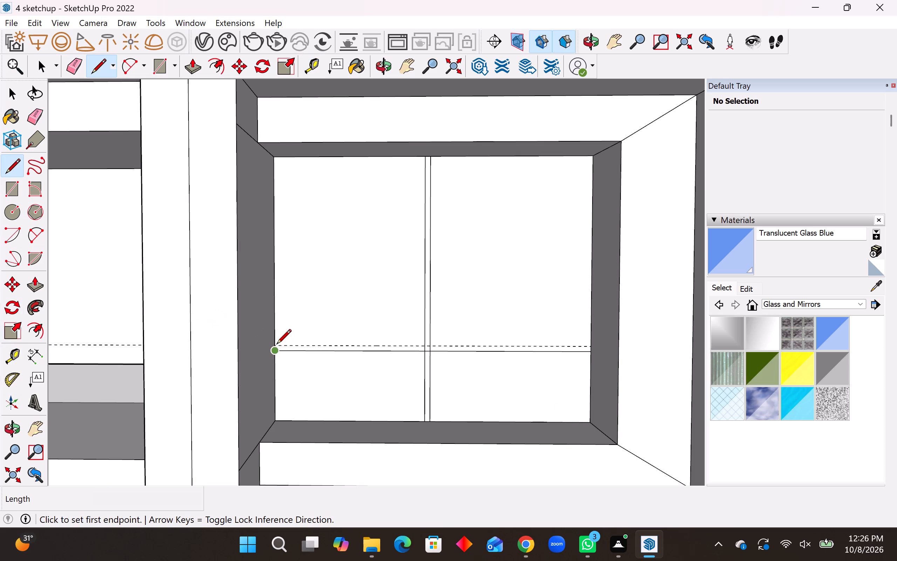
scroll(293, 347, up, 3)
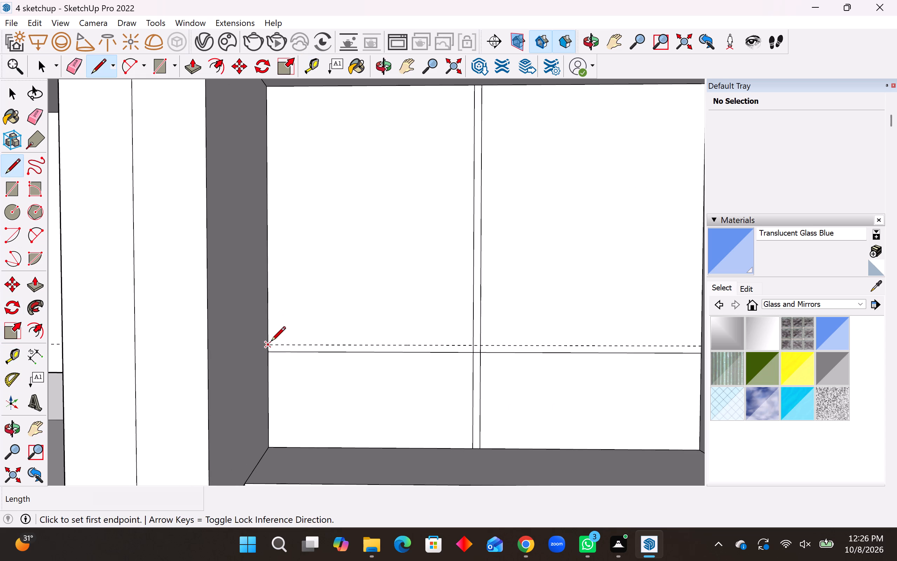
click(271, 342)
scroll(260, 384, down, 7)
scroll(498, 382, up, 4)
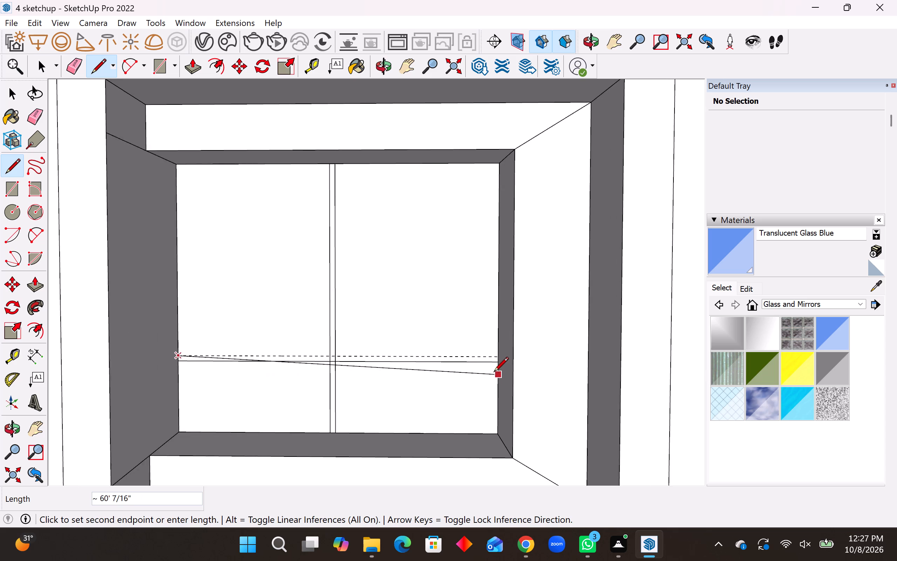
scroll(494, 373, up, 5)
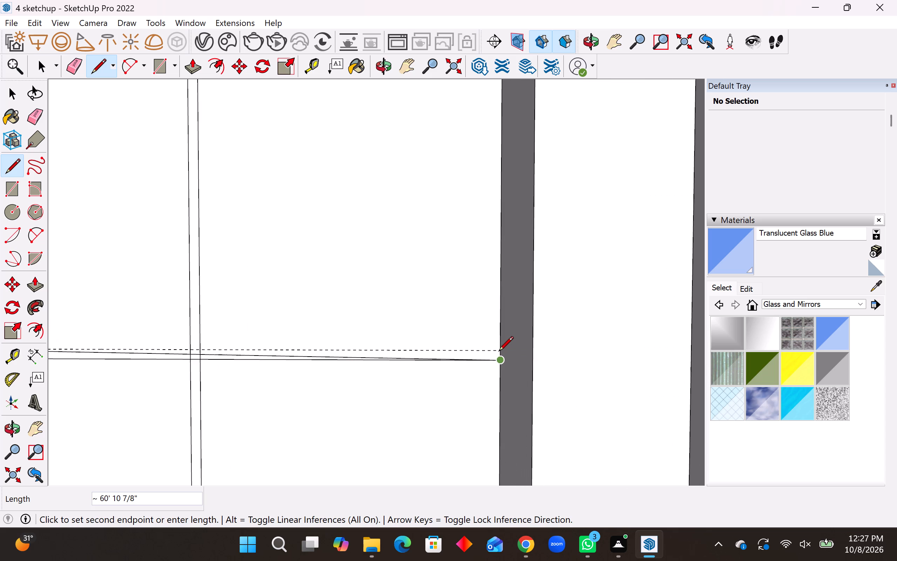
click(500, 351)
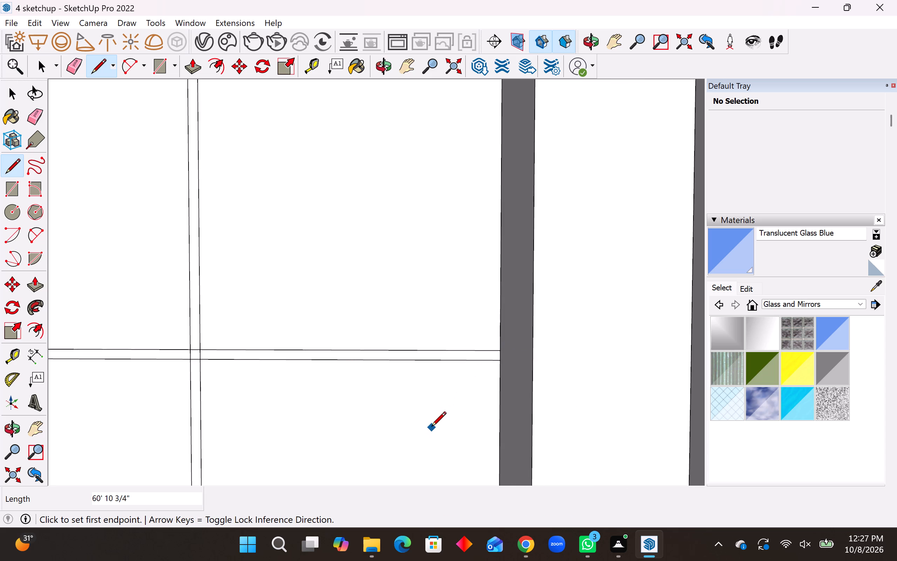
Draw a full-width horizontal line, about 58' 8 1/2" long, across the lower part of the third right-hand compartment's back panel.
scroll(435, 464, down, 19)
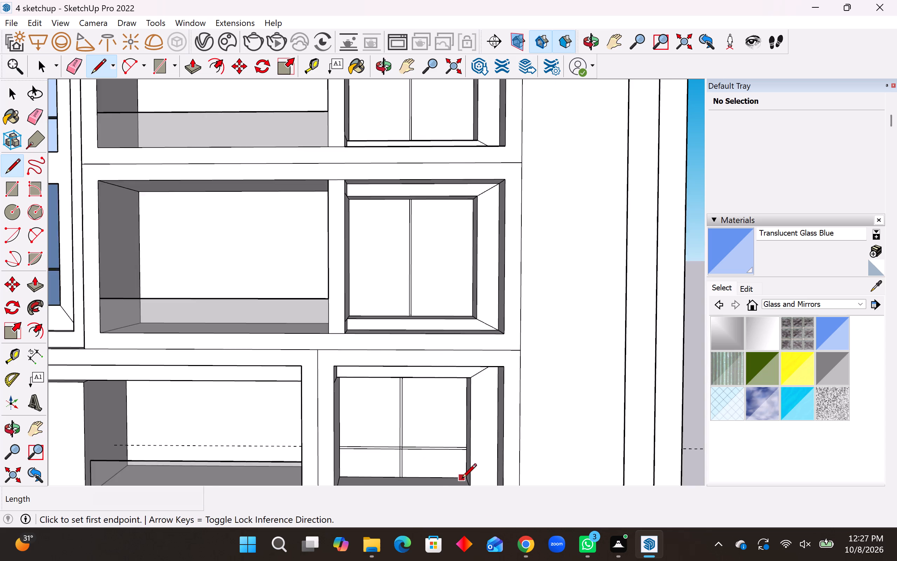
scroll(462, 479, down, 2)
scroll(479, 311, up, 11)
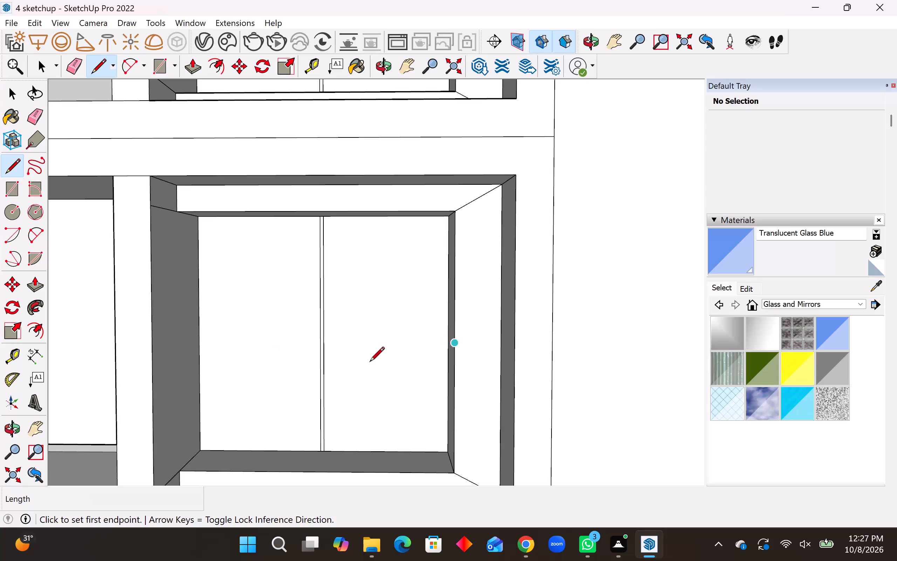
click(202, 380)
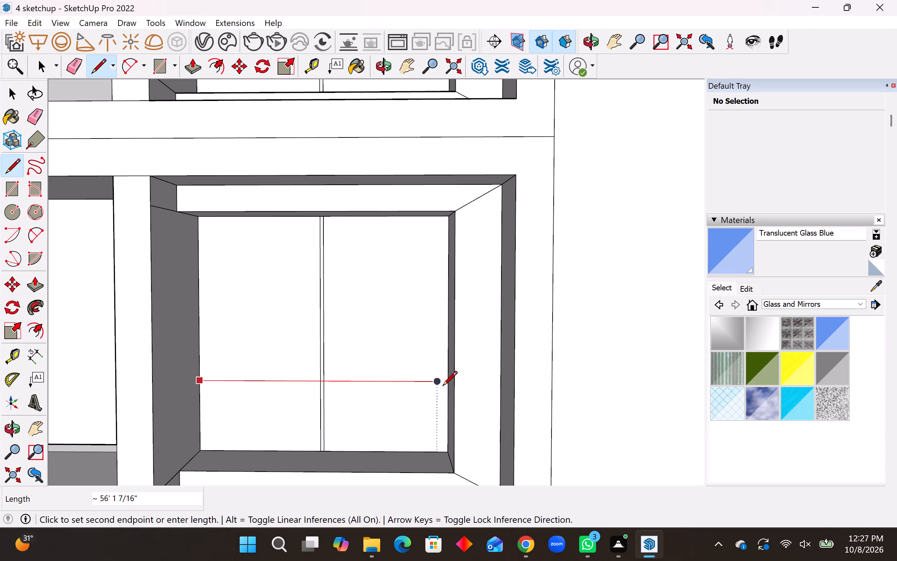
click(447, 384)
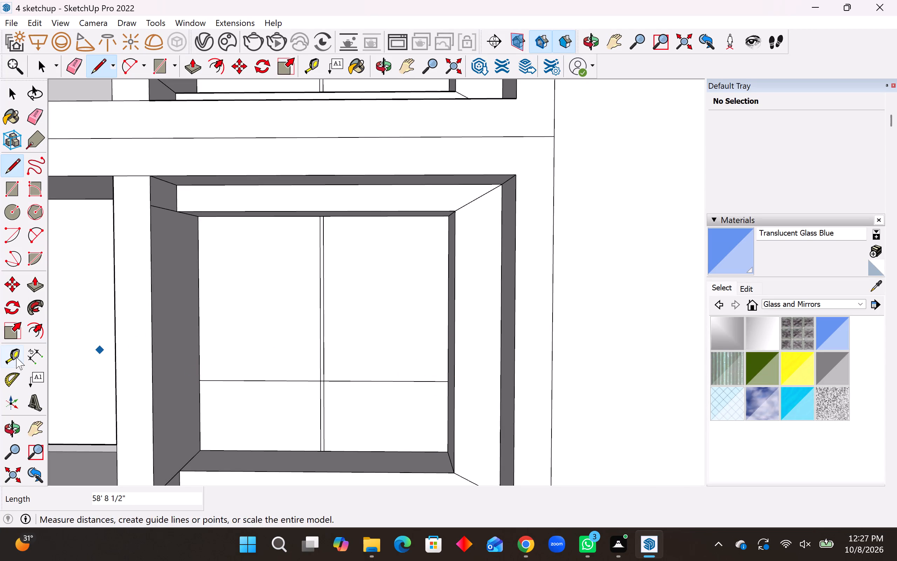
Place a horizontal guide 1' above the horizontal line on the third right-hand compartment's back panel.
click(16, 357)
click(282, 383)
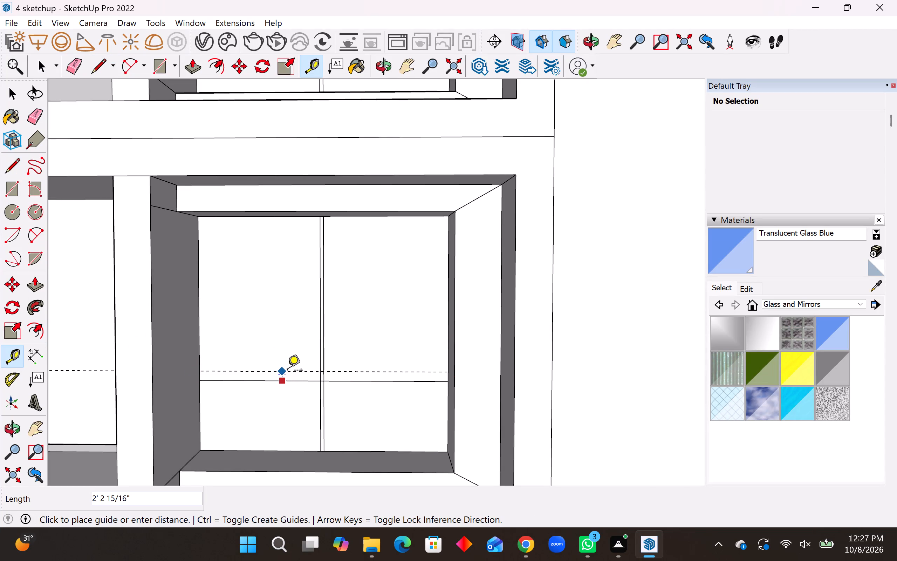
text(1')
key(Return)
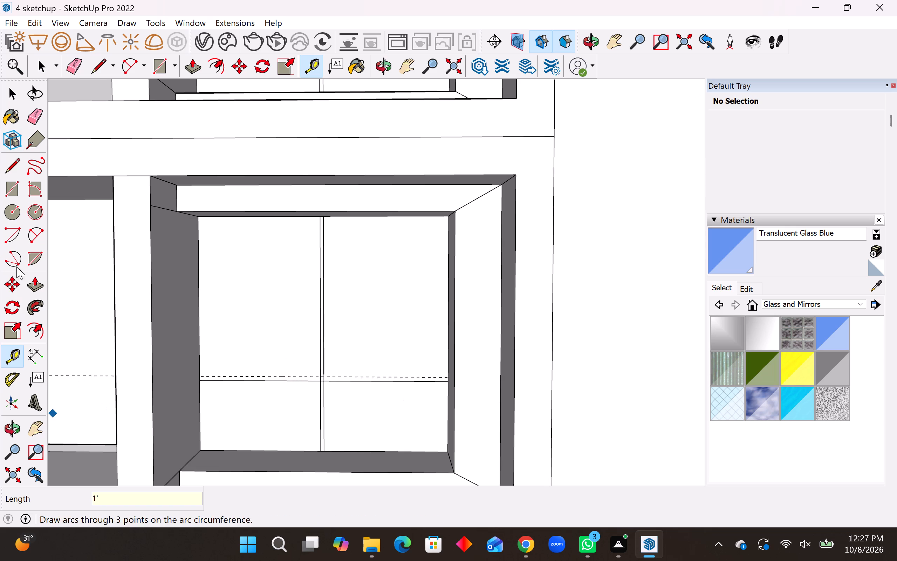
Draw a second full-width horizontal line along the guide on the third right-hand compartment's back panel.
click(9, 165)
scroll(431, 508, up, 4)
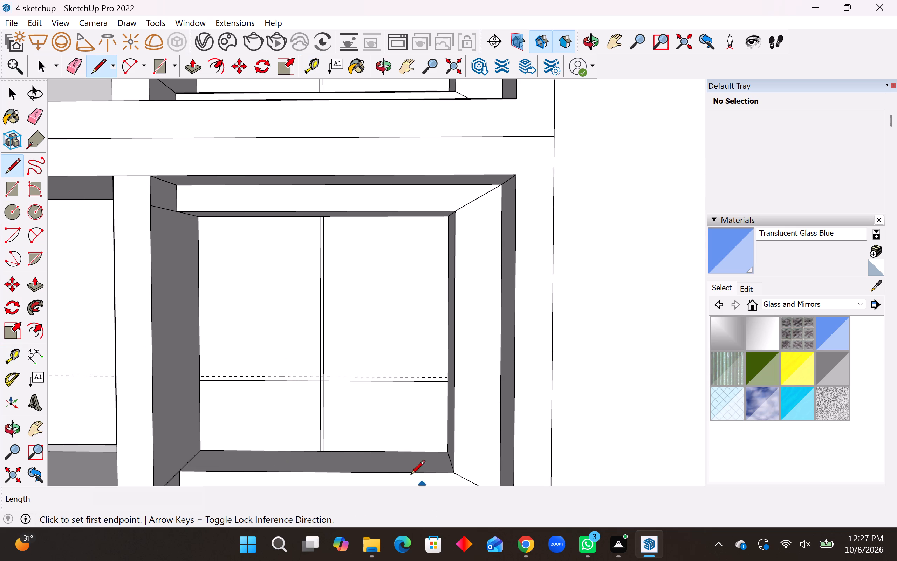
scroll(365, 446, up, 4)
click(118, 339)
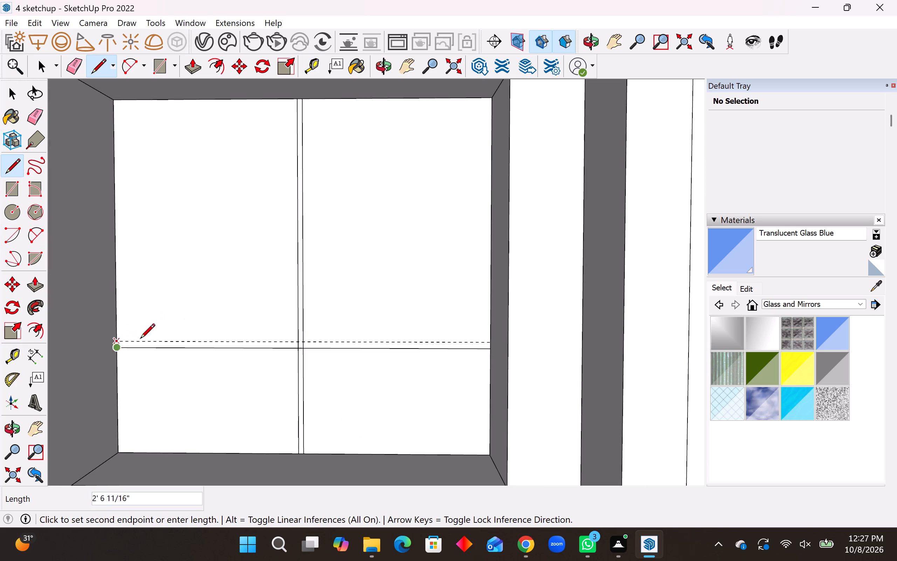
click(491, 340)
Draw a full-width horizontal line, about 58' 8 1/2" long, across the lower part of the second right-hand compartment's back panel.
scroll(475, 420, down, 18)
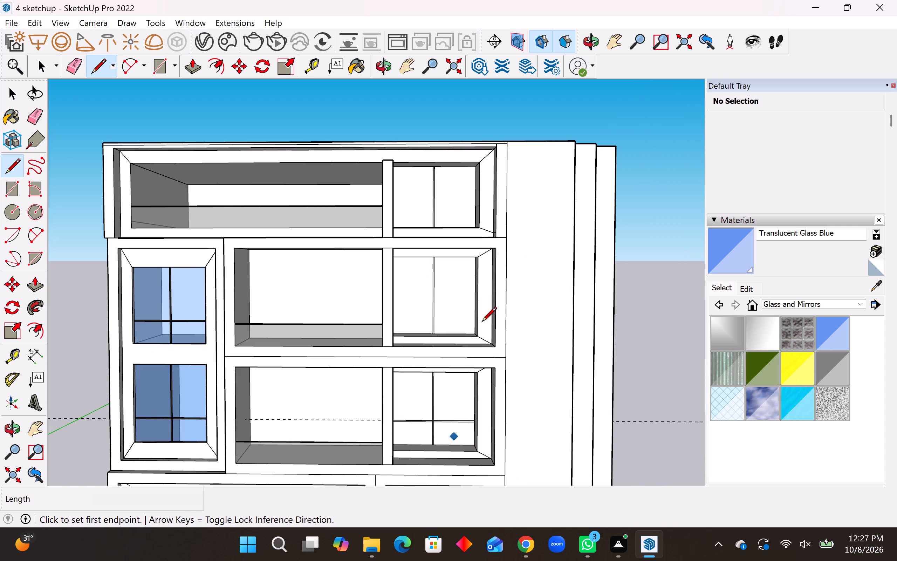
scroll(509, 267, up, 12)
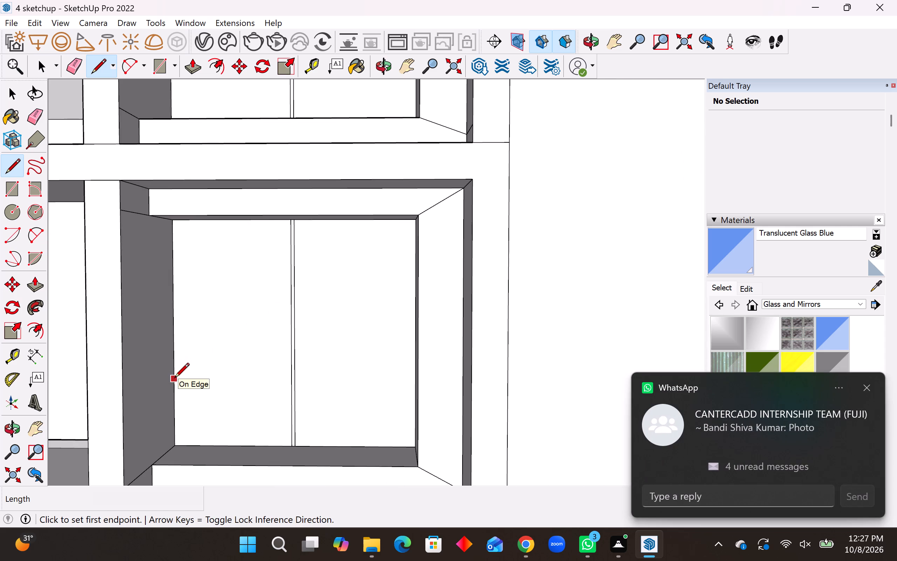
click(174, 381)
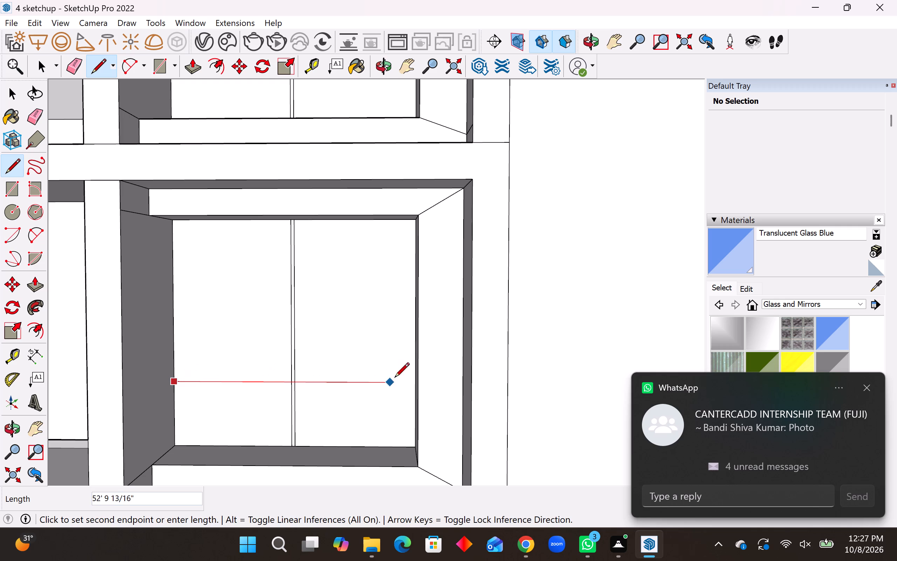
click(412, 377)
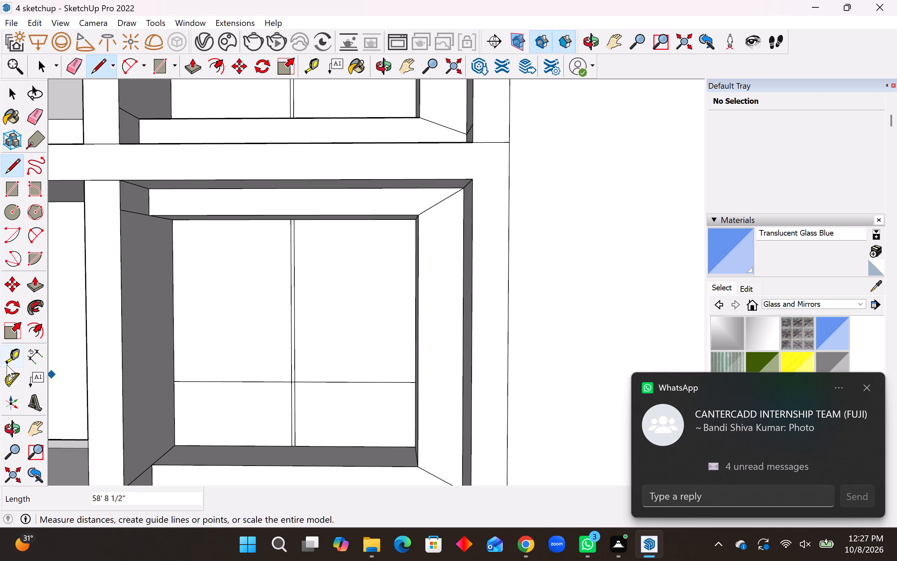
Place a horizontal guide 1' above the horizontal line on the second right-hand compartment's back panel.
click(10, 354)
click(251, 380)
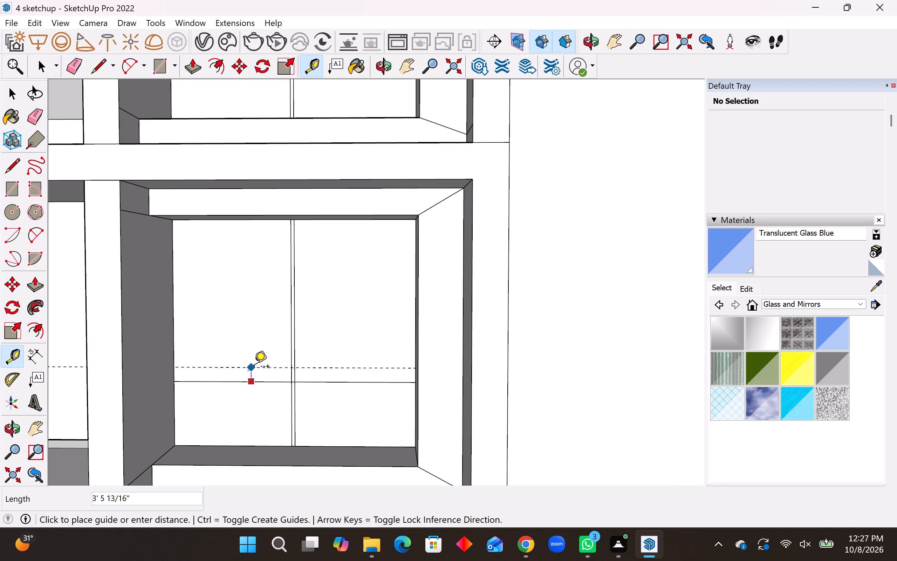
key(1)
key(apostrophe)
key(Return)
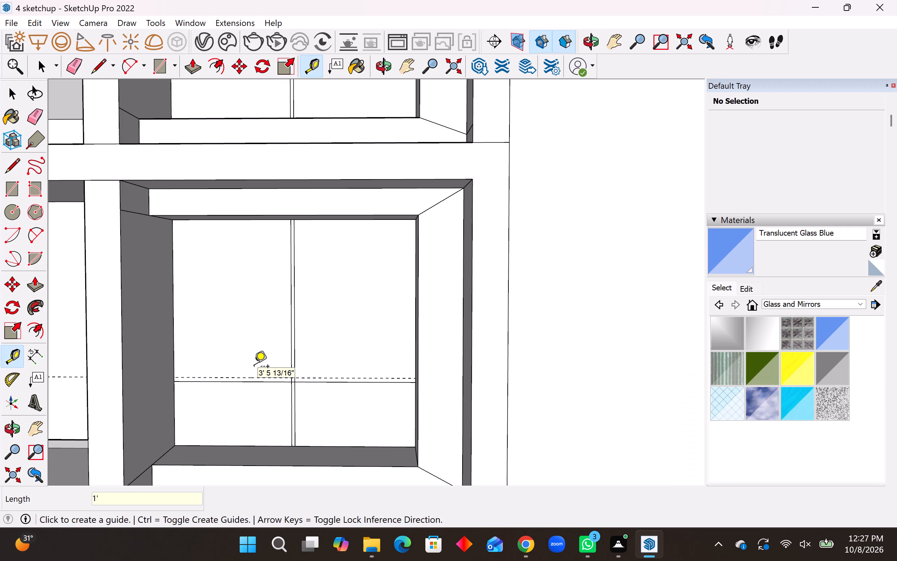
Draw a second full-width horizontal line, about 58' 8 1/2" long, along the guide in the second right-hand compartment.
scroll(231, 438, up, 4)
scroll(256, 413, up, 3)
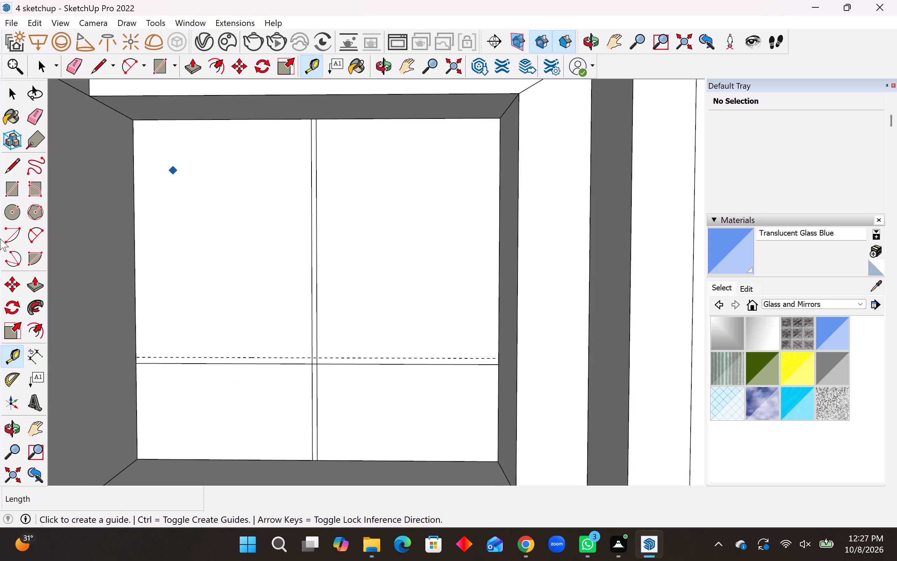
click(15, 166)
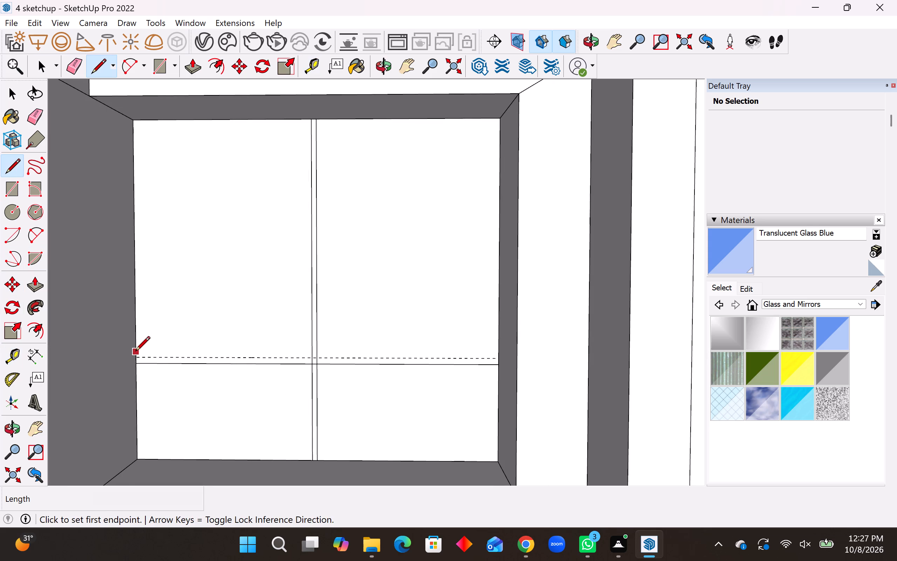
scroll(138, 361, up, 3)
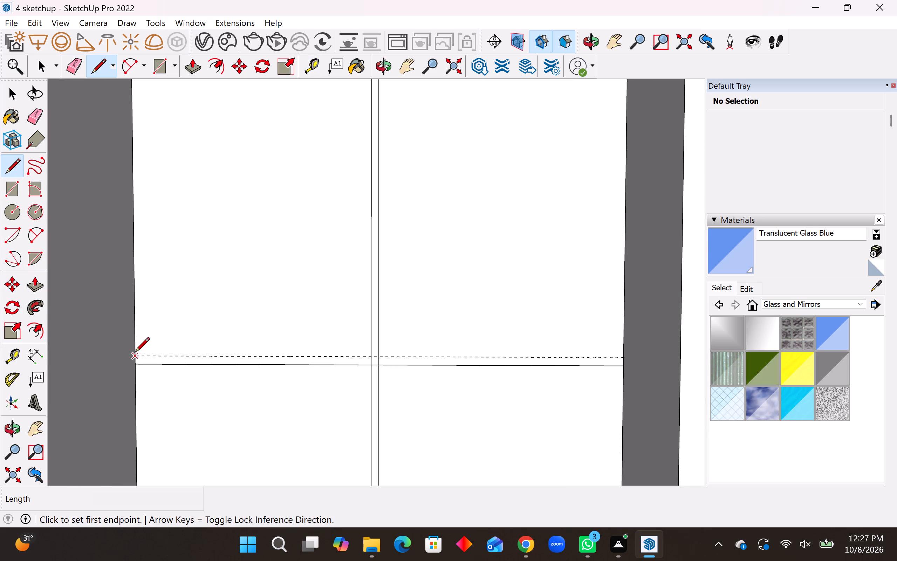
click(135, 353)
scroll(143, 391, down, 7)
scroll(323, 387, up, 3)
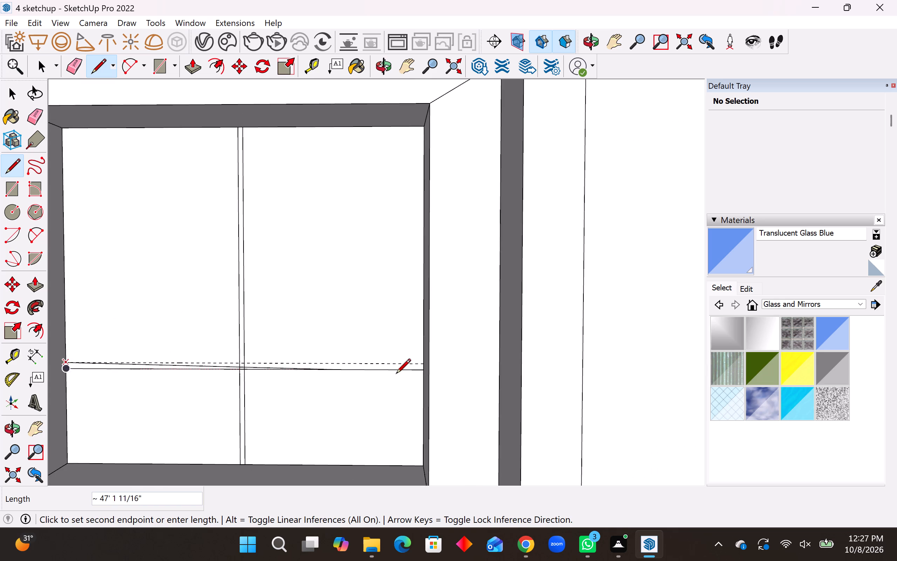
scroll(396, 374, up, 3)
middle_drag(413, 369, 453, 366)
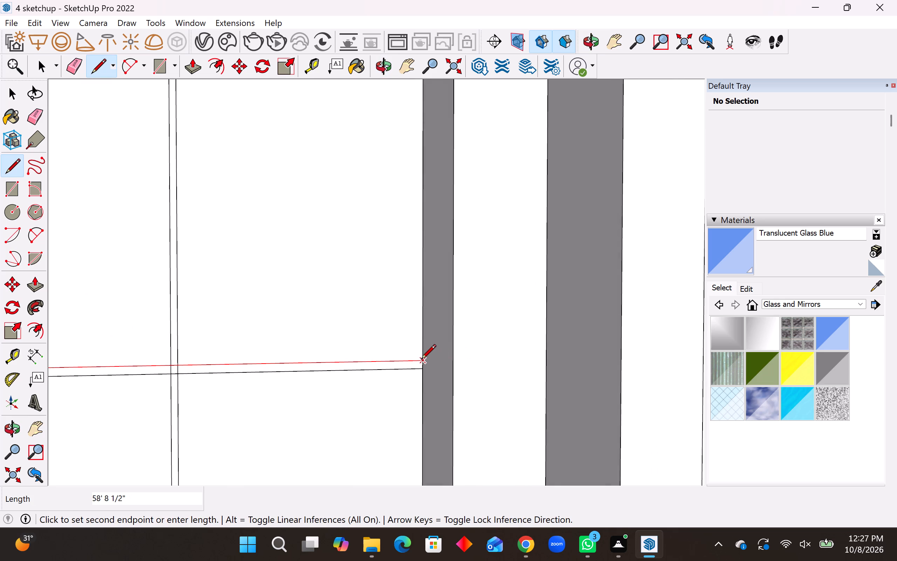
click(421, 360)
Draw a full-width horizontal line, about 58' 8 1/2" long, across the lower part of the top right-hand compartment's back panel.
scroll(416, 420, down, 20)
scroll(436, 319, up, 4)
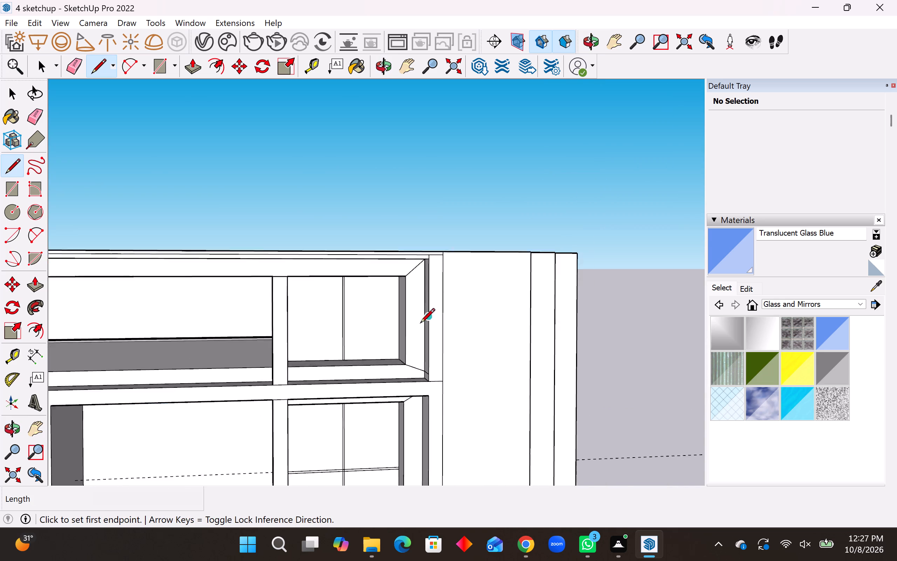
scroll(420, 324, up, 8)
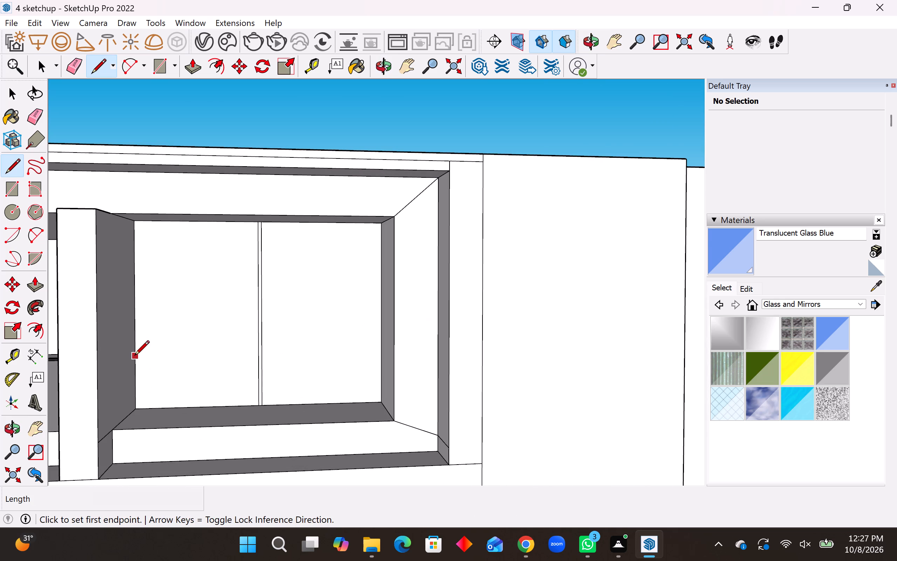
click(135, 356)
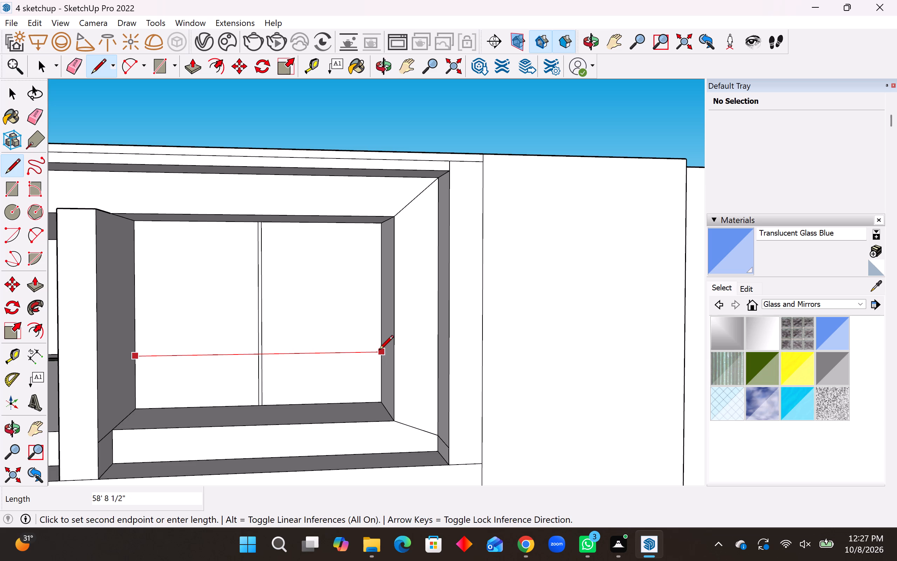
click(379, 351)
Place a horizontal guide 1' above the horizontal line on the top right-hand compartment's back panel.
click(12, 349)
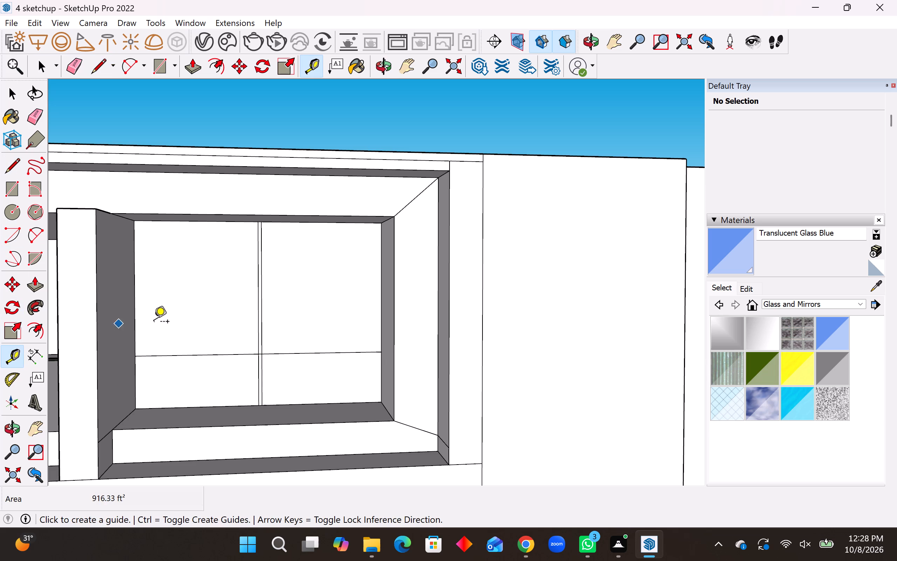
click(174, 353)
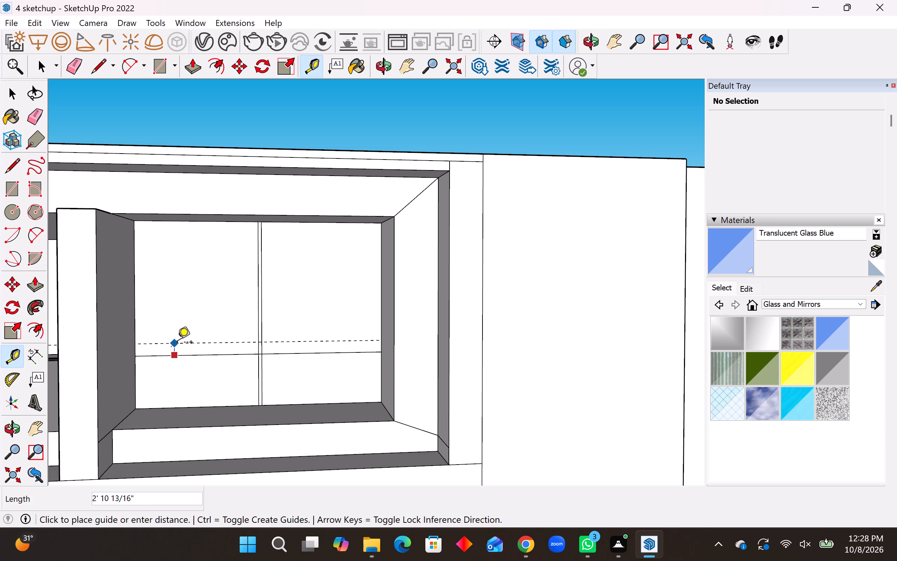
key(1)
key(apostrophe)
key(Return)
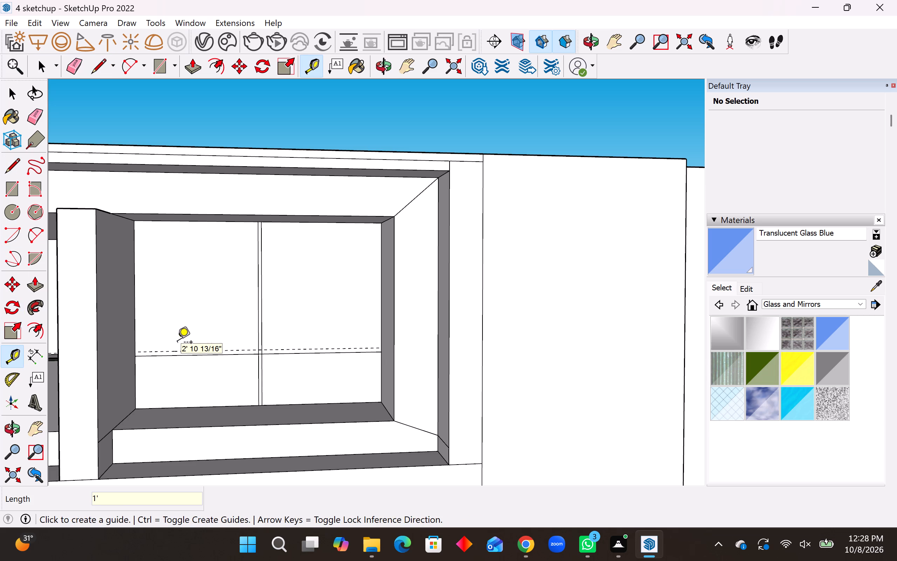
Draw a second full-width horizontal line, about 58' 8 1/2" long, along the guide on the top right-hand compartment's back panel.
click(12, 170)
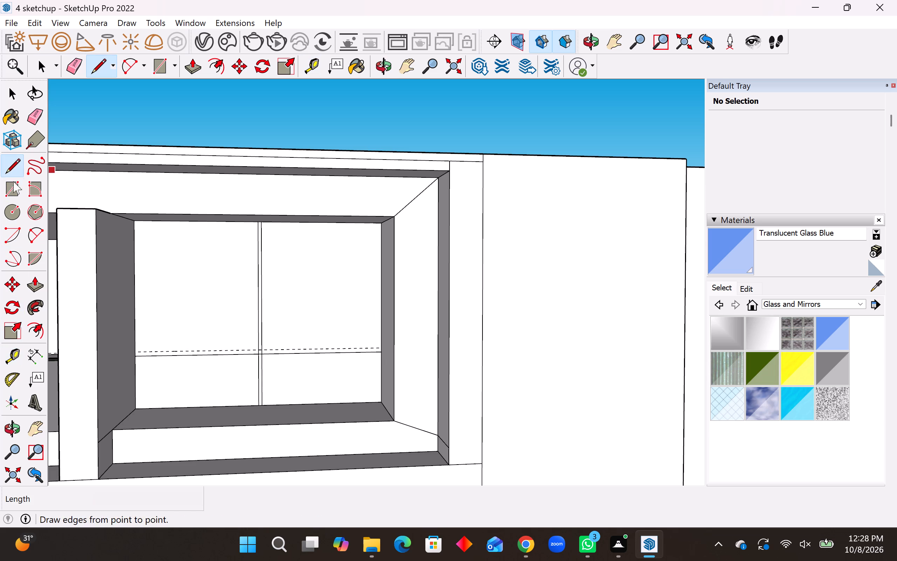
scroll(267, 399, up, 6)
scroll(279, 341, down, 2)
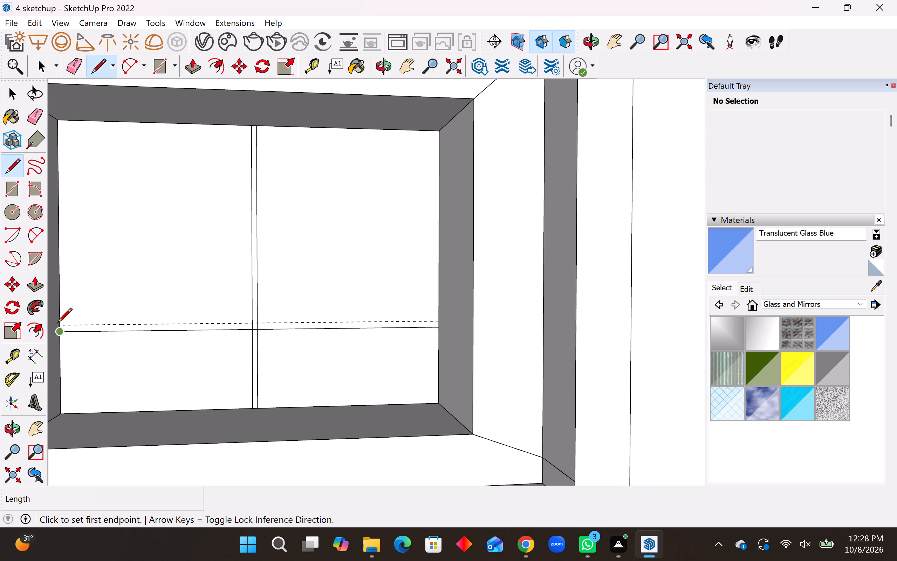
click(60, 323)
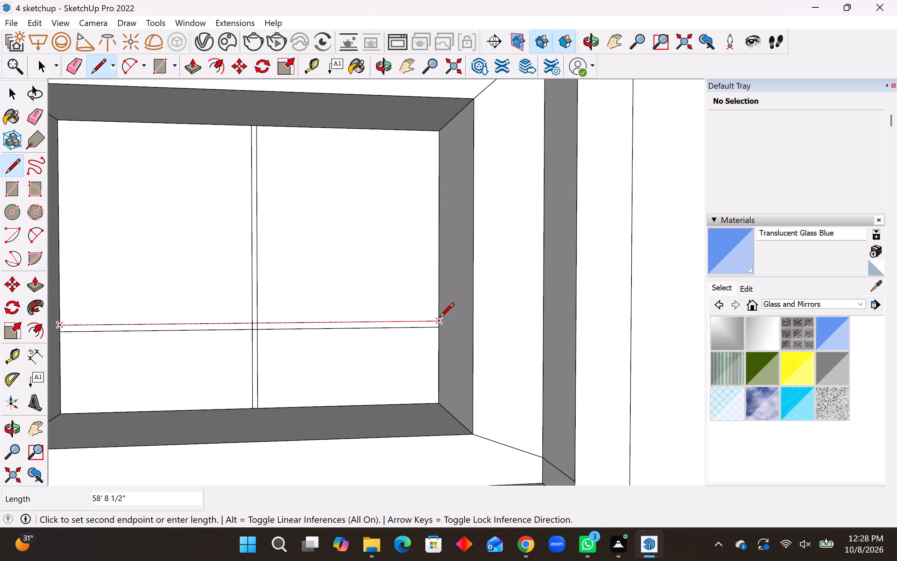
click(439, 318)
key(space)
Erase the horizontal guides running across the whole model.
scroll(363, 371, down, 3)
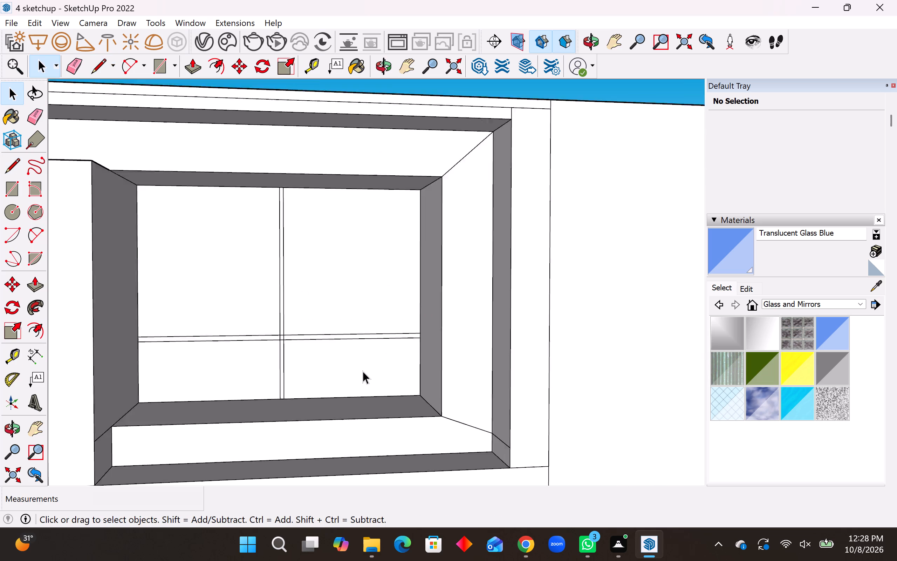
scroll(363, 371, down, 18)
scroll(345, 282, down, 8)
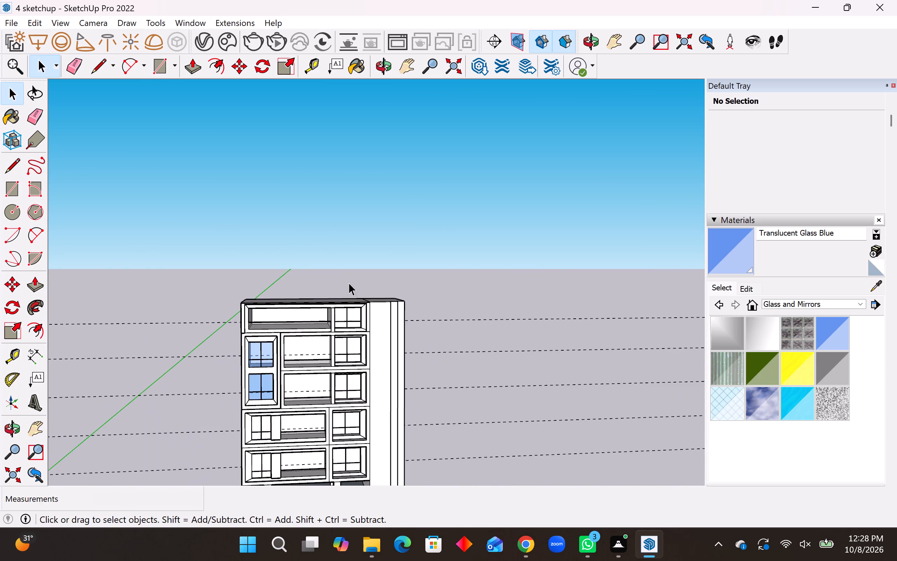
scroll(377, 303, down, 3)
scroll(440, 487, up, 4)
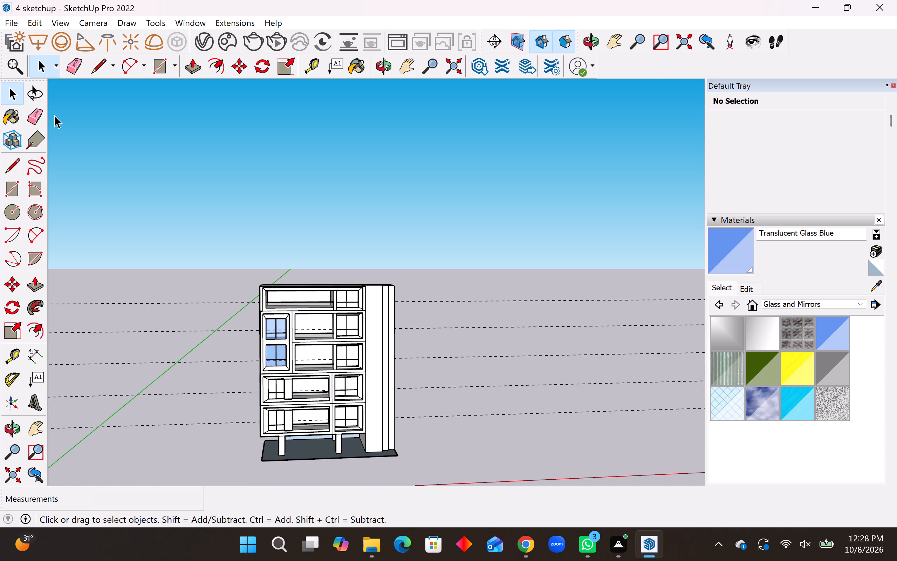
click(42, 111)
drag(497, 291, 498, 396)
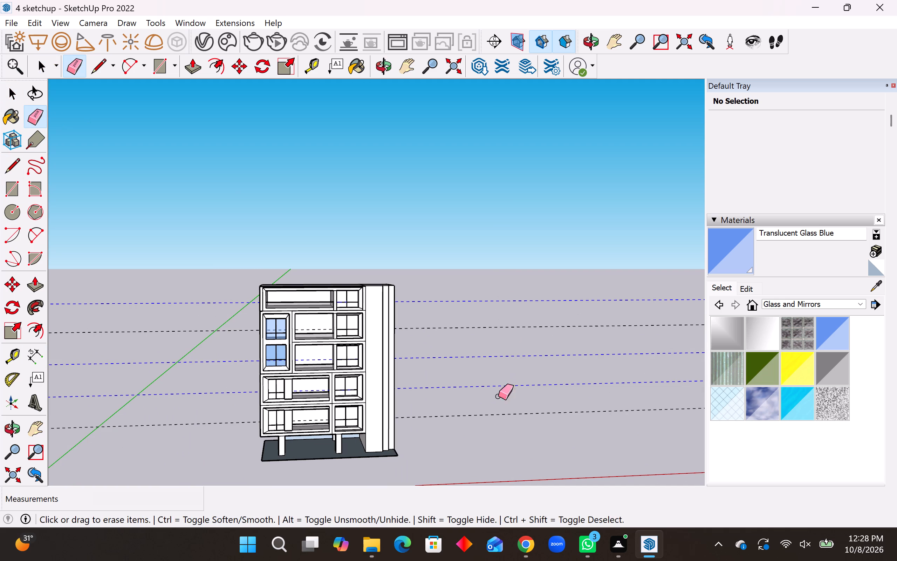
drag(498, 396, 487, 307)
Paint the crossing bars of the second-from-bottom left-hand compartment with 0136_Charcoal from the Colors-Named collection.
scroll(376, 405, up, 8)
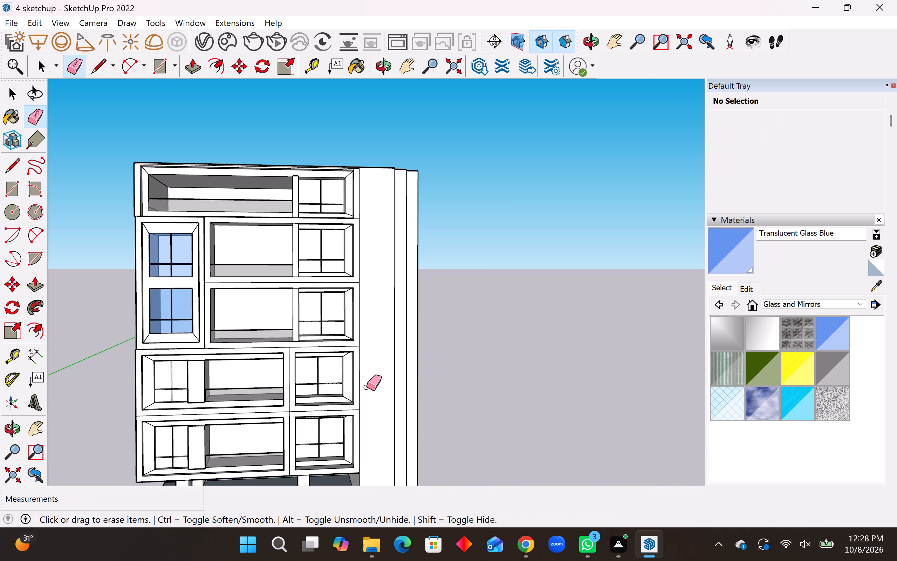
click(839, 301)
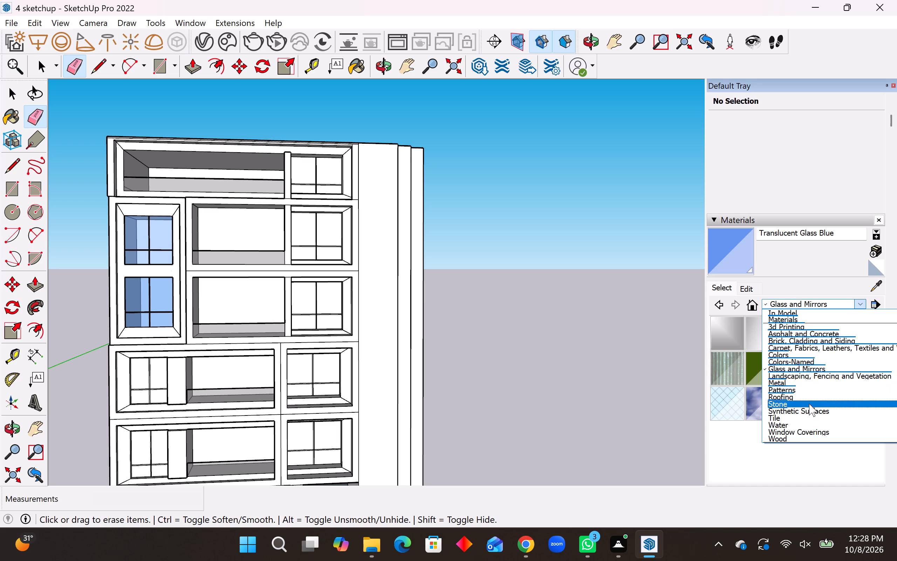
click(810, 361)
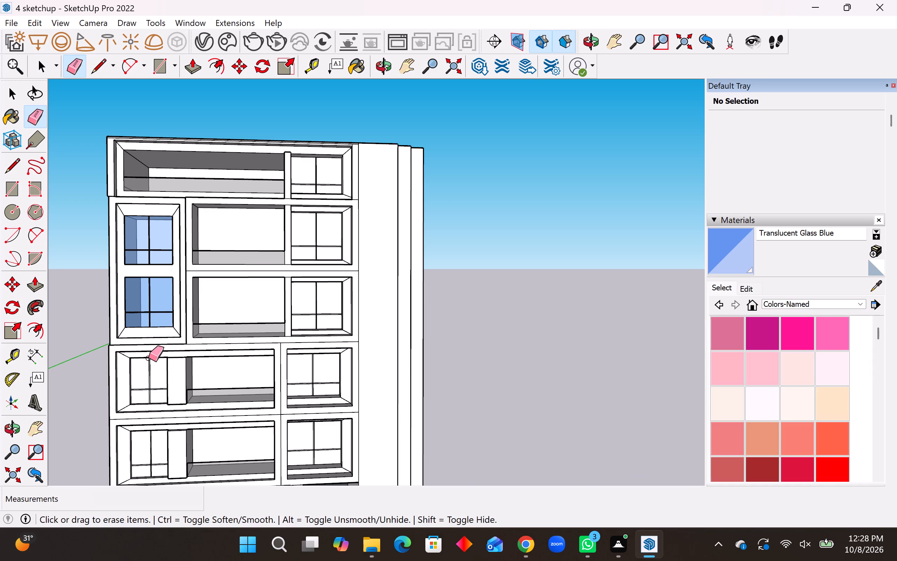
scroll(176, 356, up, 8)
scroll(516, 348, down, 9)
scroll(196, 421, up, 9)
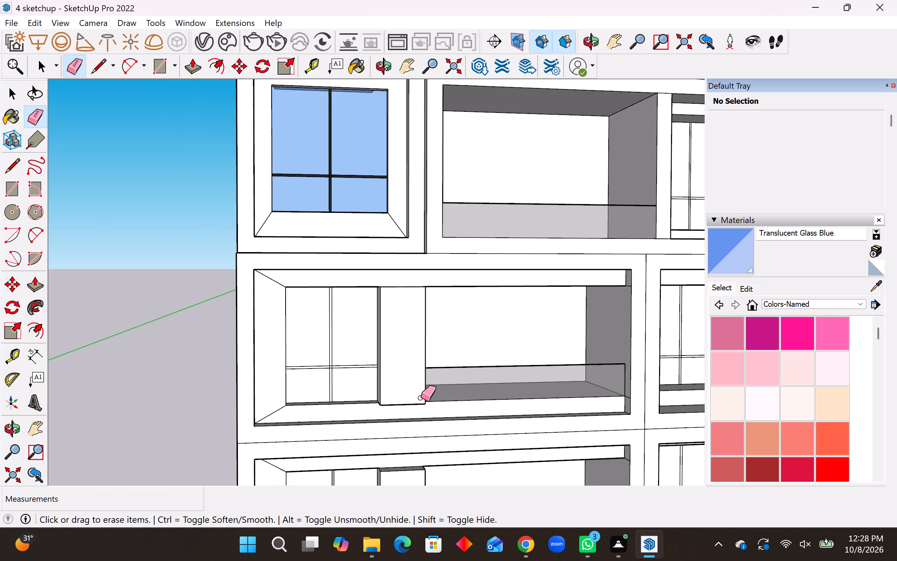
scroll(421, 398, up, 10)
click(307, 371)
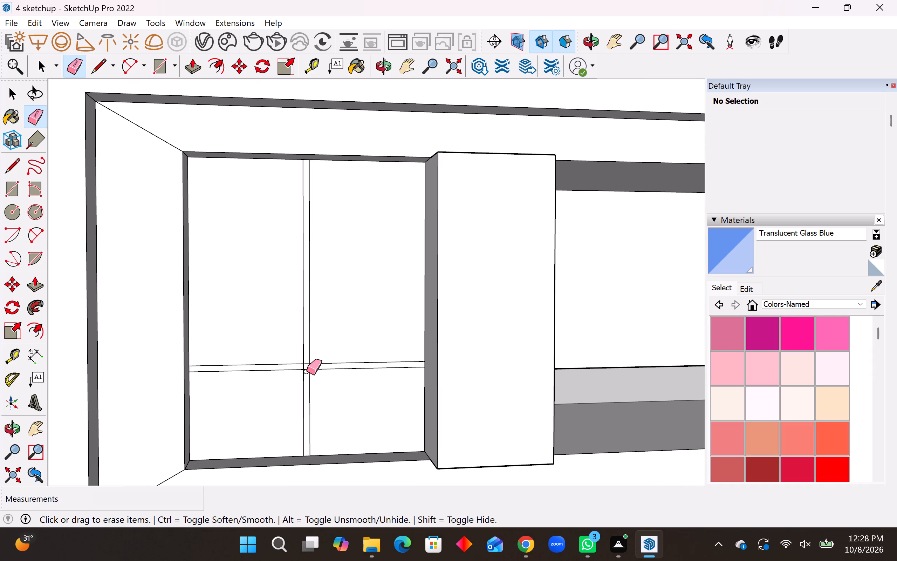
click(306, 367)
click(307, 362)
scroll(804, 417, down, 20)
scroll(804, 417, down, 2)
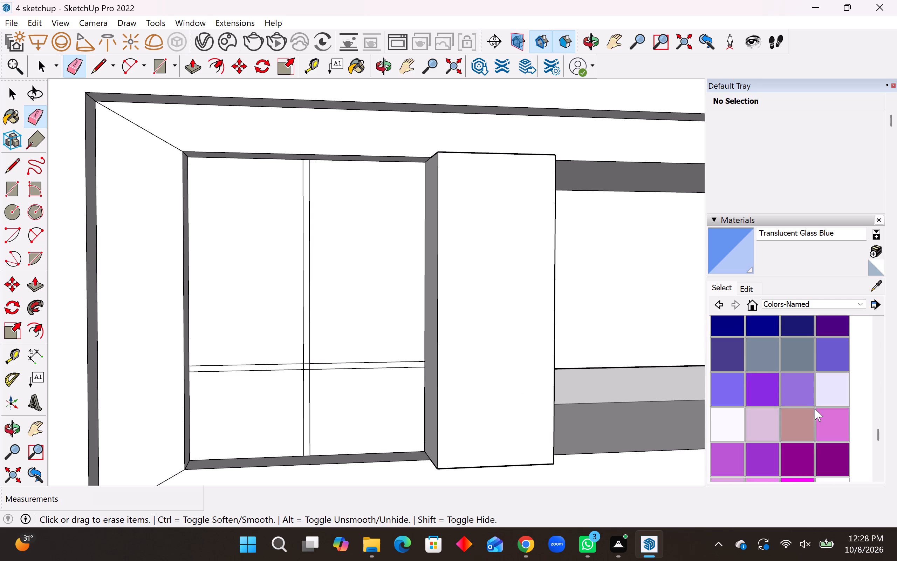
scroll(815, 408, down, 5)
click(830, 360)
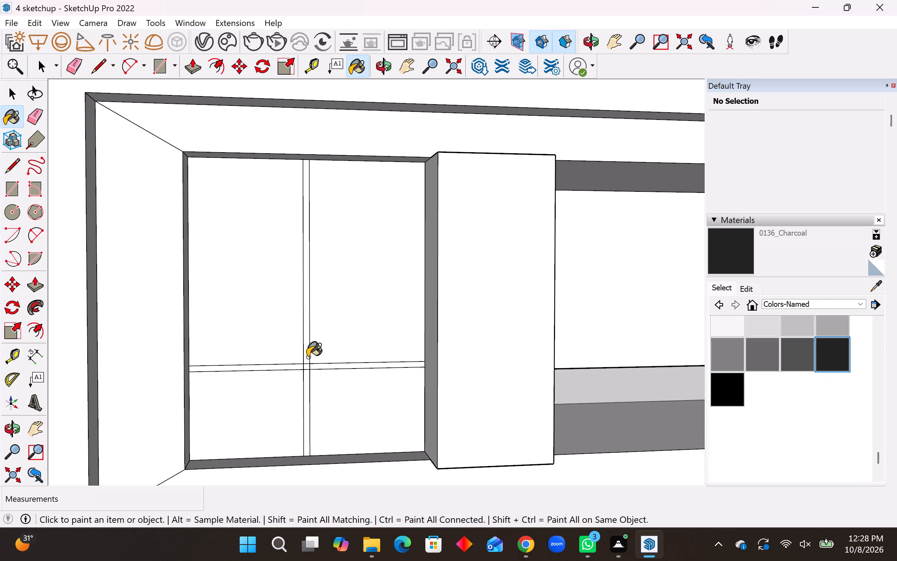
click(306, 358)
click(306, 368)
click(316, 368)
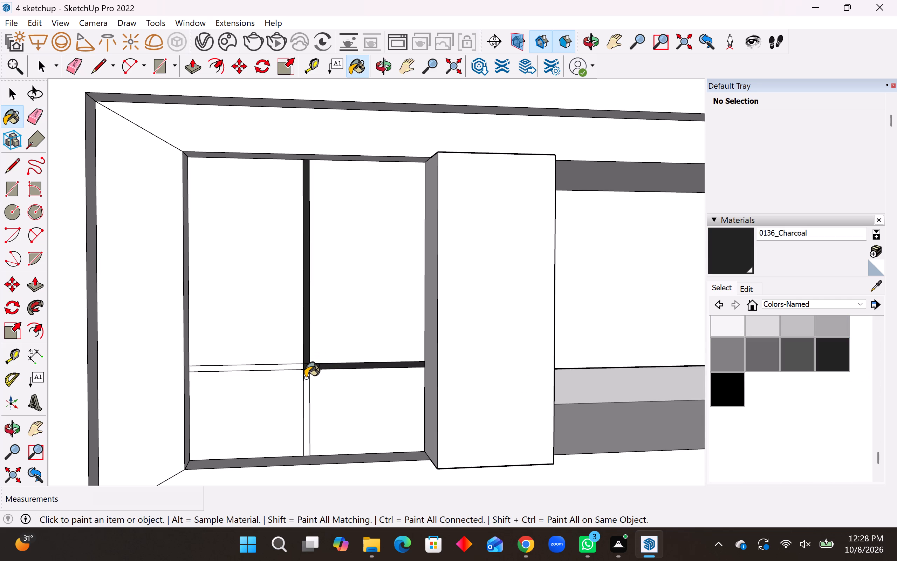
click(305, 378)
click(289, 369)
Paint the vertical and horizontal bars on the bottom left-hand compartment's back panel with 0136_Charcoal.
scroll(246, 352, down, 18)
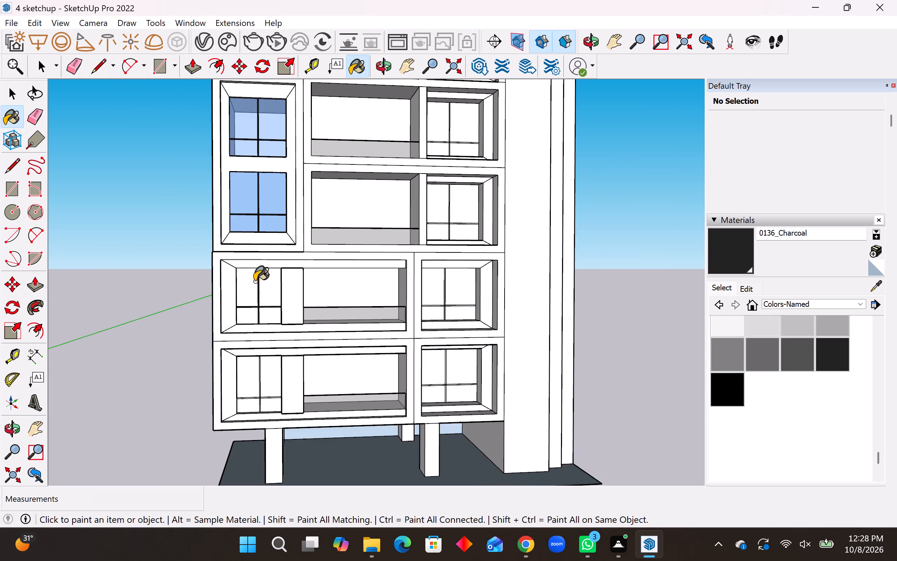
scroll(295, 444, up, 8)
scroll(238, 351, up, 7)
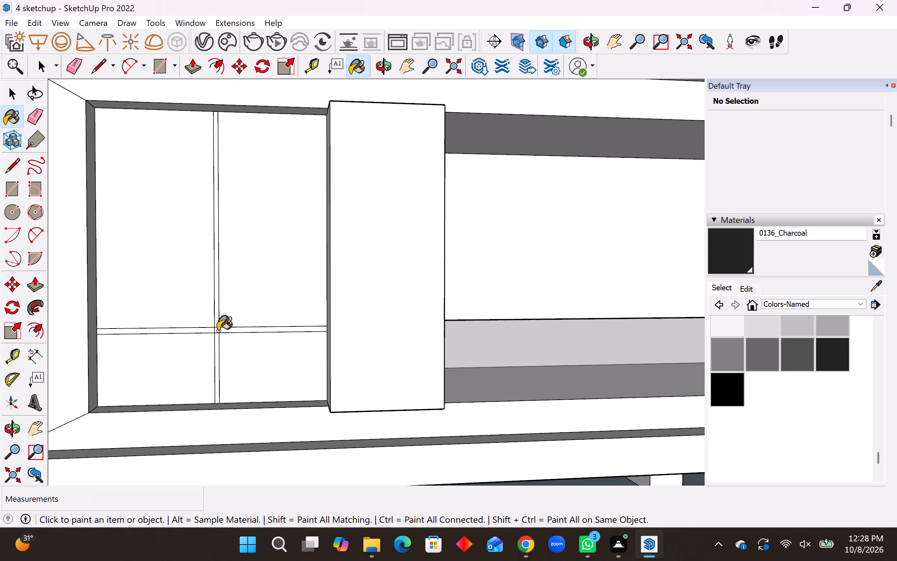
scroll(212, 339, up, 2)
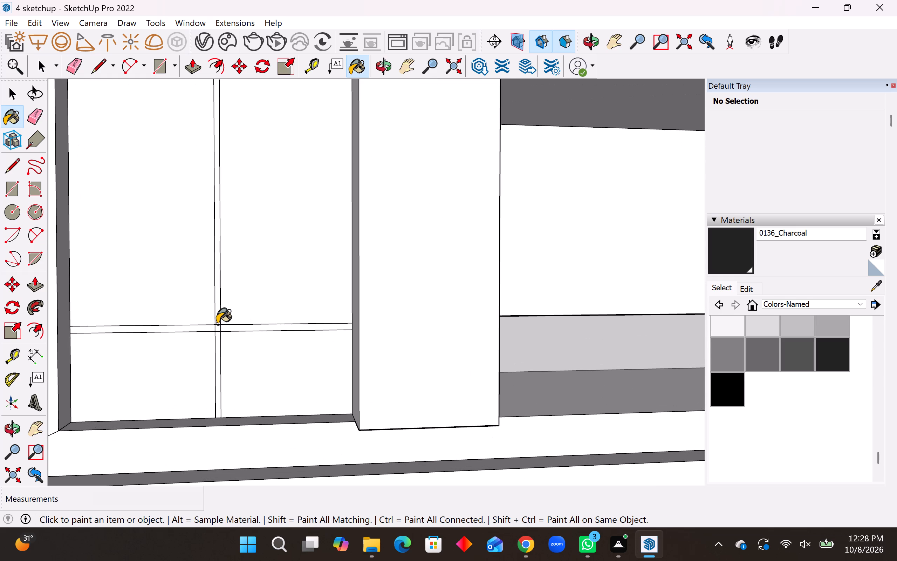
click(217, 324)
click(216, 331)
click(216, 335)
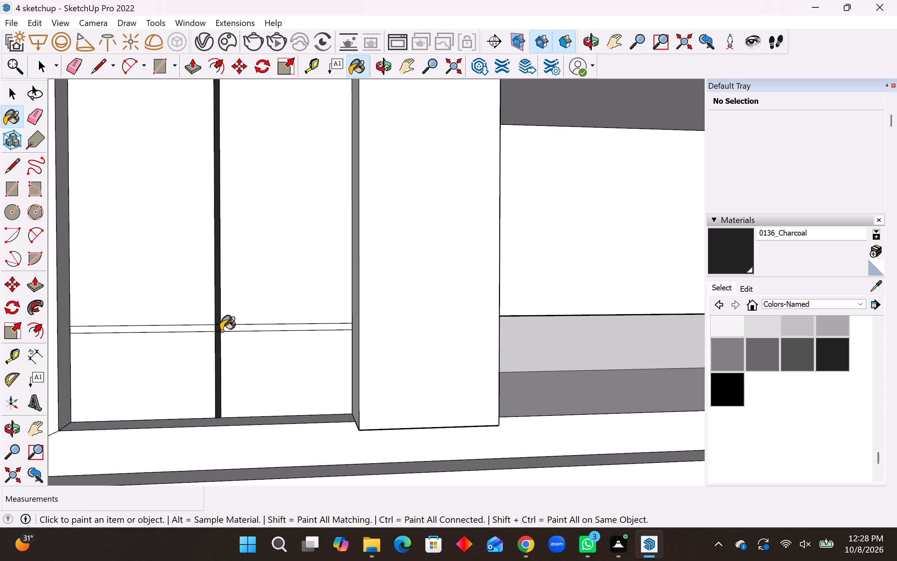
click(222, 330)
click(197, 328)
Paint the vertical and horizontal bars on the bottom right-hand compartment's back panel with 0136_Charcoal.
scroll(194, 350, down, 9)
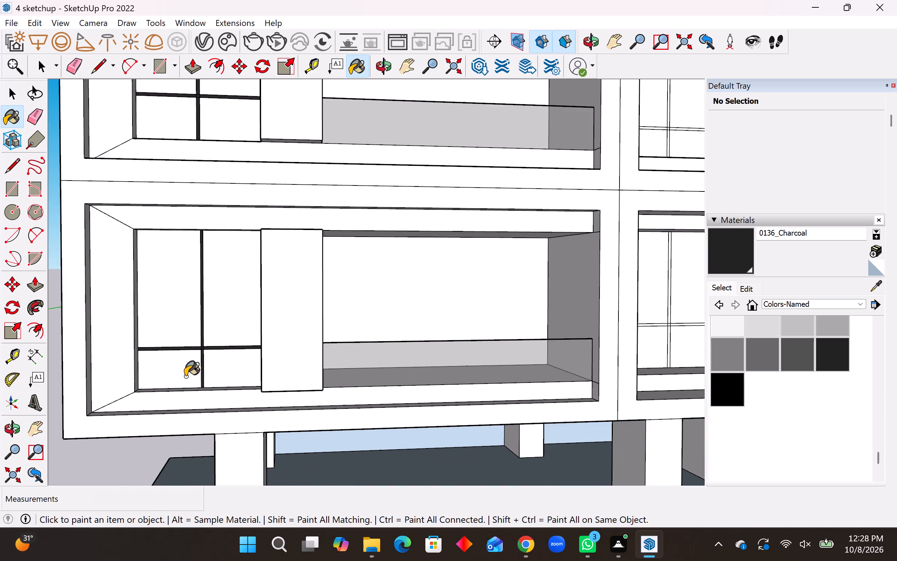
scroll(185, 377, down, 11)
scroll(451, 299, up, 9)
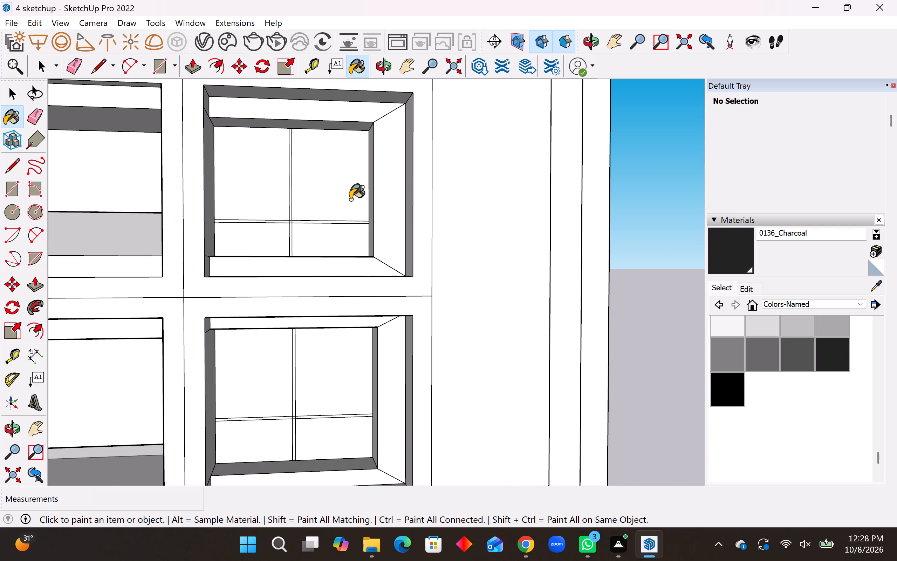
scroll(350, 200, down, 4)
scroll(357, 343, up, 7)
scroll(282, 357, up, 6)
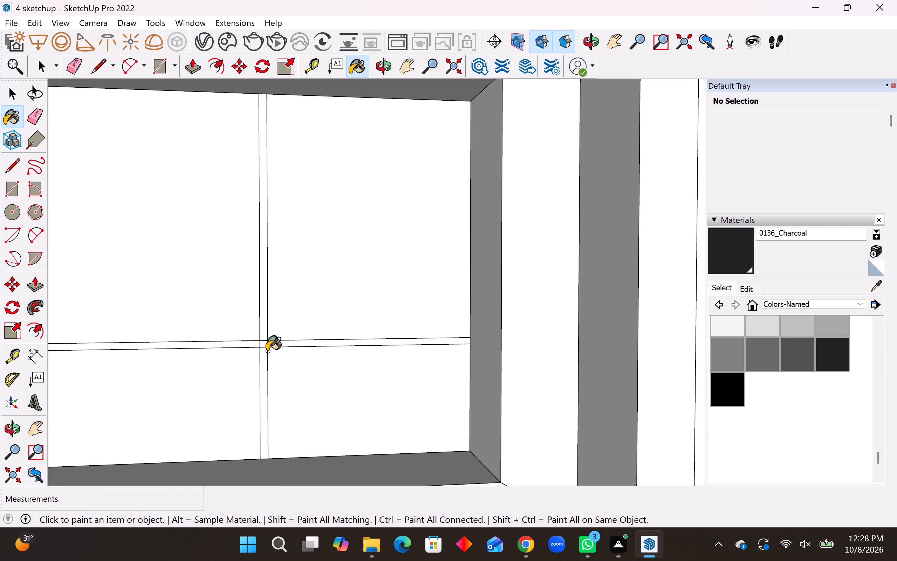
click(266, 351)
click(262, 335)
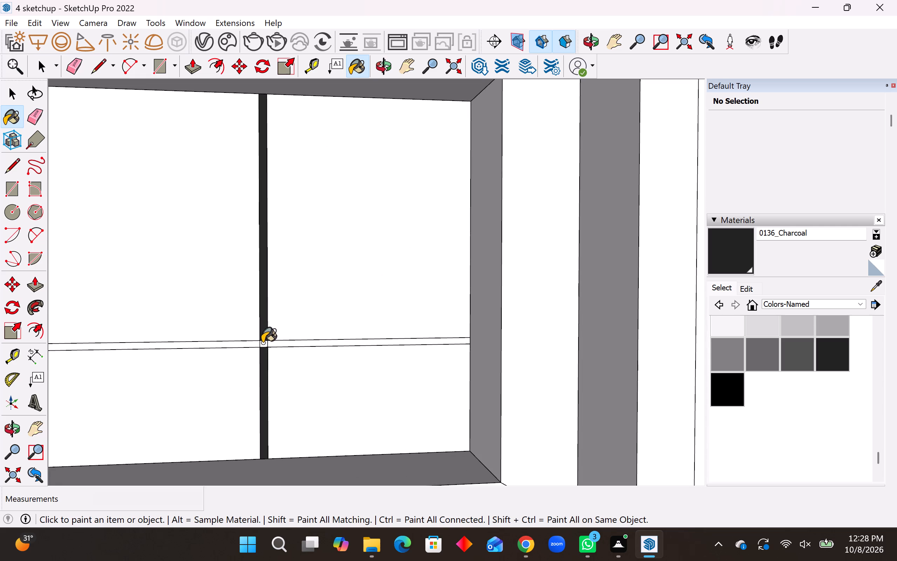
click(262, 344)
click(258, 345)
click(272, 346)
Paint the vertical and horizontal bars on the second-from-bottom right-hand compartment's back panel with 0136_Charcoal, undoing any stray fill.
scroll(340, 403, down, 2)
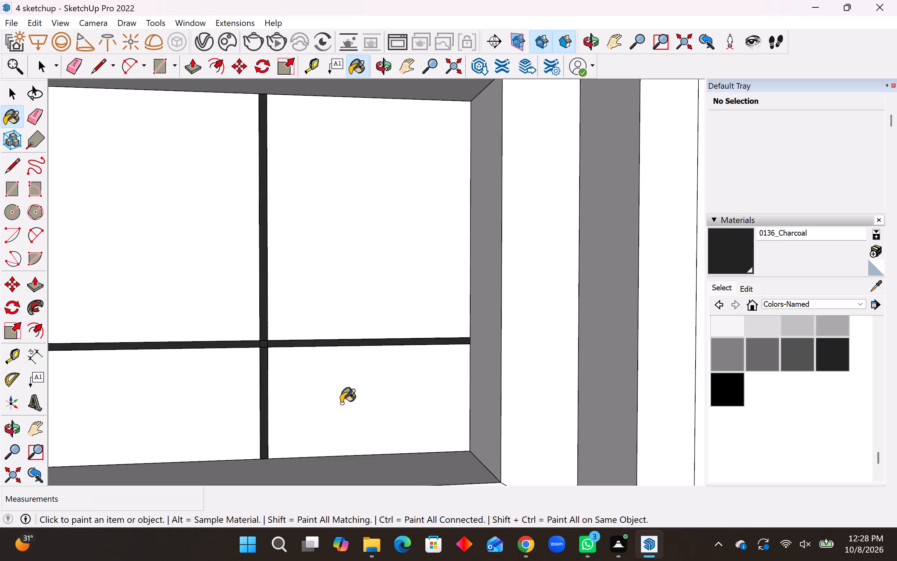
scroll(341, 403, down, 19)
scroll(316, 198, up, 4)
scroll(350, 304, up, 3)
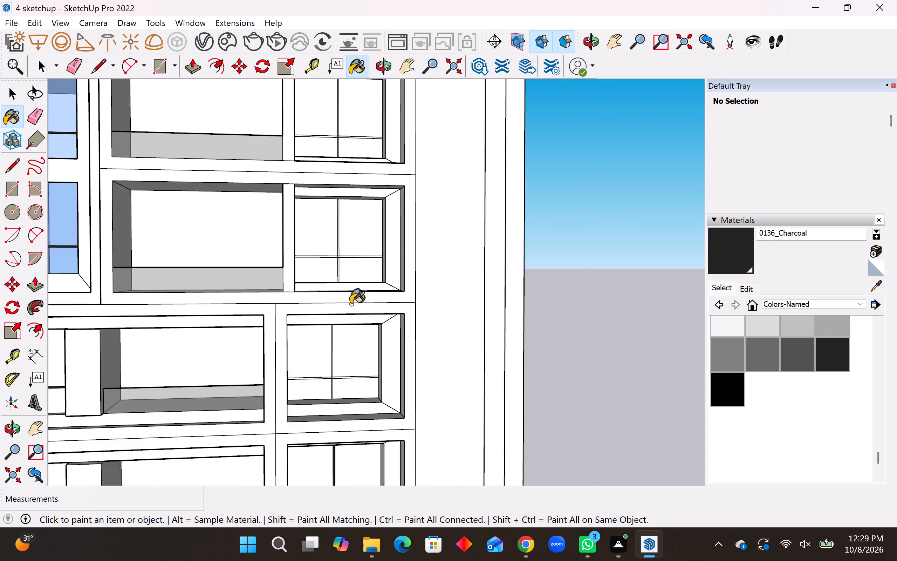
scroll(350, 304, up, 1)
scroll(323, 442, up, 4)
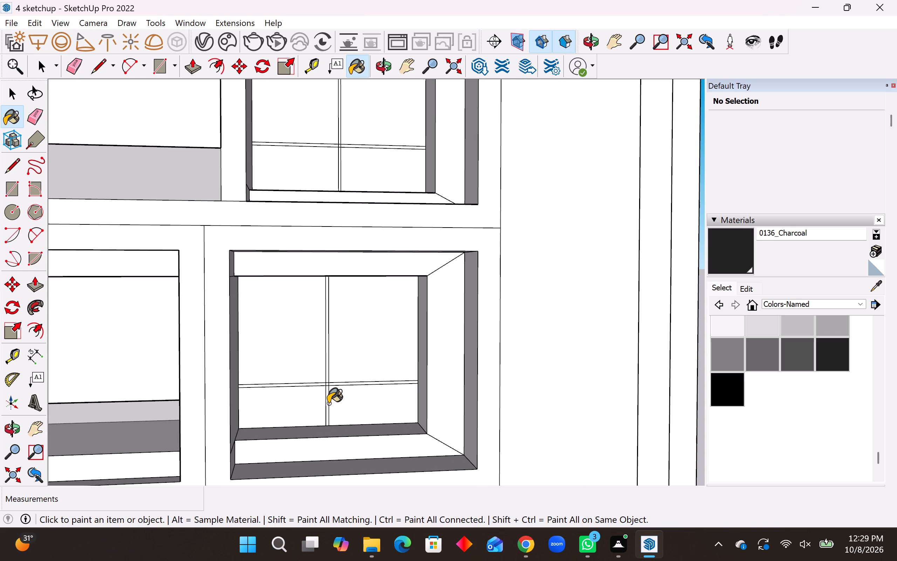
click(327, 404)
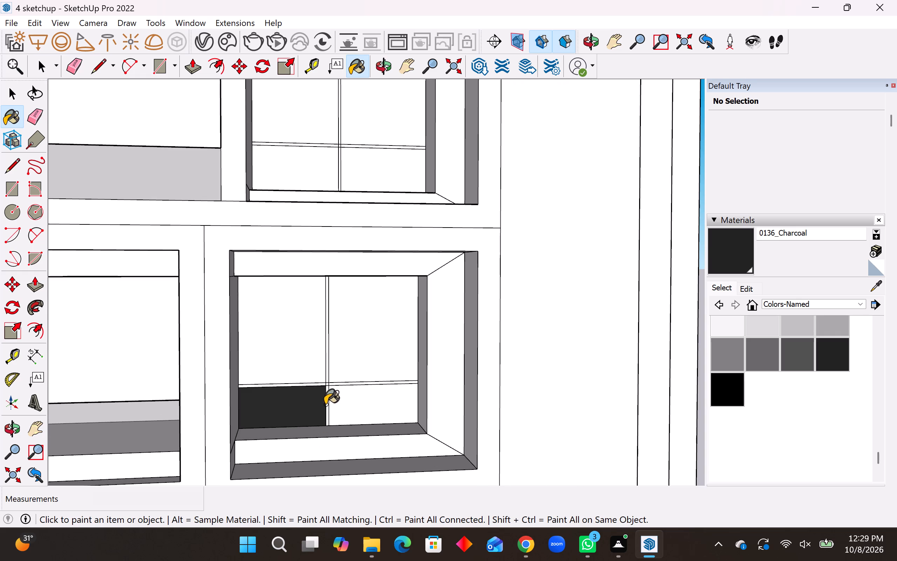
key(ctrl+z)
scroll(323, 434, up, 7)
click(327, 390)
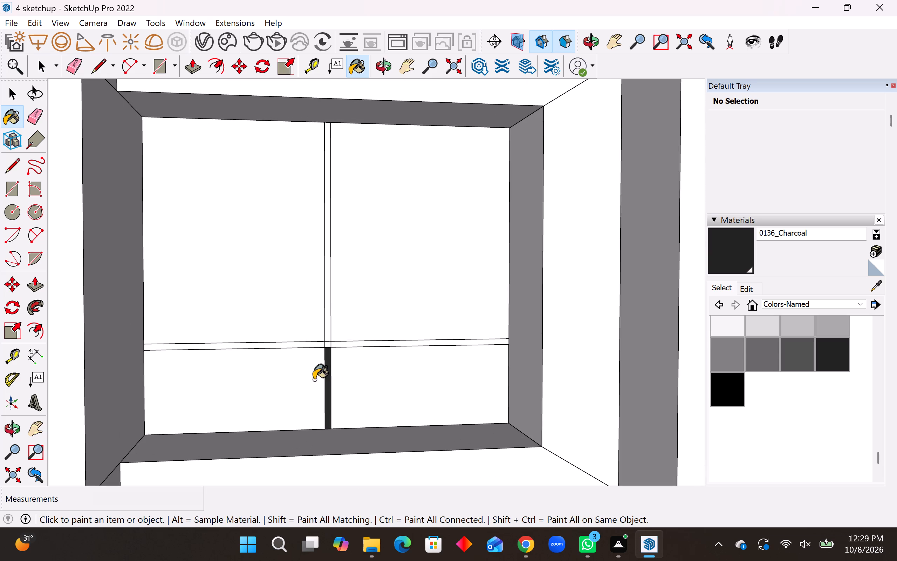
click(326, 333)
click(327, 345)
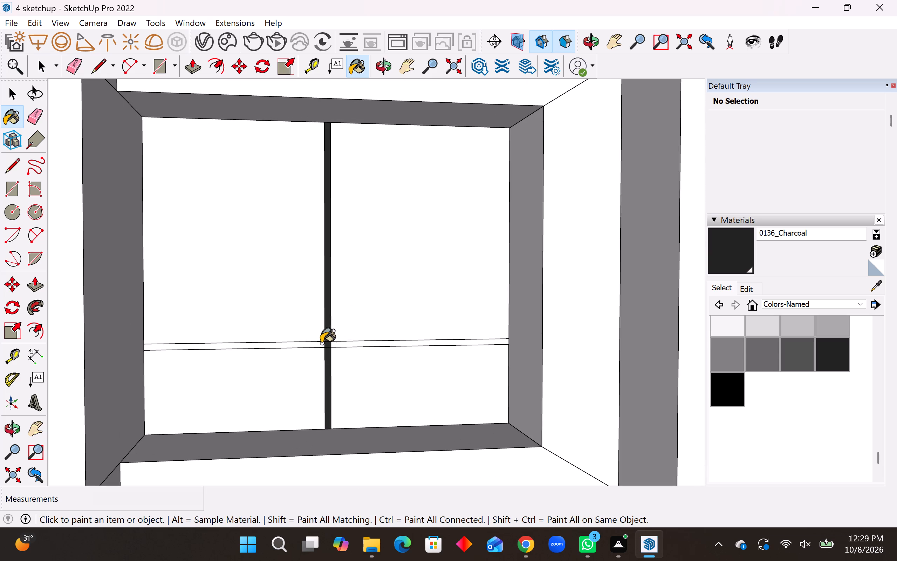
click(318, 345)
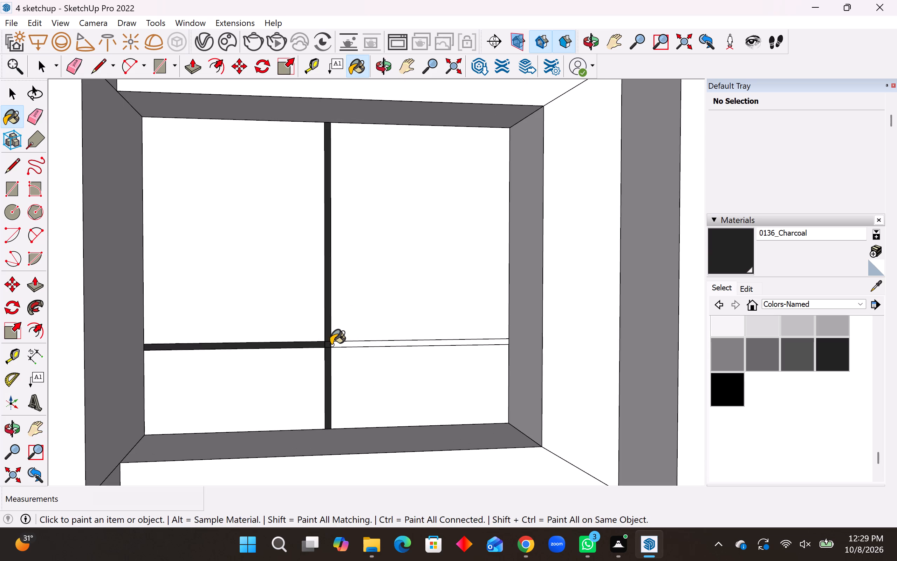
click(341, 345)
Paint the vertical and horizontal bars on the third-from-top right-hand compartment's back panel with 0136_Charcoal.
scroll(381, 421, down, 13)
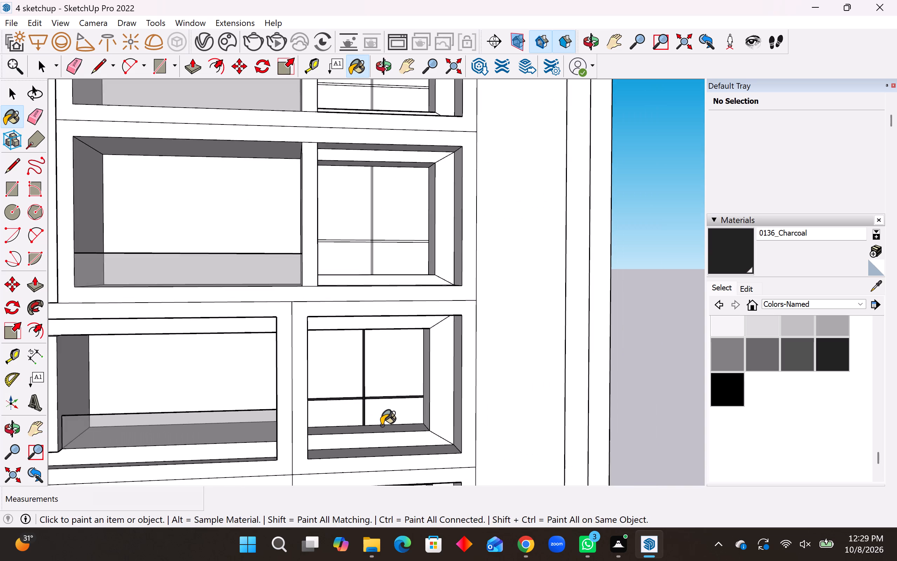
scroll(381, 425, down, 4)
scroll(364, 274, up, 13)
scroll(368, 369, up, 4)
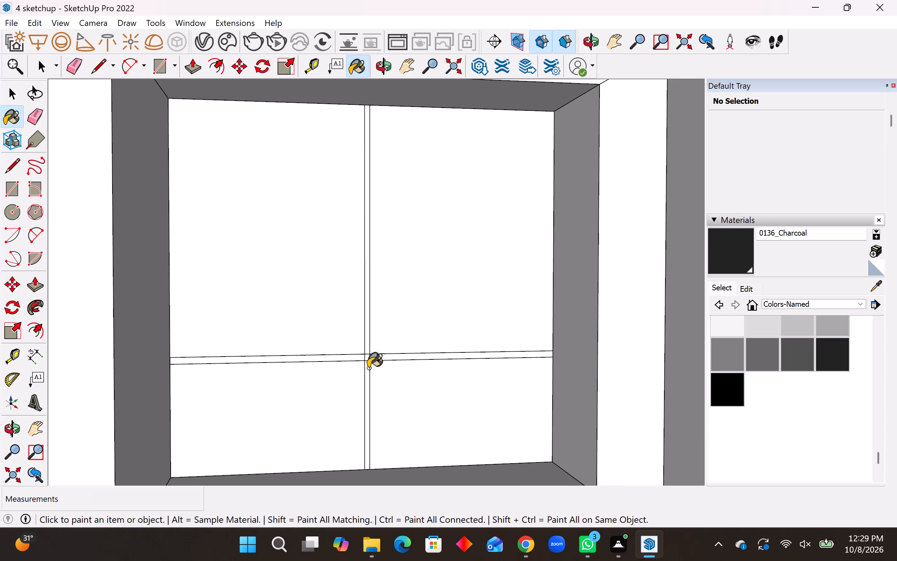
click(366, 359)
click(367, 368)
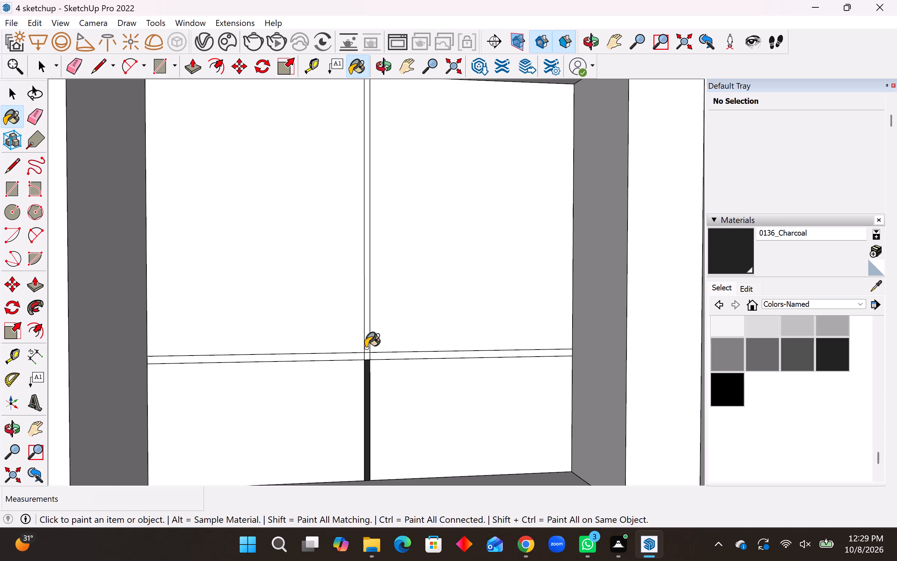
click(365, 348)
click(367, 354)
click(360, 355)
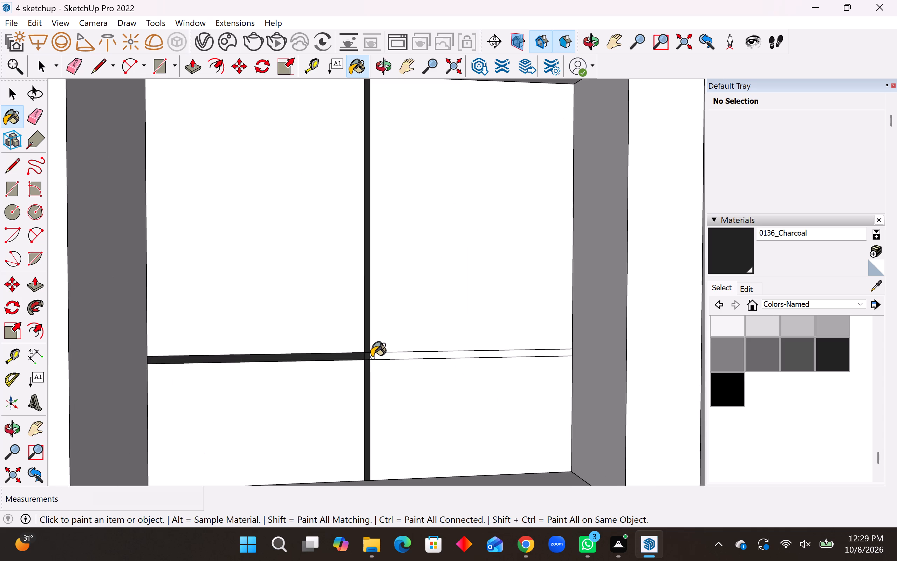
click(371, 357)
Paint the vertical and horizontal bars on the second-from-top right-hand compartment's back panel with 0136_Charcoal.
scroll(377, 422, down, 19)
scroll(346, 222, up, 1)
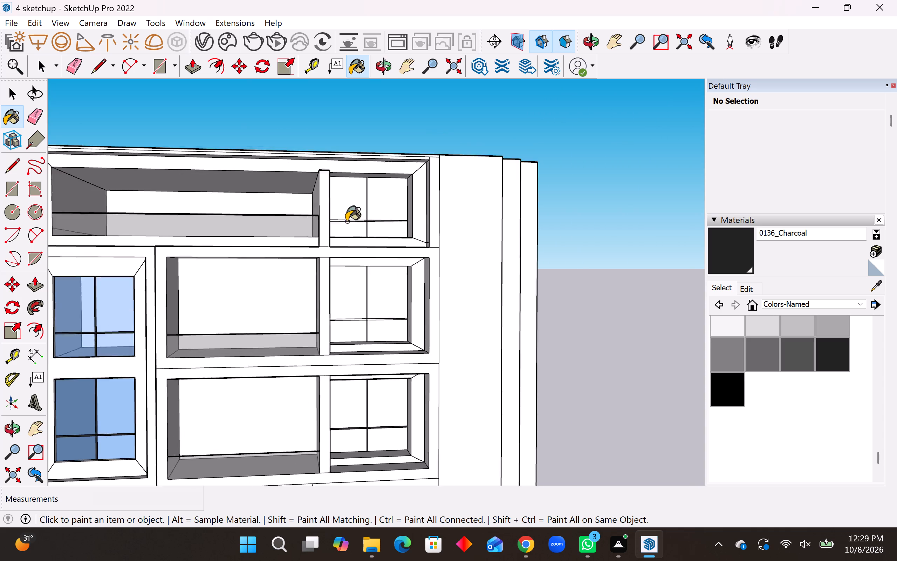
scroll(346, 222, up, 7)
scroll(389, 371, up, 3)
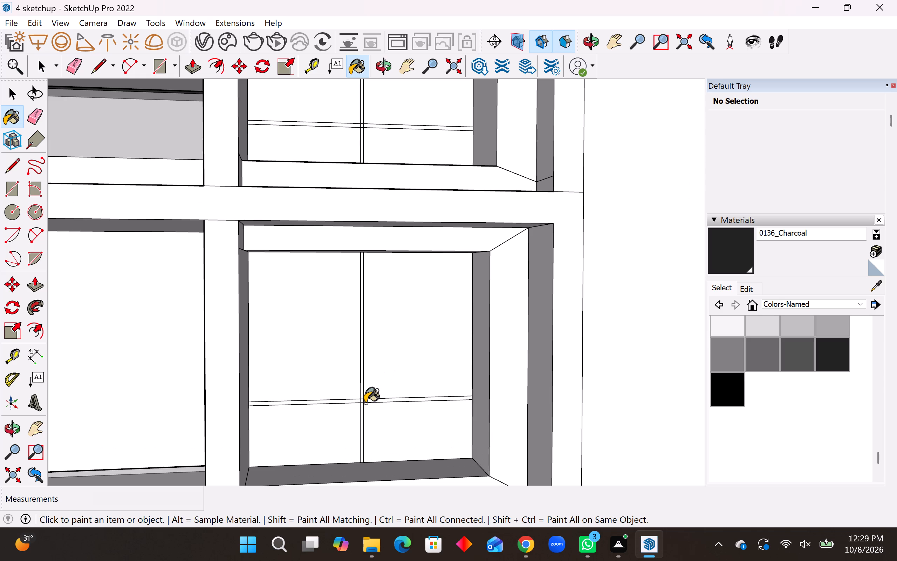
click(362, 401)
click(359, 402)
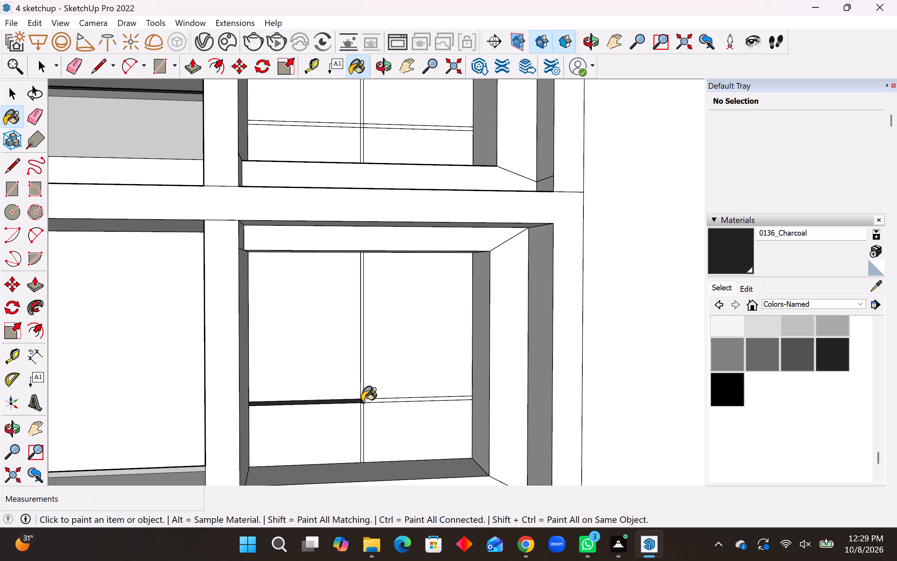
click(364, 401)
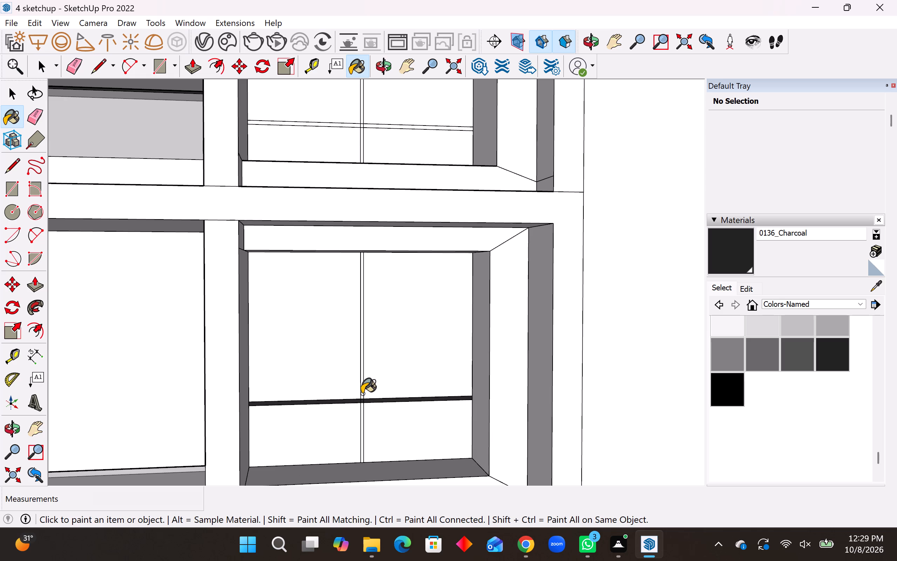
click(362, 394)
click(361, 411)
Paint the vertical and horizontal bars on the top right-hand compartment's back panel with 0136_Charcoal.
scroll(377, 440, down, 5)
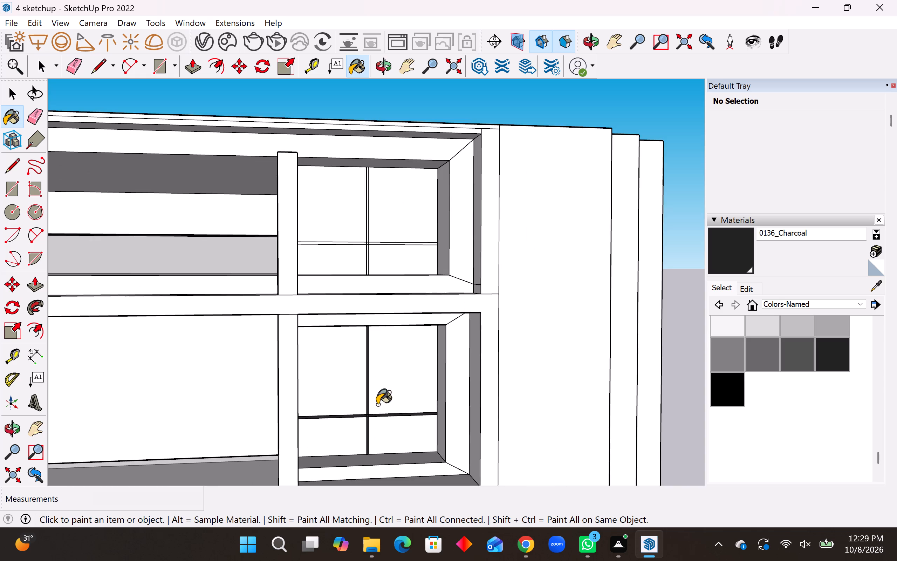
scroll(345, 143, up, 8)
click(364, 309)
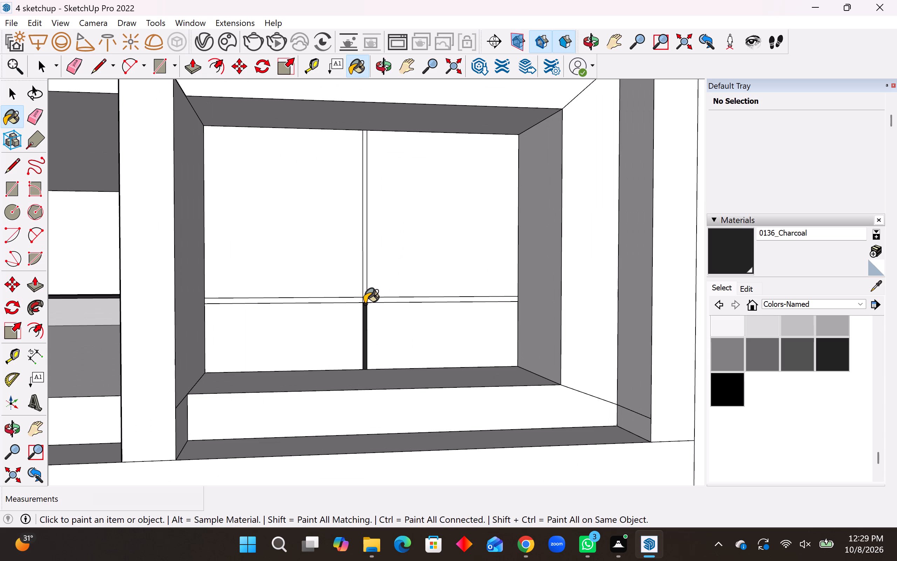
click(364, 303)
click(365, 293)
click(364, 301)
click(359, 301)
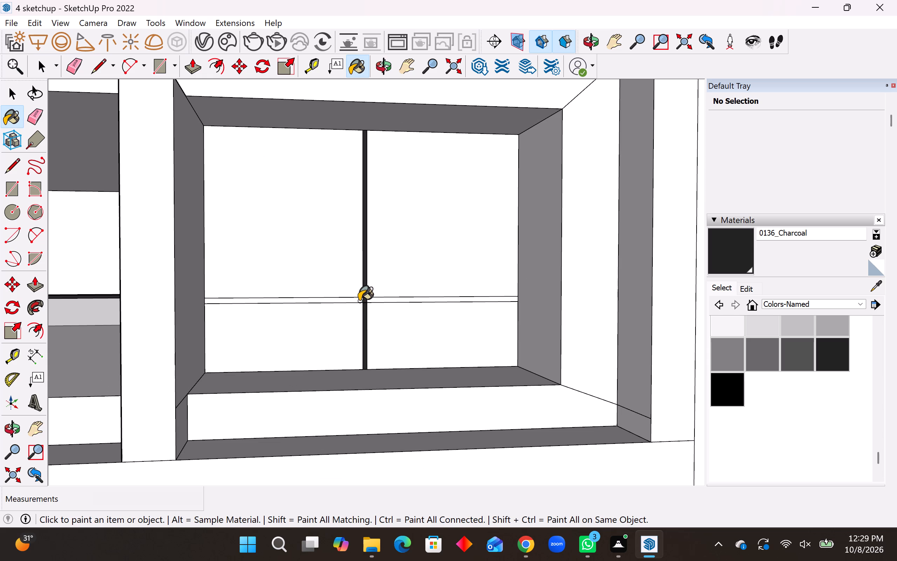
click(375, 302)
Paint the four panes of the top right-hand compartment with Translucent Glass Blue from the Glass and Mirrors collection.
scroll(365, 322, down, 15)
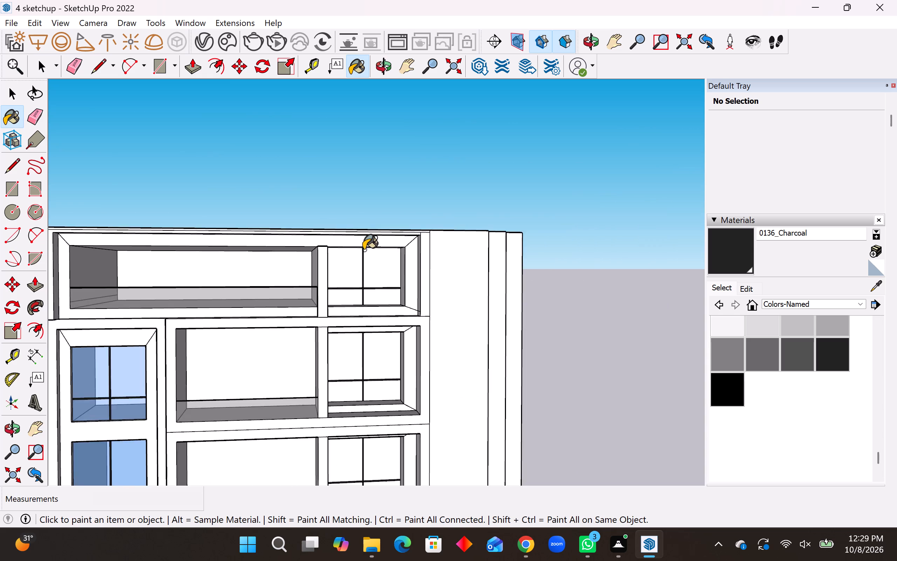
scroll(363, 250, down, 5)
click(816, 302)
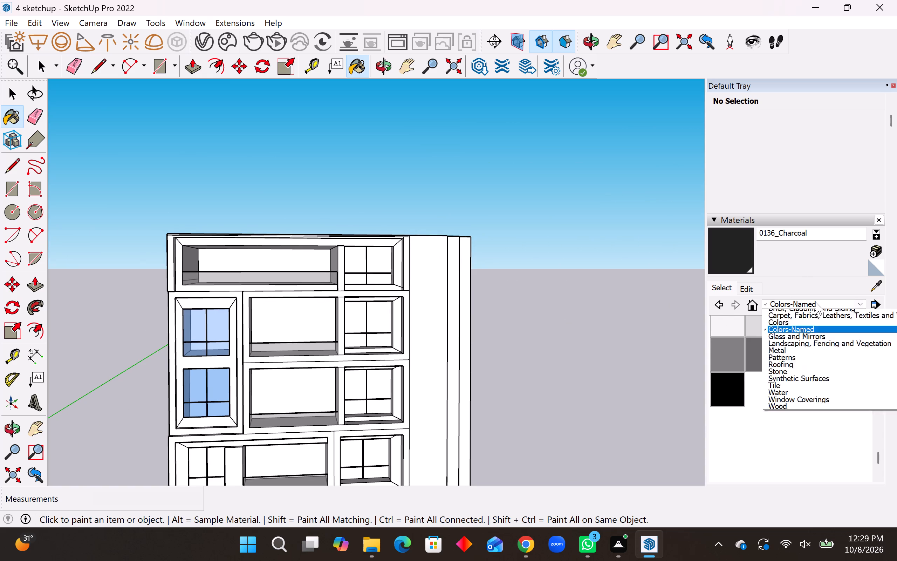
click(817, 366)
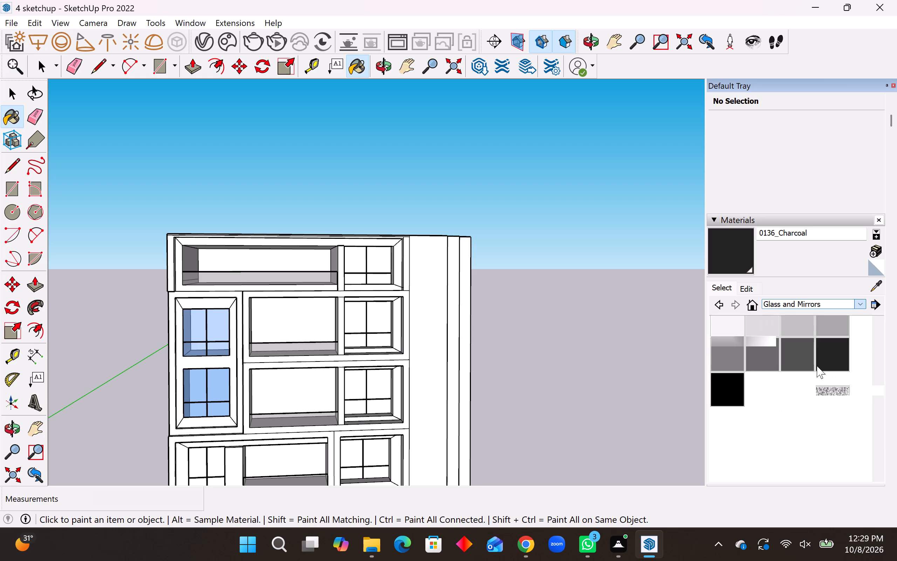
click(831, 337)
scroll(478, 326, up, 3)
scroll(331, 257, up, 3)
click(310, 246)
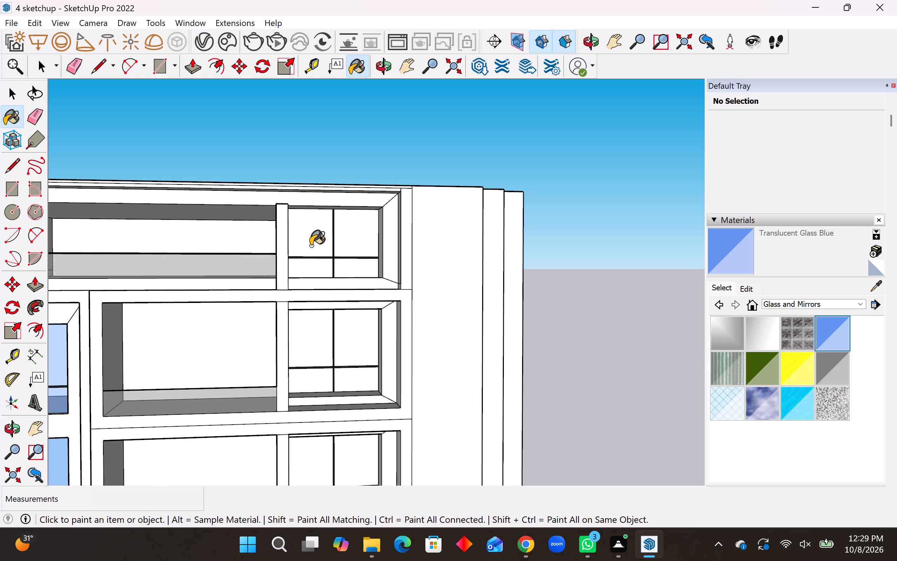
click(355, 255)
click(351, 271)
click(322, 272)
Paint all panes of the second- and third-from-top right-hand compartments with Translucent Glass Blue.
click(323, 337)
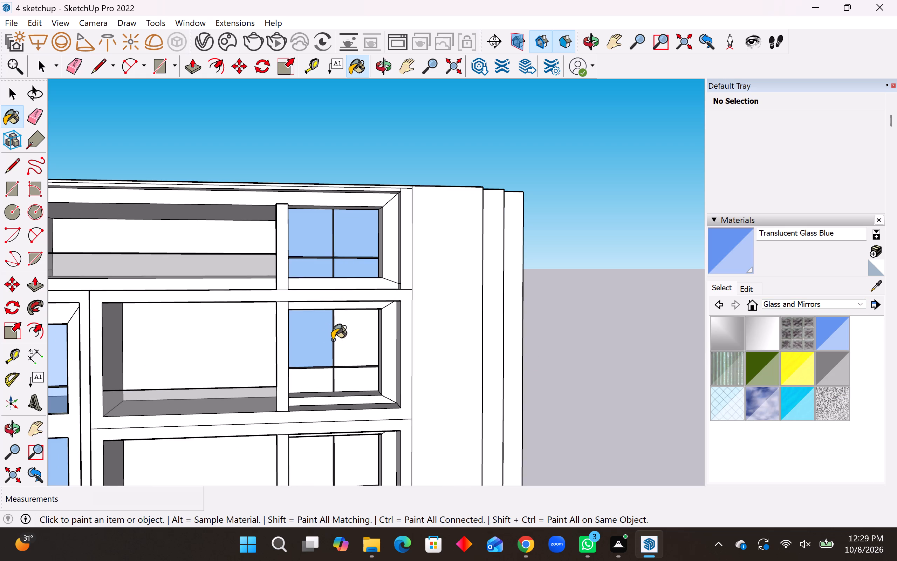
click(350, 342)
click(347, 380)
click(322, 380)
scroll(364, 275, down, 6)
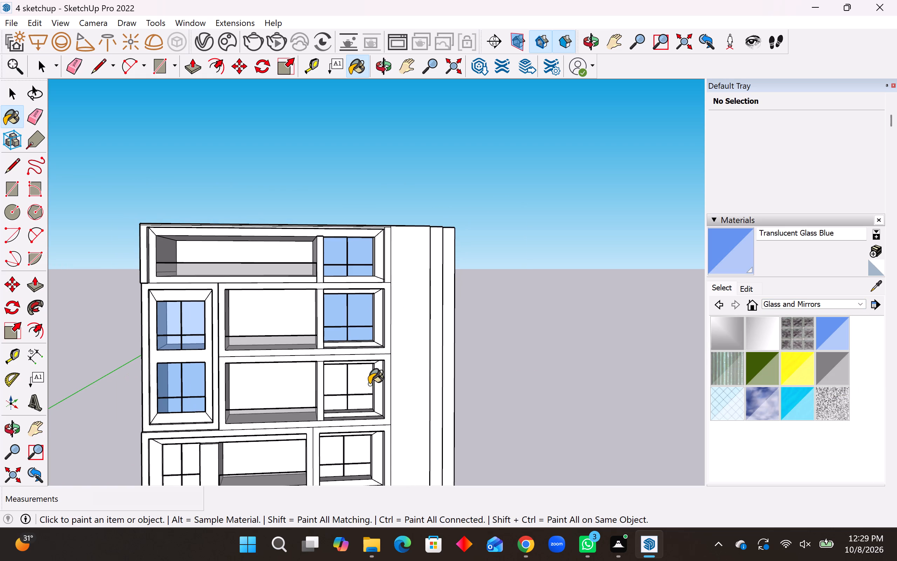
click(366, 385)
click(330, 385)
click(333, 402)
click(355, 401)
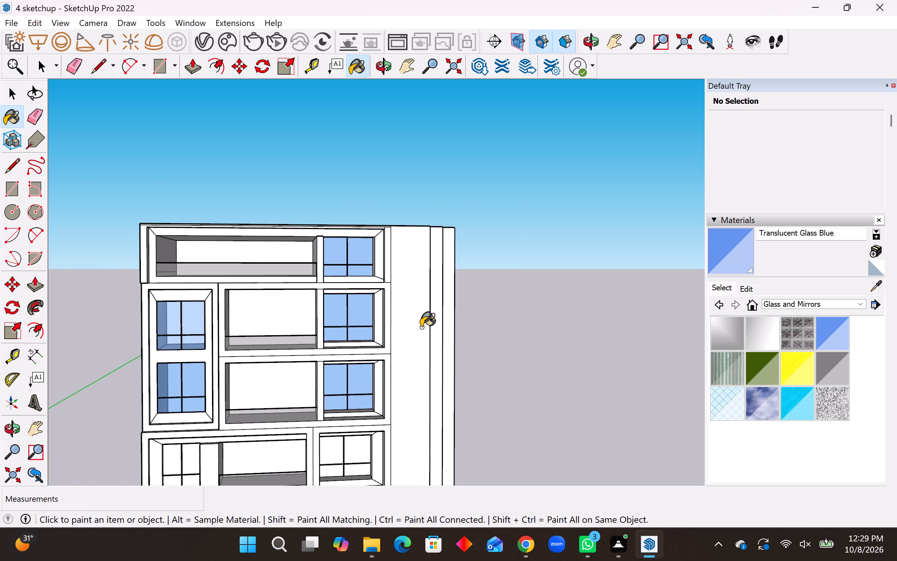
Paint the four panes of the second-from-bottom right-hand compartment with Translucent Glass Blue.
scroll(393, 225, down, 9)
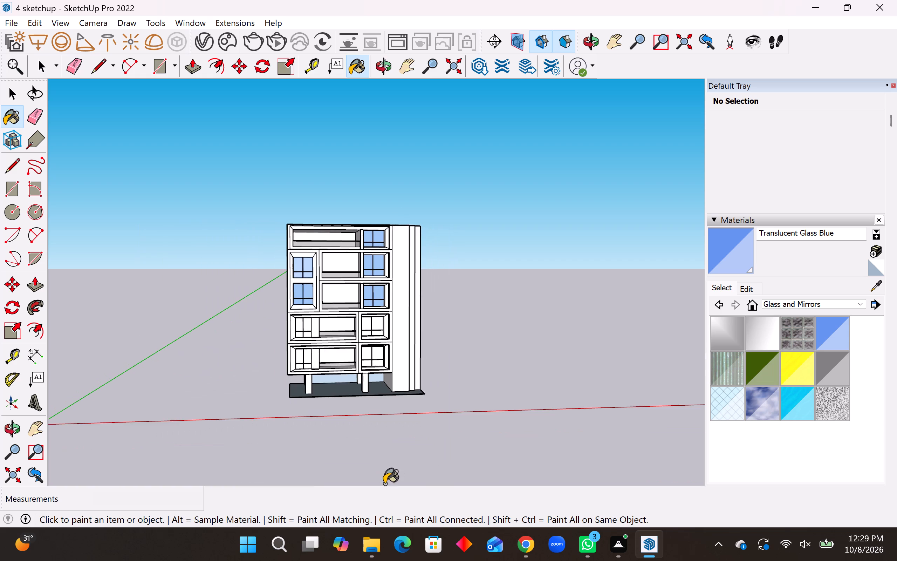
scroll(369, 467, up, 6)
scroll(375, 290, up, 4)
scroll(393, 245, up, 2)
middle_drag(391, 243, 359, 298)
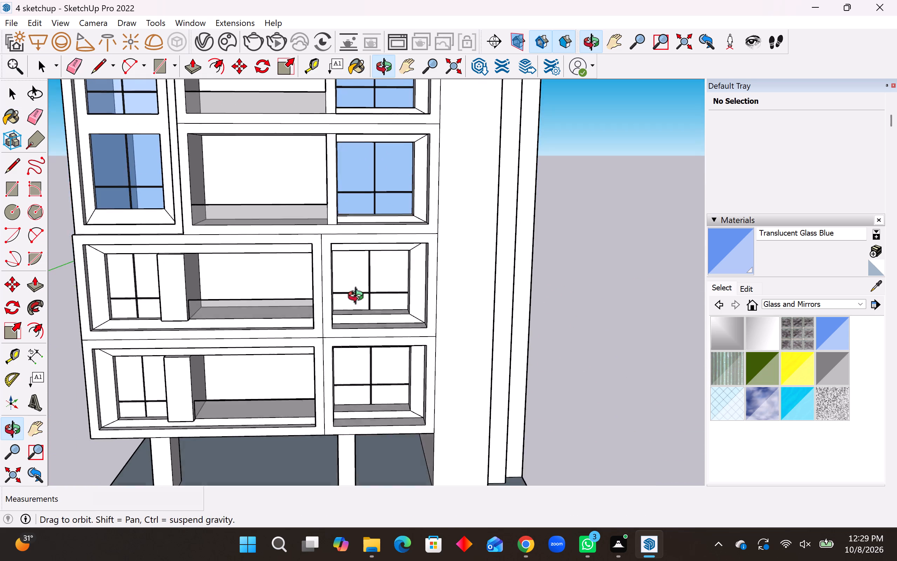
middle_drag(359, 298, 378, 285)
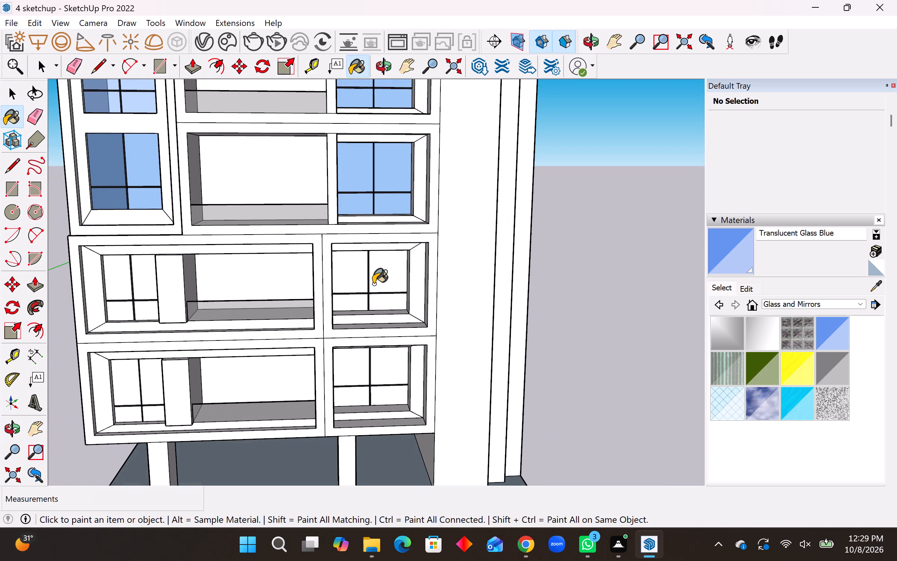
click(351, 274)
click(379, 276)
click(377, 304)
click(348, 304)
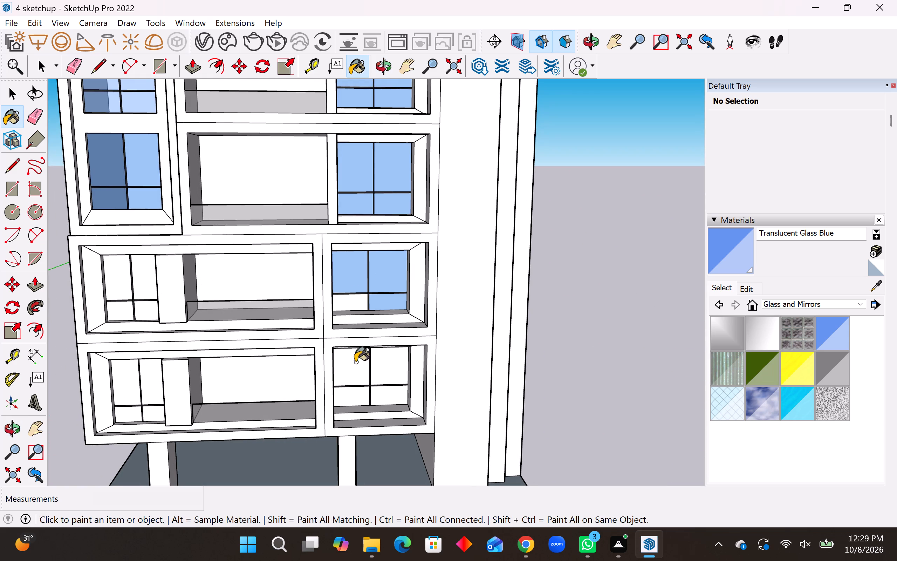
Paint the four panes of the bottom right-hand compartment with Translucent Glass Blue.
click(352, 370)
click(383, 372)
click(382, 403)
click(357, 400)
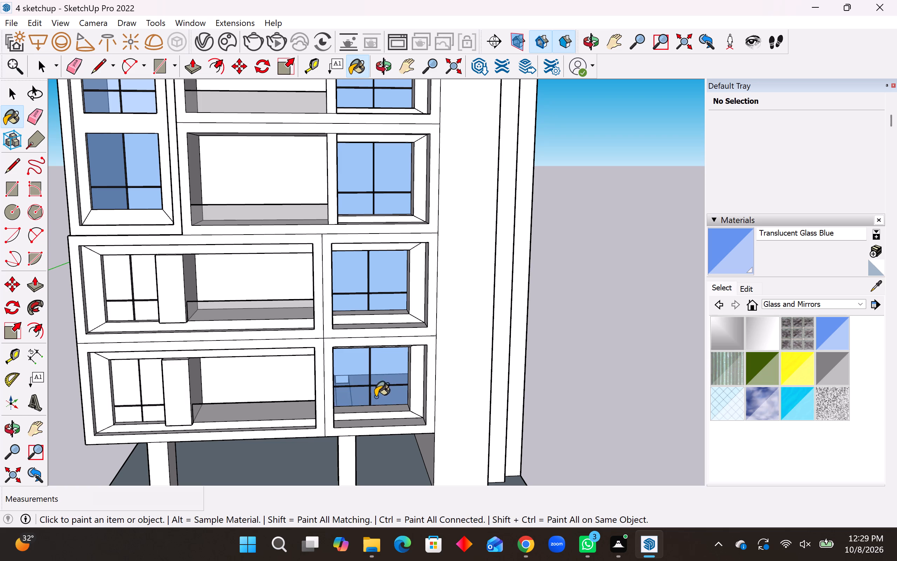
Paint the window panes in the two bottom left-hand compartments with Translucent Glass Blue.
middle_drag(382, 391, 369, 311)
click(148, 377)
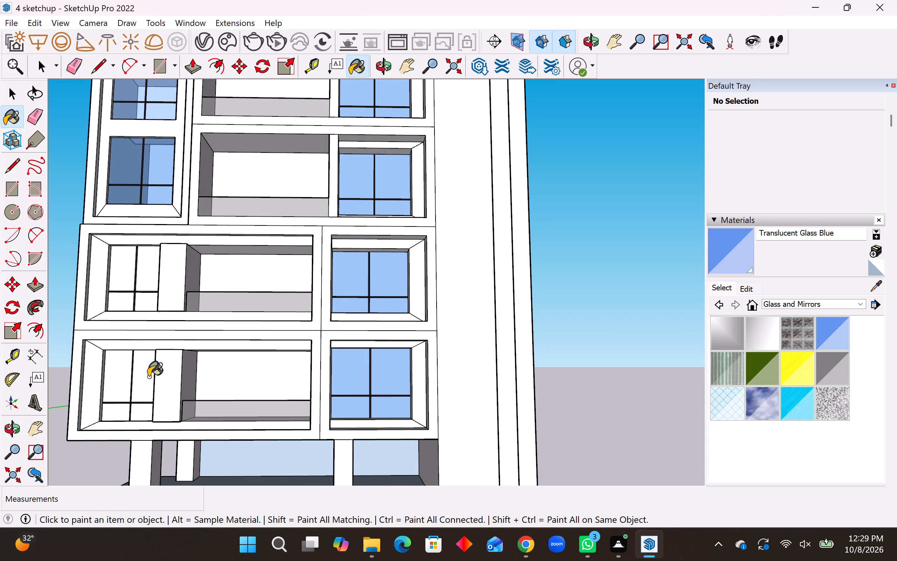
click(108, 380)
click(116, 410)
click(136, 412)
click(123, 279)
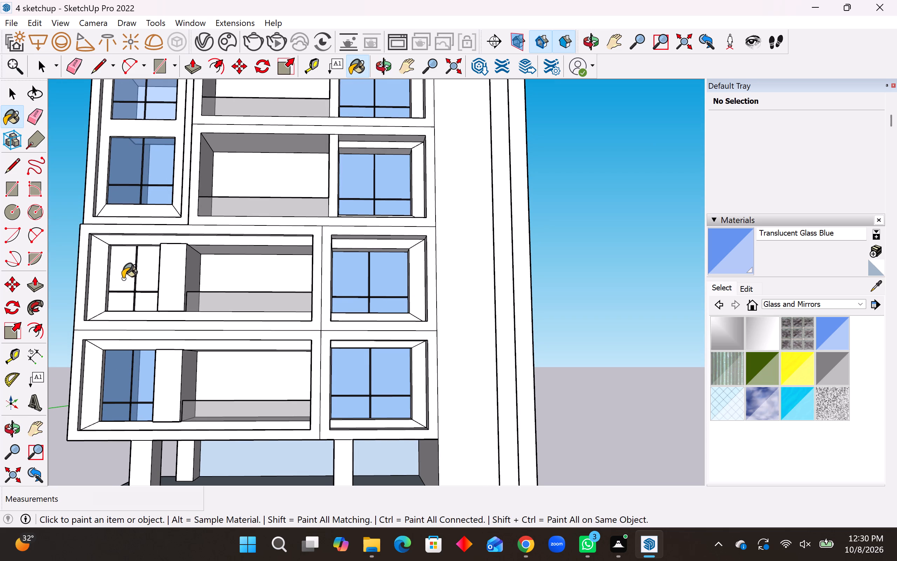
click(141, 281)
click(138, 299)
click(123, 302)
Examine the glazed windows and open compartments across the whole front of the model.
middle_drag(247, 363, 269, 415)
scroll(247, 363, down, 1)
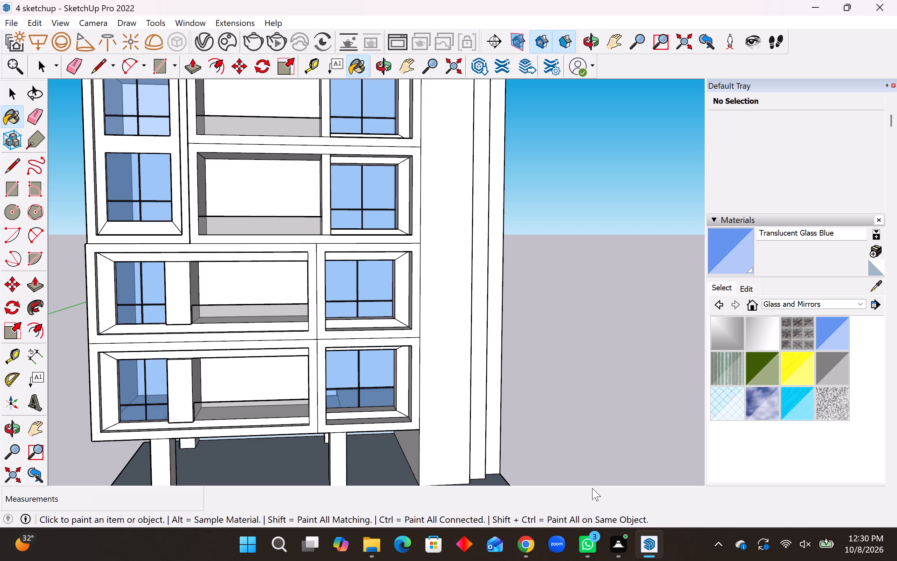
scroll(584, 430, down, 7)
middle_drag(527, 397, 475, 369)
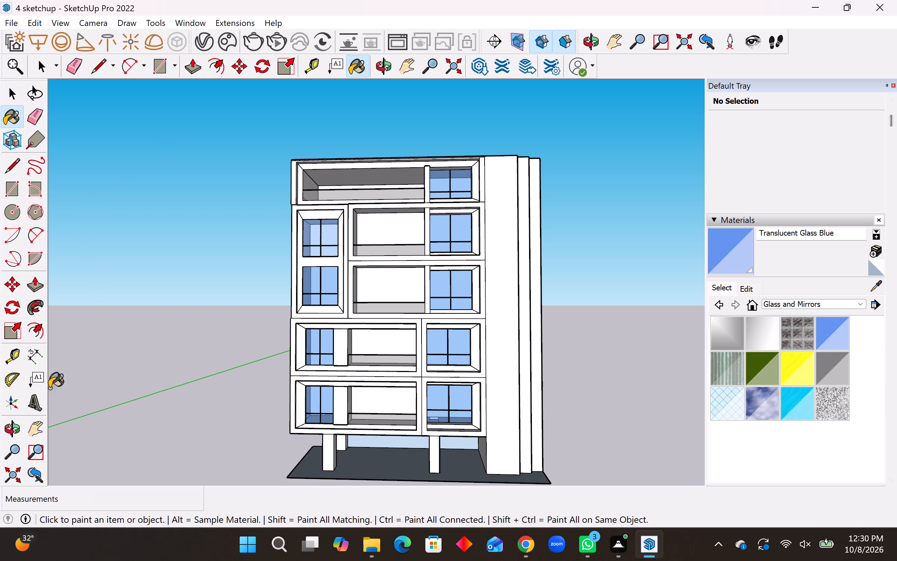
scroll(432, 292, up, 4)
middle_drag(425, 296, 459, 342)
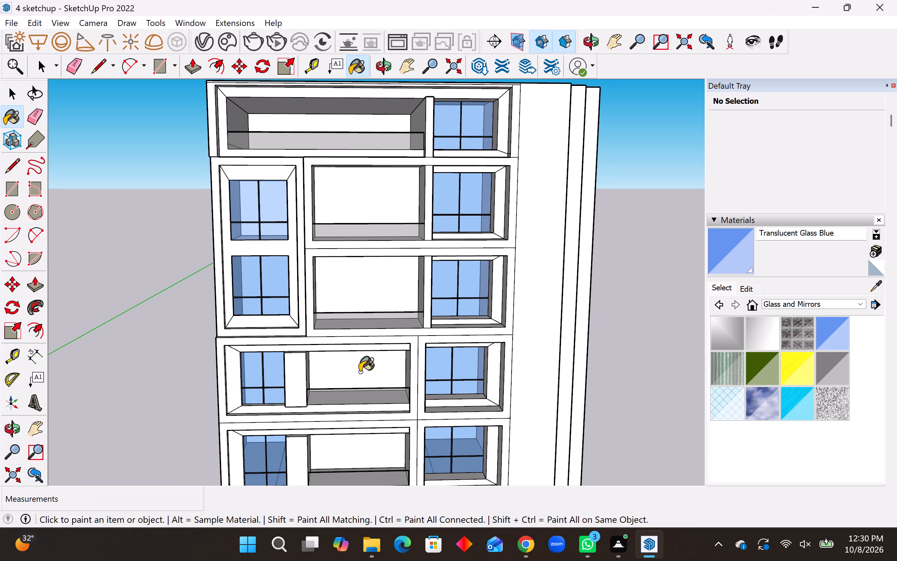
scroll(360, 372, down, 2)
middle_drag(360, 375, 355, 338)
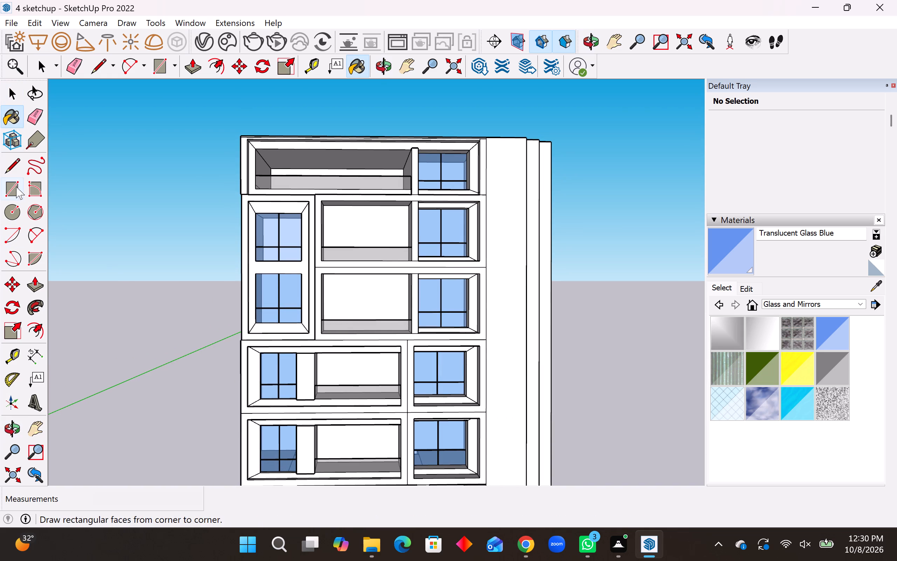
Draw an upright rectangle about 23' 6" by 63' 10" near the left end of the second-from-top middle compartment's back panel.
click(16, 187)
scroll(377, 239, up, 5)
middle_drag(297, 243, 311, 331)
scroll(318, 268, up, 4)
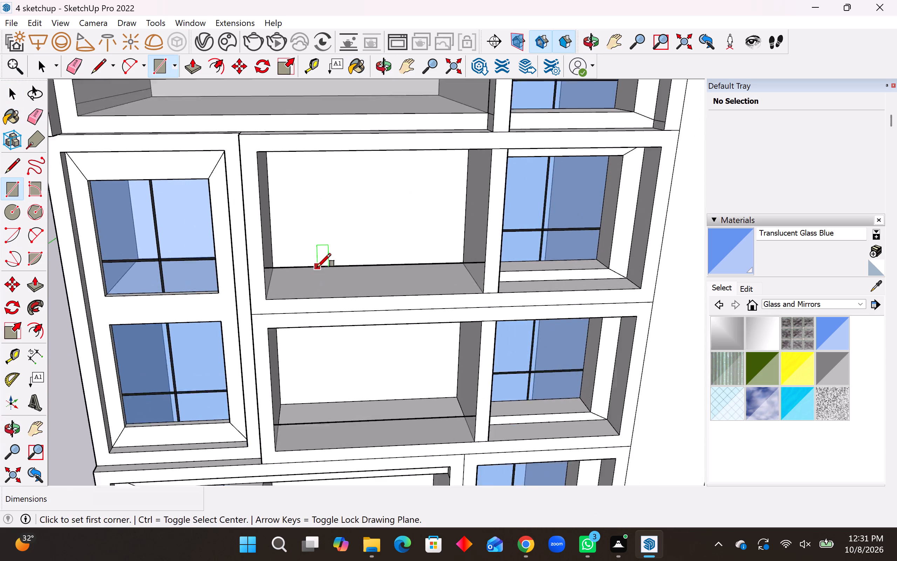
middle_drag(312, 267, 308, 287)
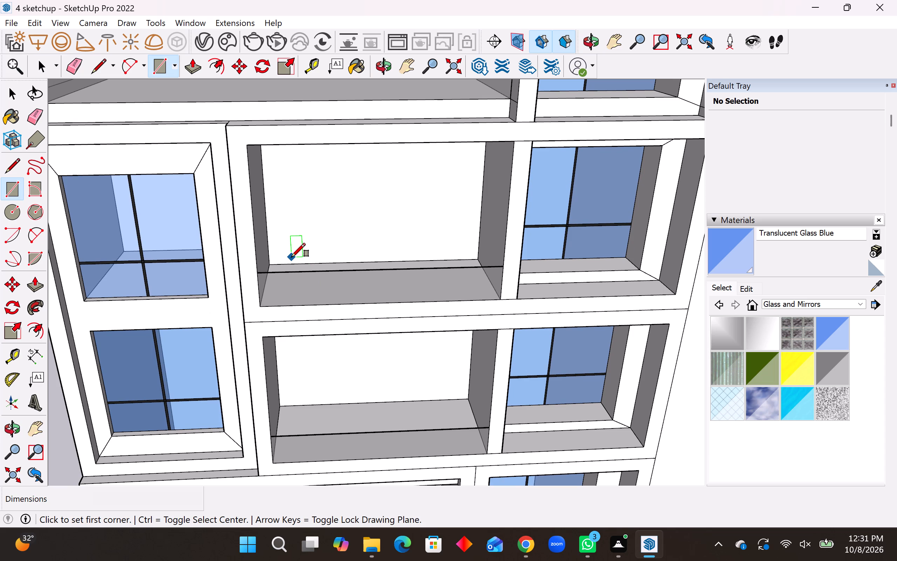
middle_drag(292, 257, 292, 260)
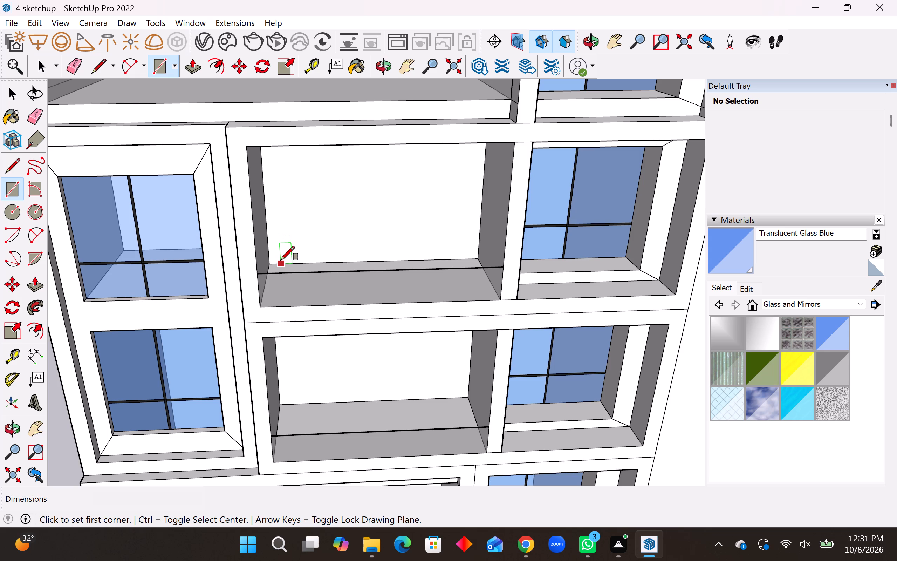
click(281, 260)
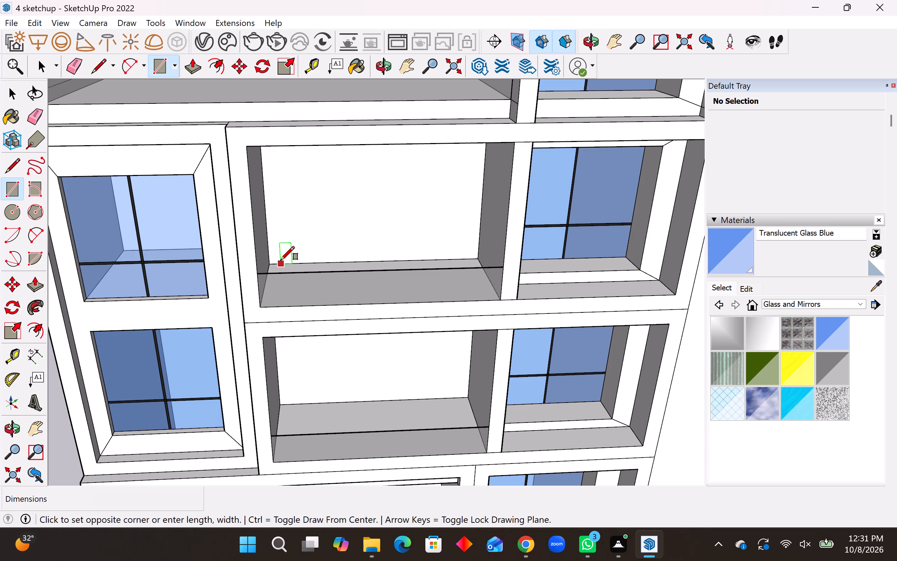
middle_drag(306, 243, 299, 155)
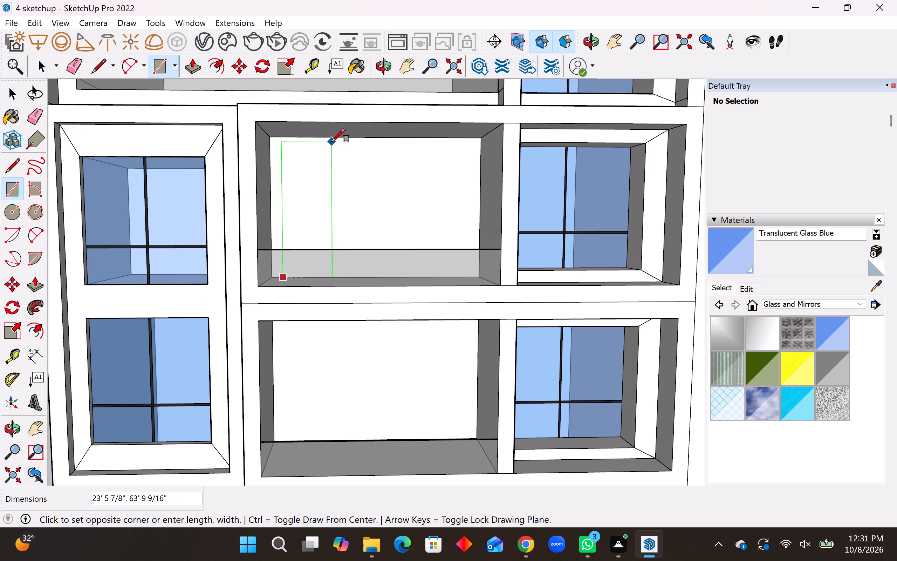
click(331, 142)
key(space)
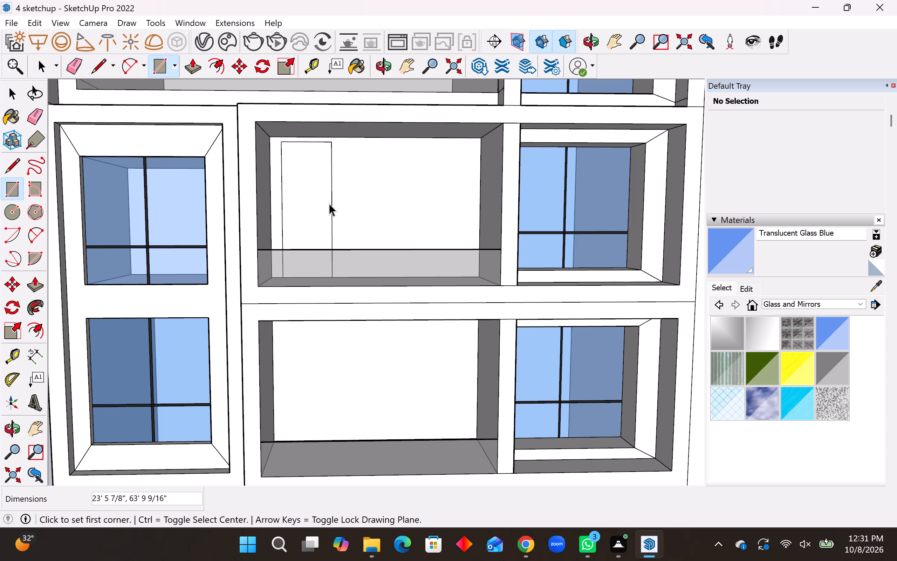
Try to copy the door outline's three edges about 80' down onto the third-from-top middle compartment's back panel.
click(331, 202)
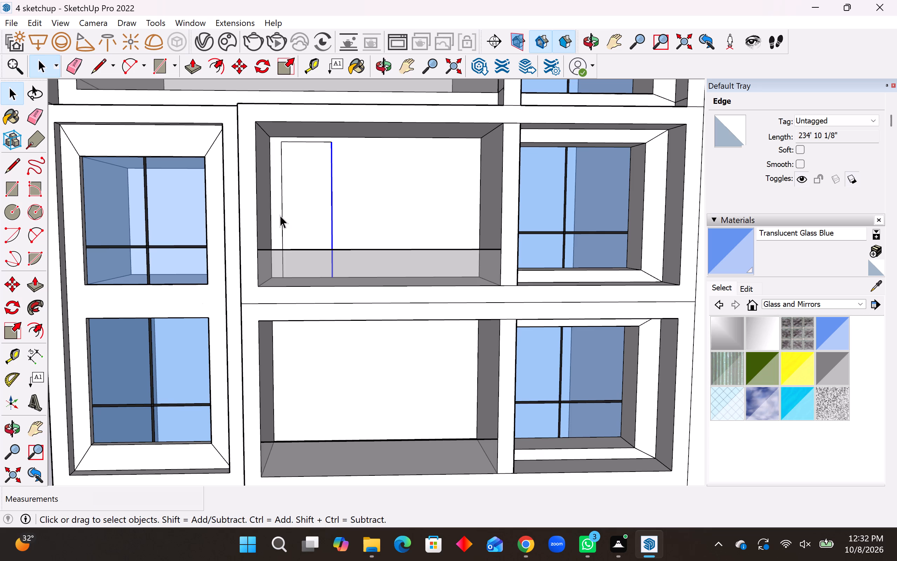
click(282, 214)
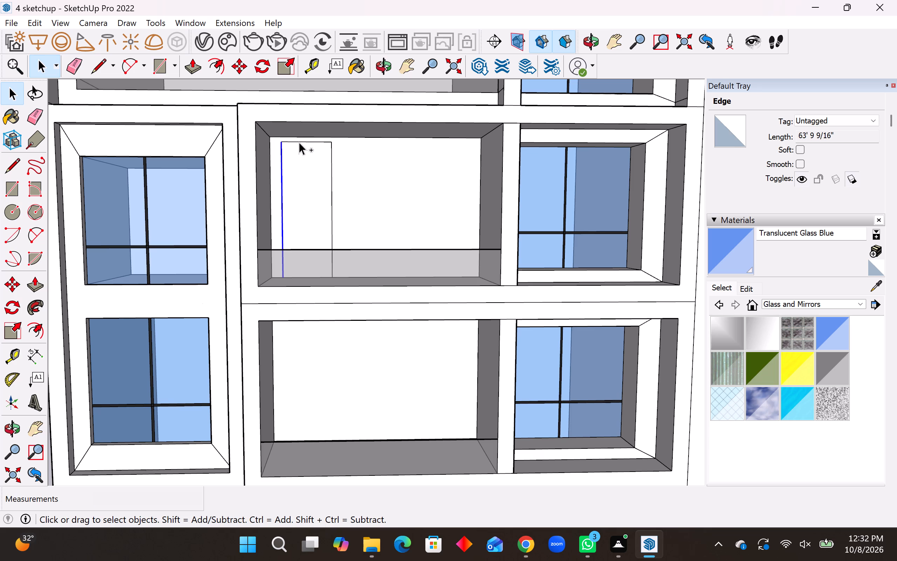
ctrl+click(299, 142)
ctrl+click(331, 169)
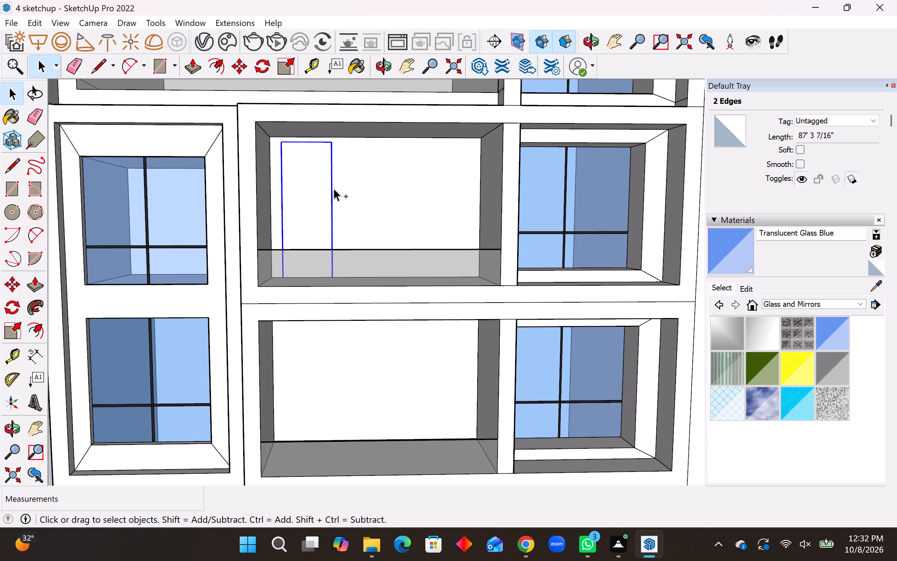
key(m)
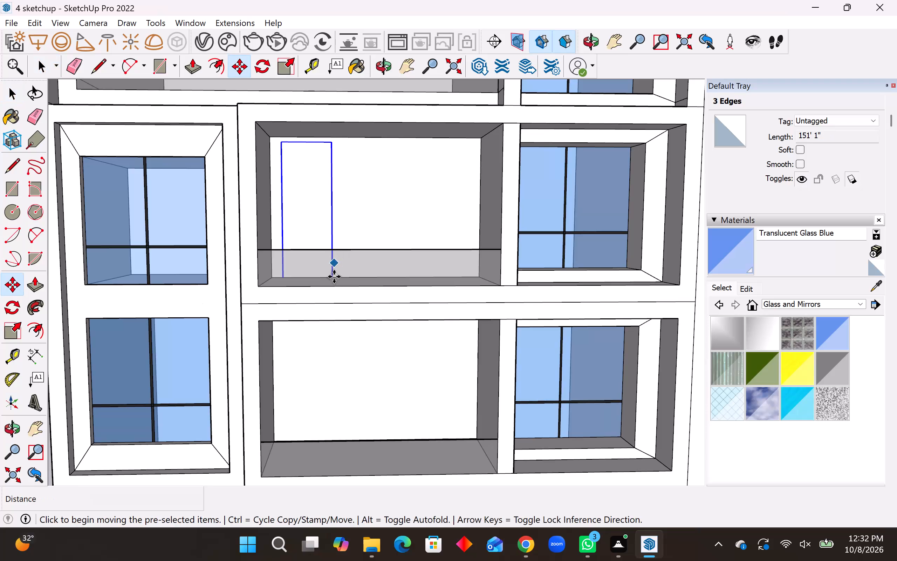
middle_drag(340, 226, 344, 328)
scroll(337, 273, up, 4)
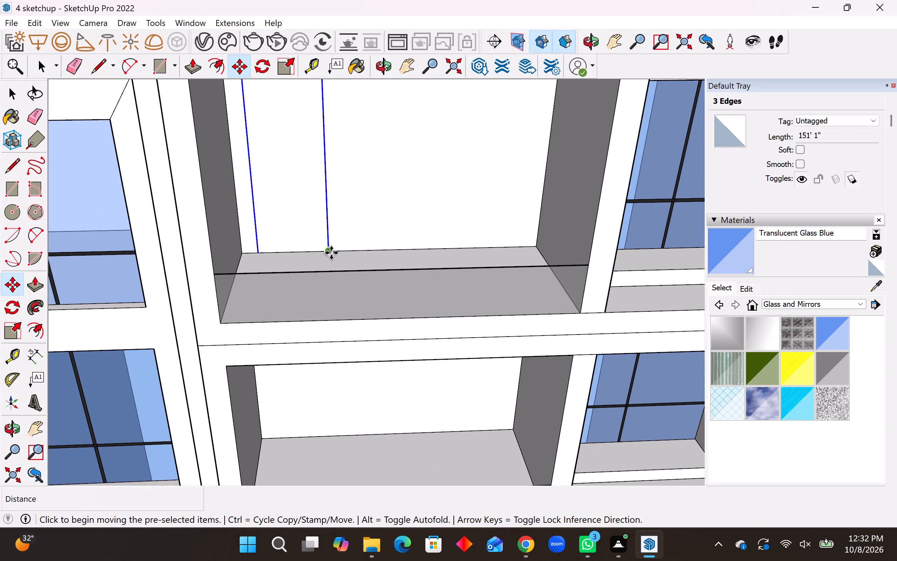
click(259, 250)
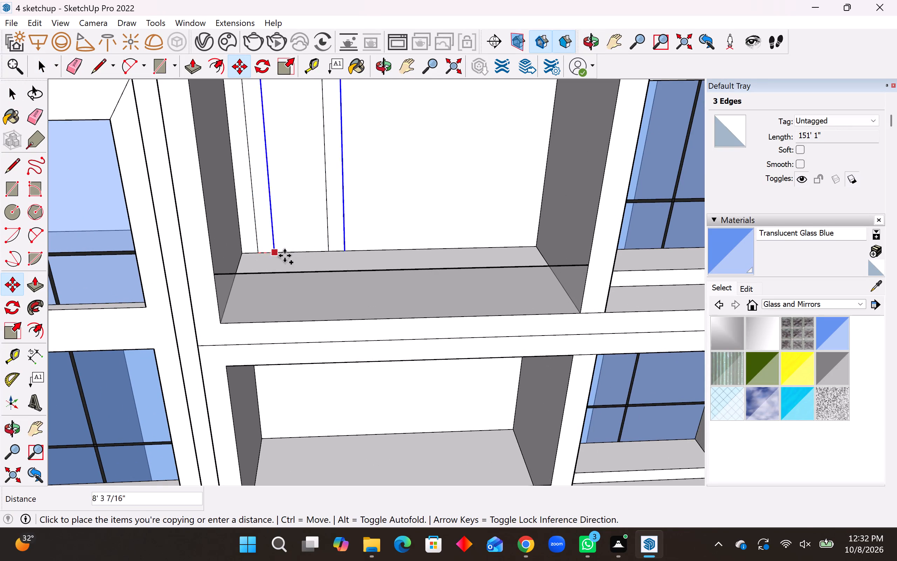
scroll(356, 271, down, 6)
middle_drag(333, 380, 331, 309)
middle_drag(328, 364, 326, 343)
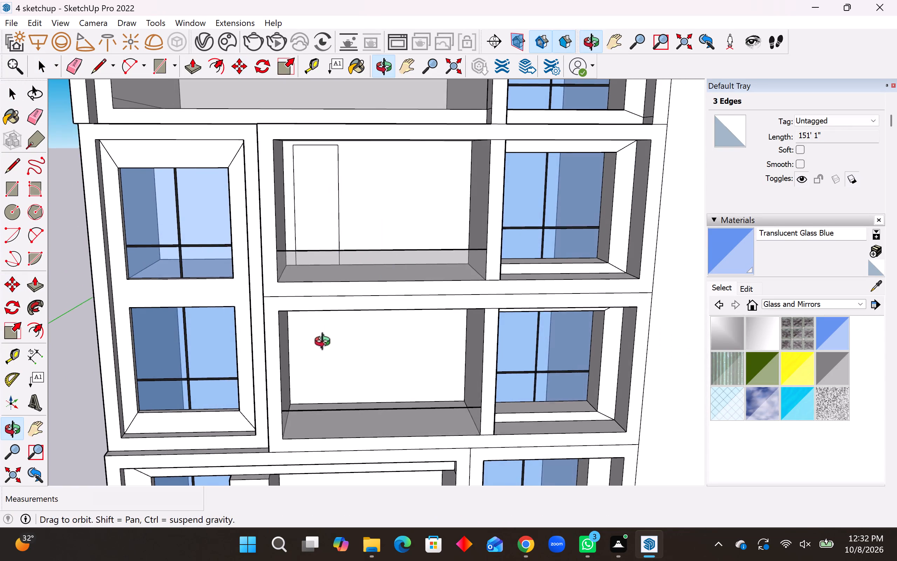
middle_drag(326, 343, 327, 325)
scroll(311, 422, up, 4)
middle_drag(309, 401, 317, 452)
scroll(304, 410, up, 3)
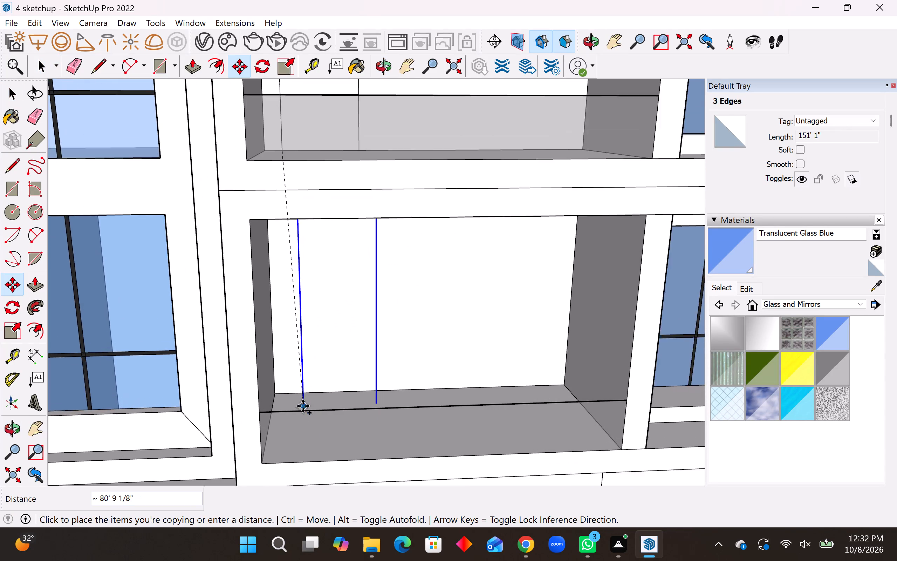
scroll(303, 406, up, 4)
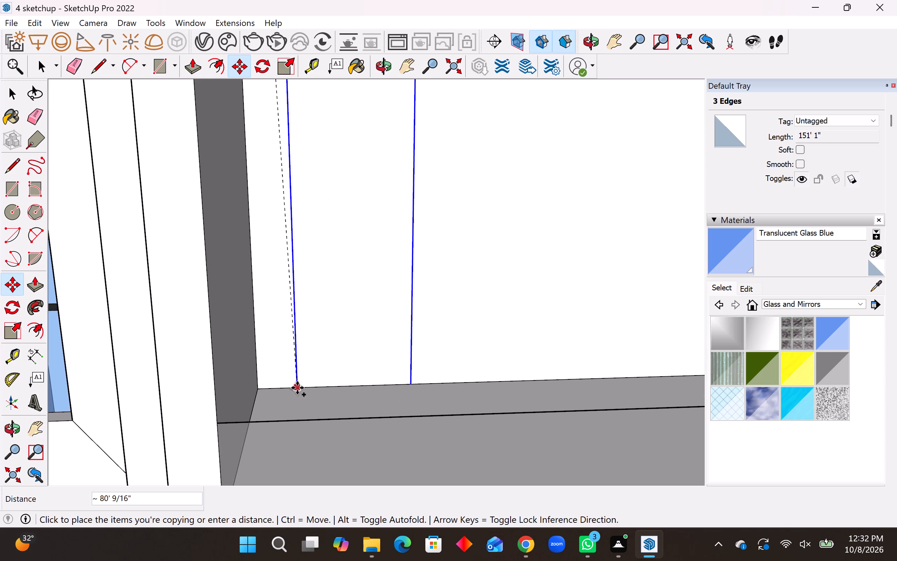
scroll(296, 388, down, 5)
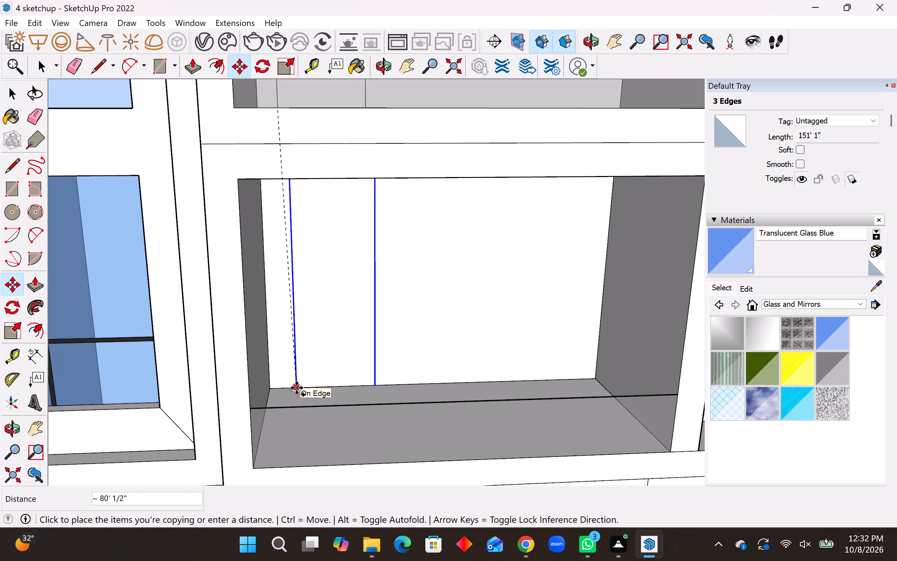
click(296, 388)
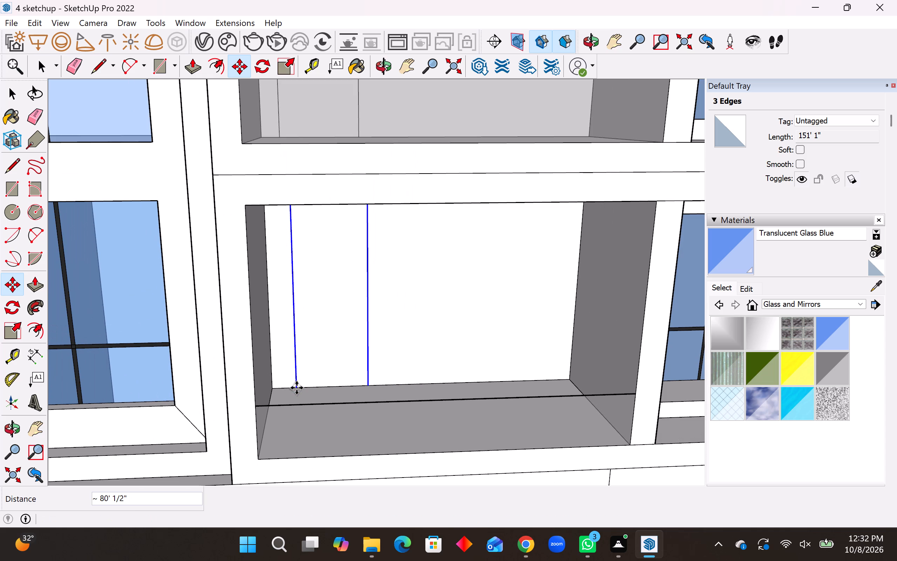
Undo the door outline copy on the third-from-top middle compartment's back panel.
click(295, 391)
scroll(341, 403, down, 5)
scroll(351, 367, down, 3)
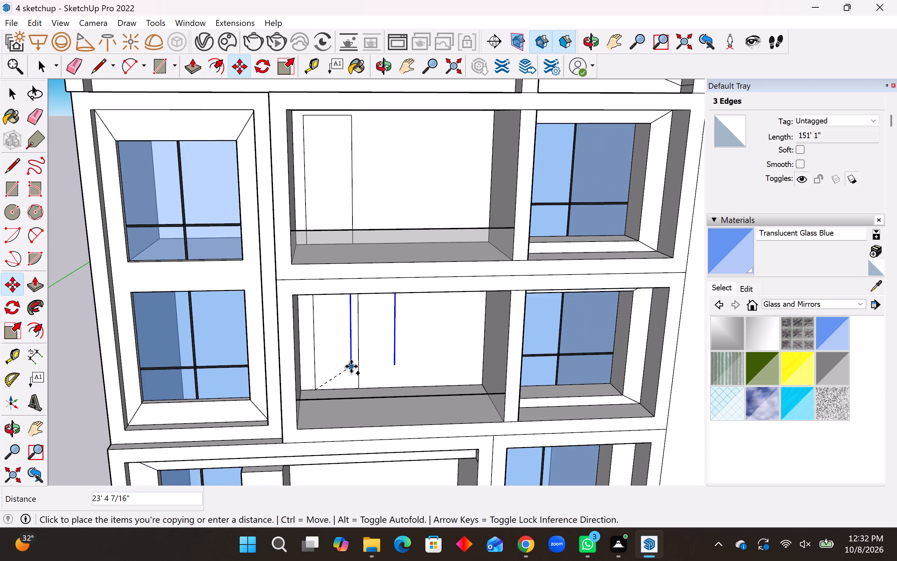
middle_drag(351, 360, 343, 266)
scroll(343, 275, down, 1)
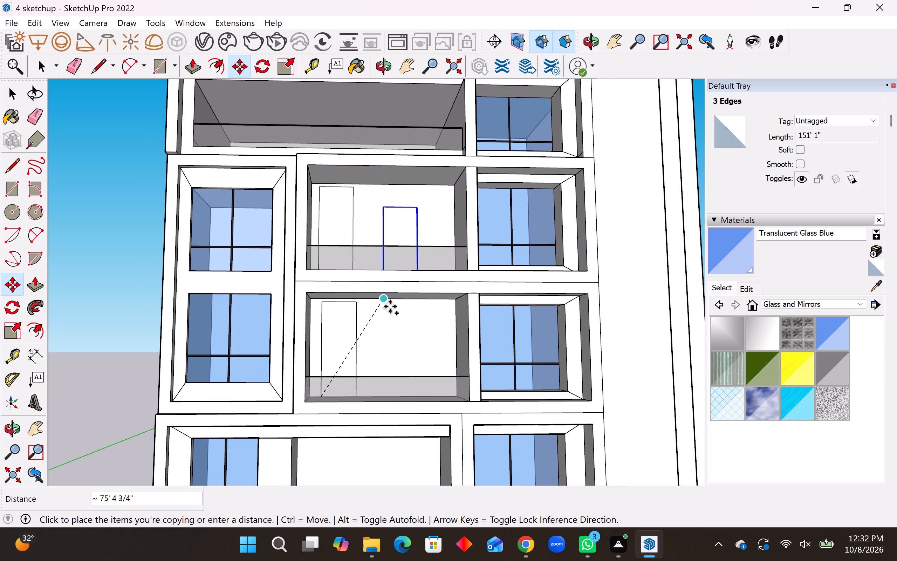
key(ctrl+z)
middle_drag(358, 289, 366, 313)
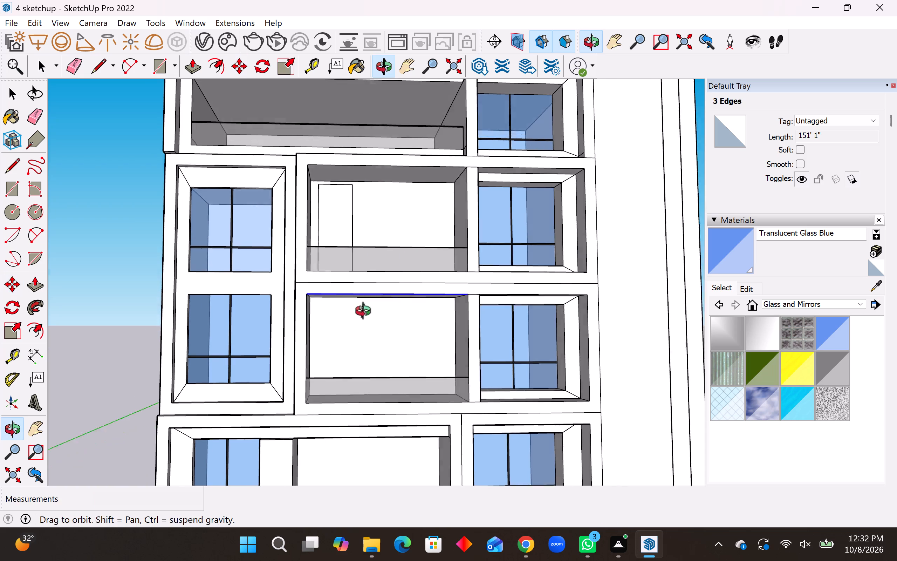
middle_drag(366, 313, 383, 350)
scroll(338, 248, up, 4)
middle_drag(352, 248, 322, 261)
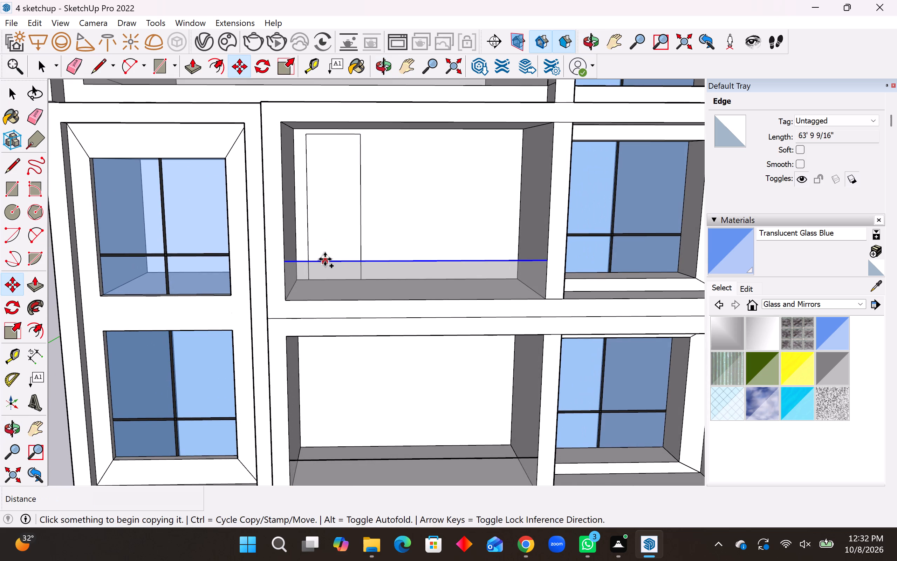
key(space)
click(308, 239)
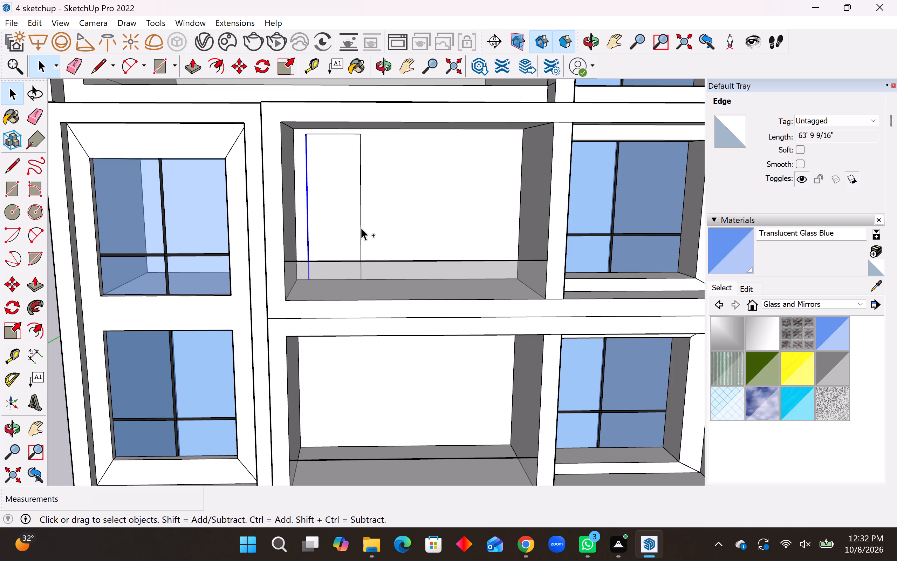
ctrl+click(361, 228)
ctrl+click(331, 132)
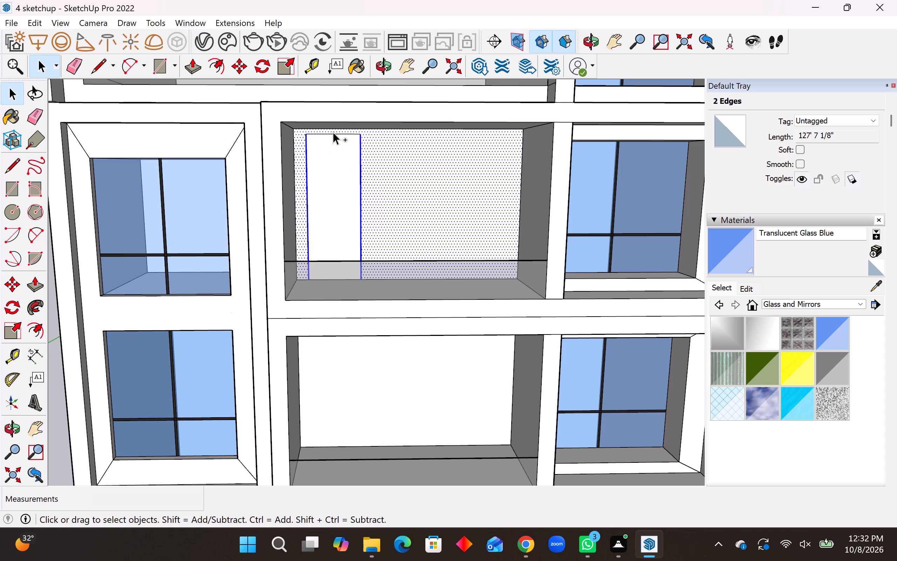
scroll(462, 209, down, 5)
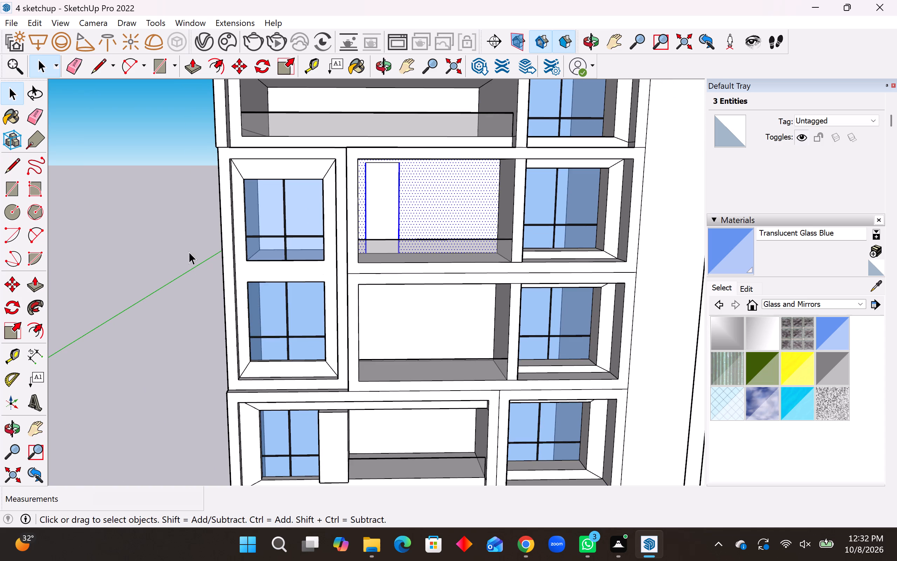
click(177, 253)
Copy the door outline's three edges 80' down onto the lower edge of the third-from-top middle compartment's back panel.
scroll(403, 229, up, 7)
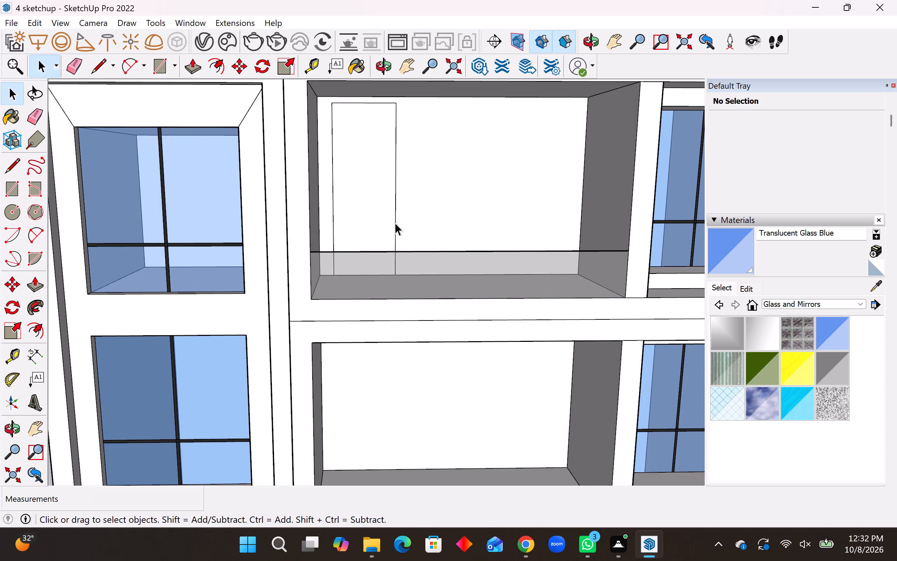
click(395, 223)
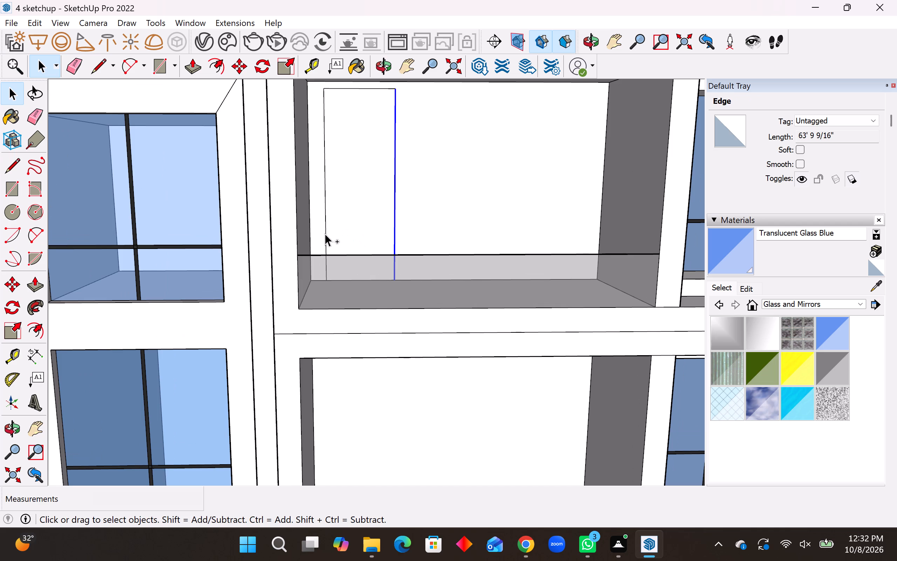
ctrl+click(326, 234)
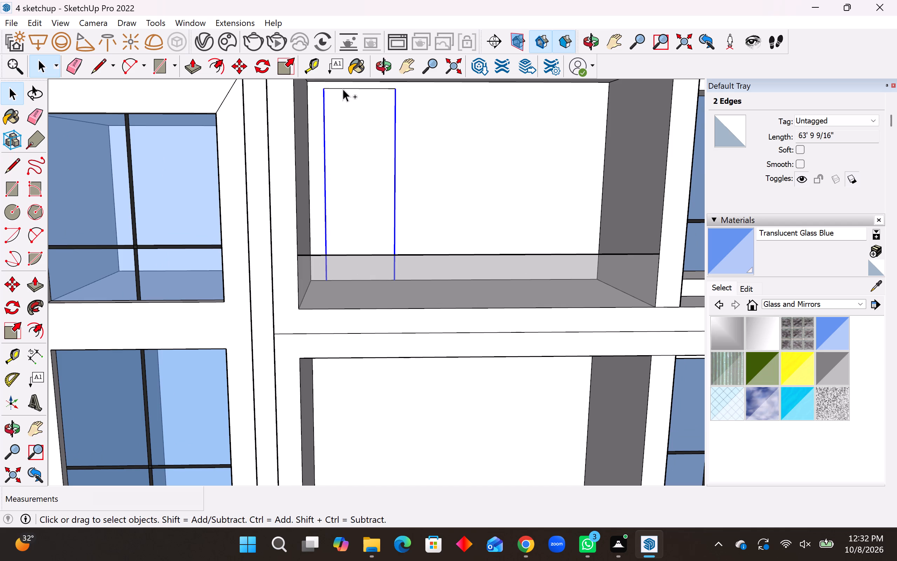
ctrl+click(343, 88)
key(m)
middle_drag(385, 223, 388, 317)
scroll(389, 270, up, 3)
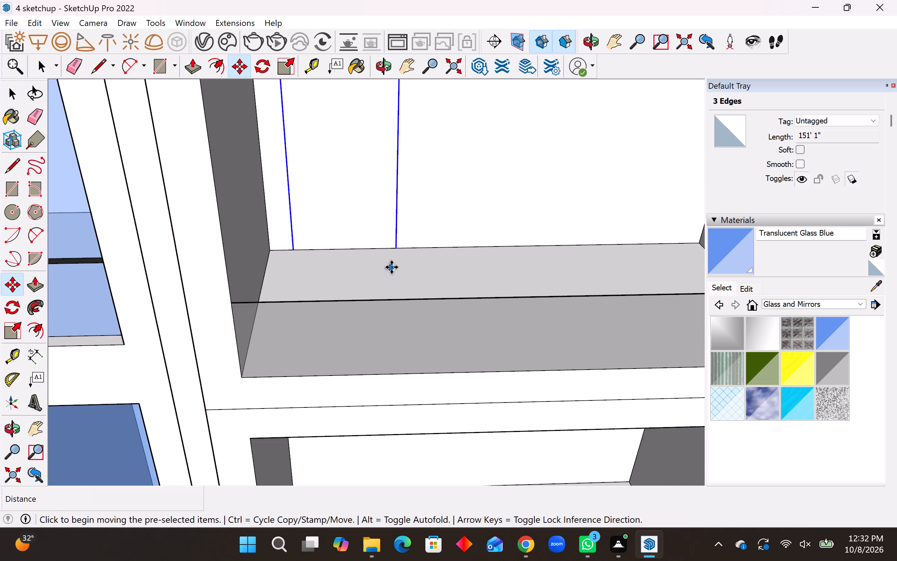
scroll(391, 267, up, 3)
click(398, 242)
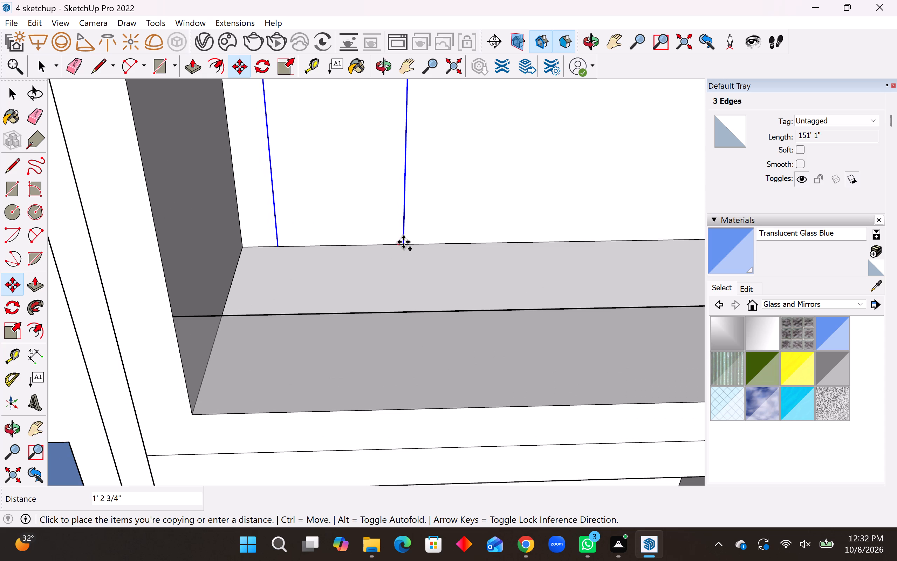
scroll(417, 268, down, 10)
middle_drag(432, 350, 418, 295)
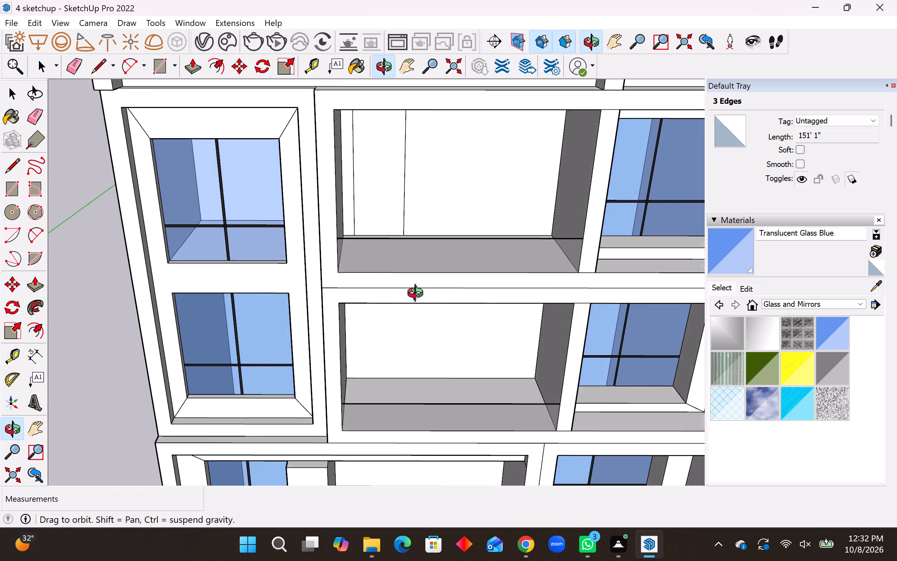
middle_drag(418, 295, 409, 270)
scroll(402, 372, up, 1)
scroll(403, 256, down, 4)
middle_drag(416, 343, 414, 364)
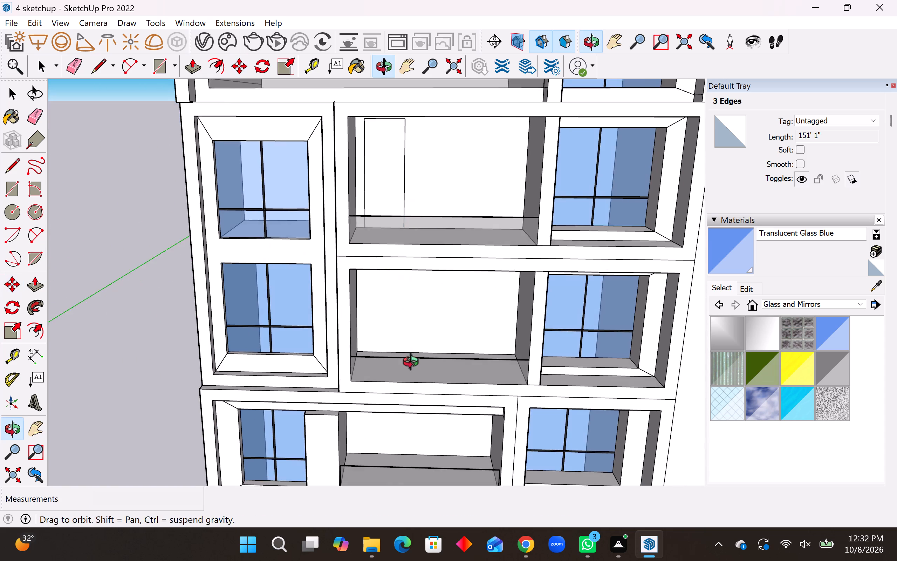
middle_drag(414, 364, 413, 365)
scroll(412, 365, up, 13)
scroll(395, 338, up, 3)
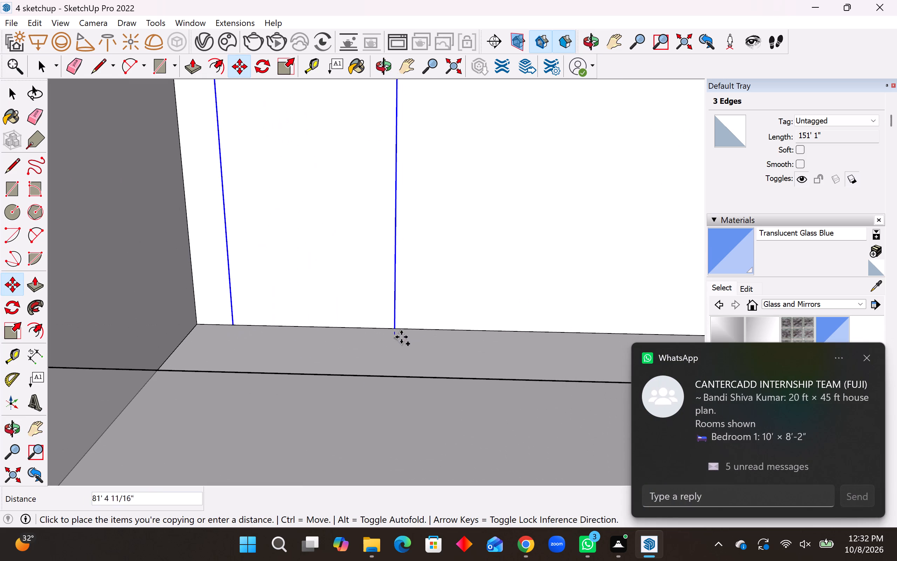
middle_drag(409, 329, 415, 290)
scroll(432, 327, down, 8)
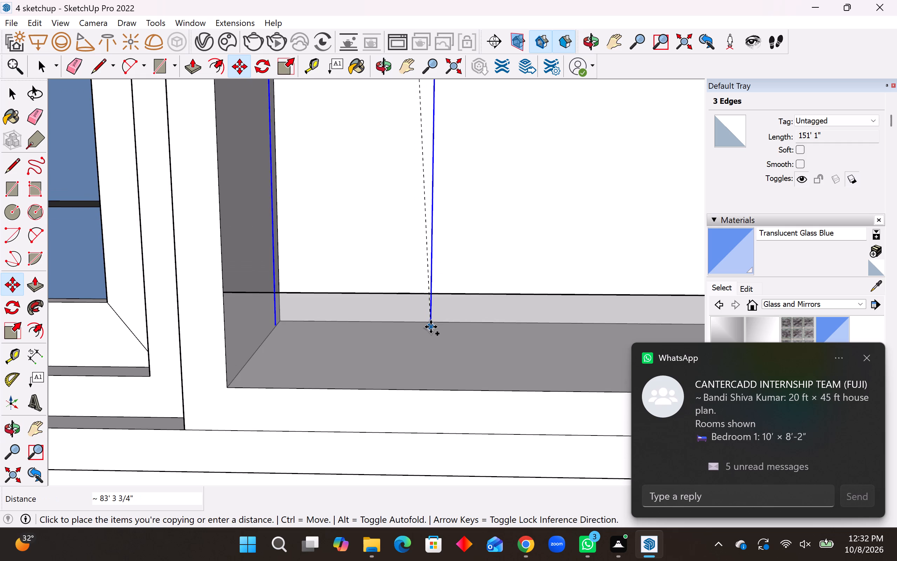
scroll(431, 327, down, 4)
middle_drag(408, 301, 407, 336)
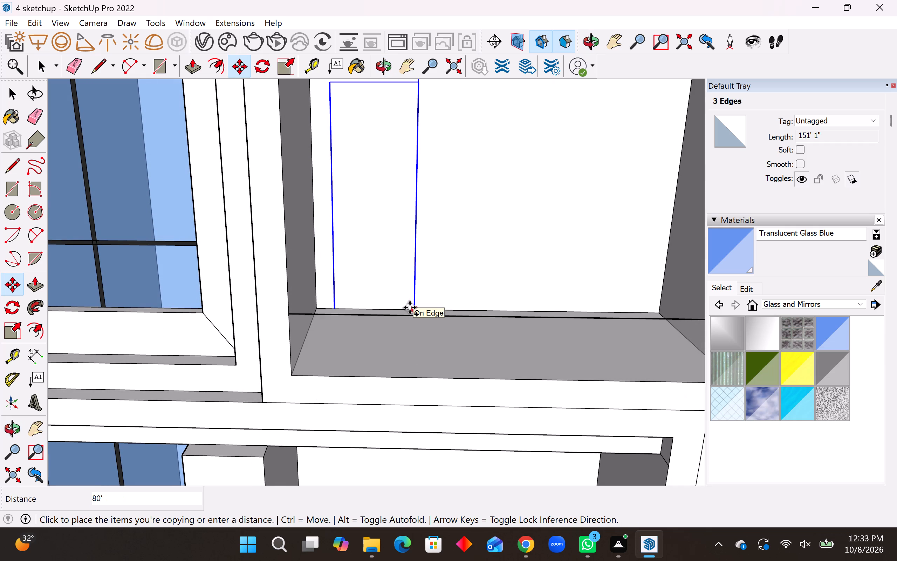
click(410, 307)
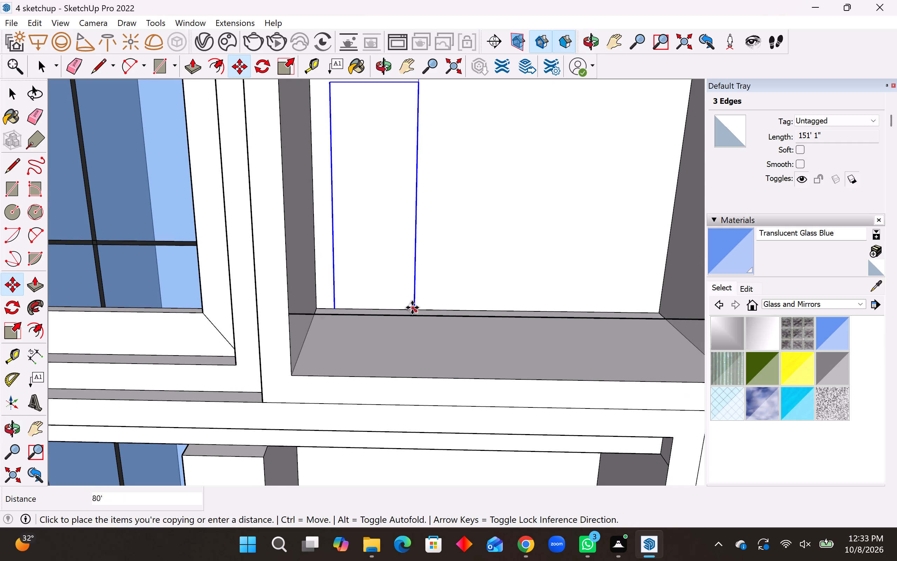
Copy the door outline about 73' 1" further down onto the back panel of the second-from-bottom middle compartment.
click(413, 307)
scroll(414, 339, down, 9)
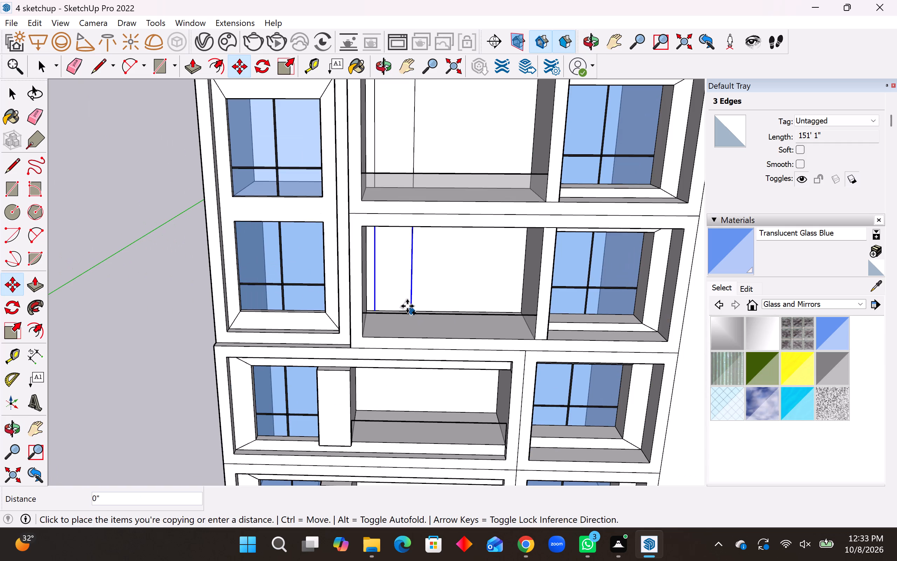
middle_drag(427, 419, 422, 424)
scroll(411, 425, up, 2)
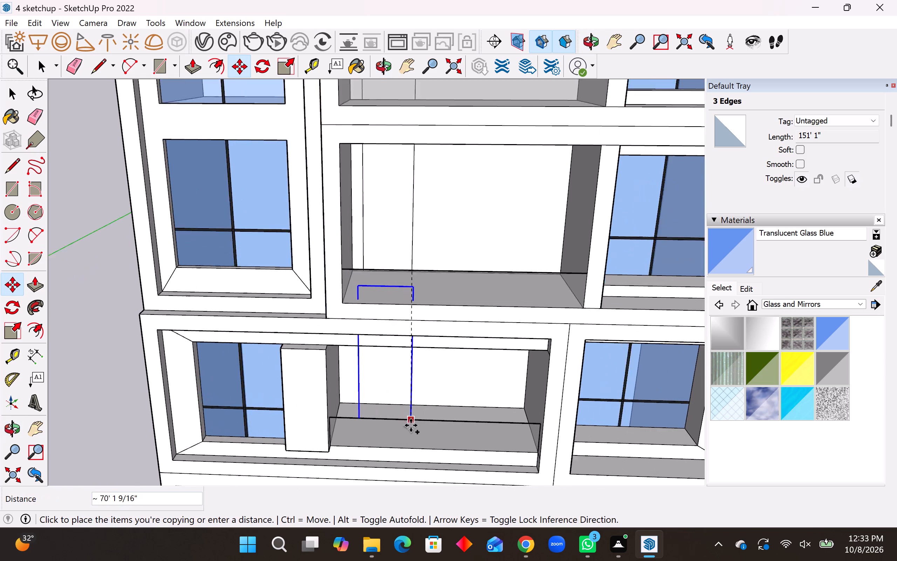
scroll(411, 425, up, 11)
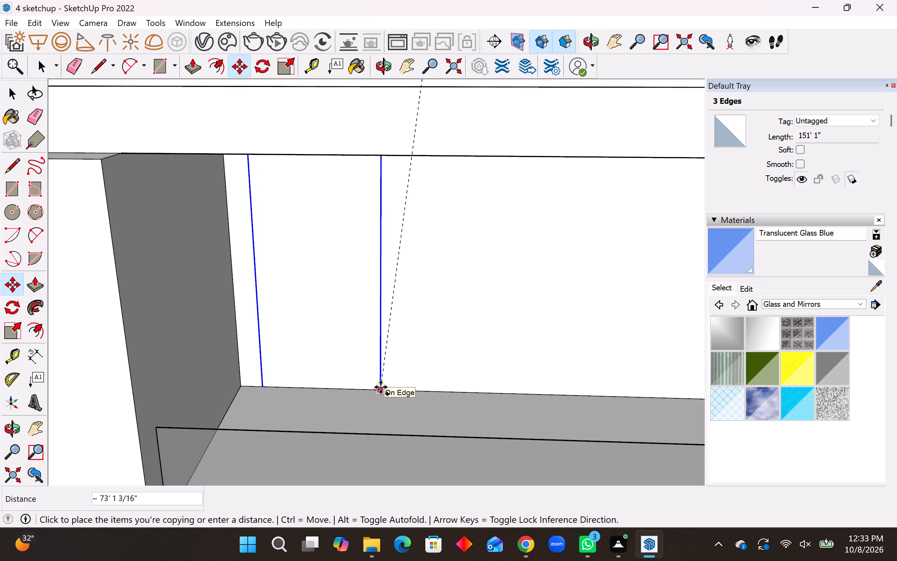
click(381, 387)
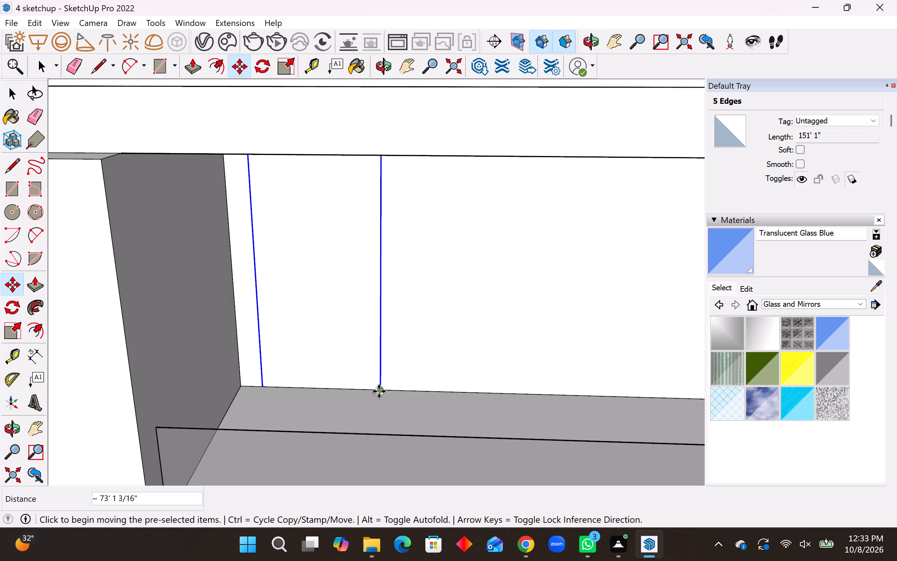
Copy the door outline about 81' 3" further down onto the bottom middle compartment's back panel and clear the selection.
click(379, 391)
scroll(412, 349, down, 17)
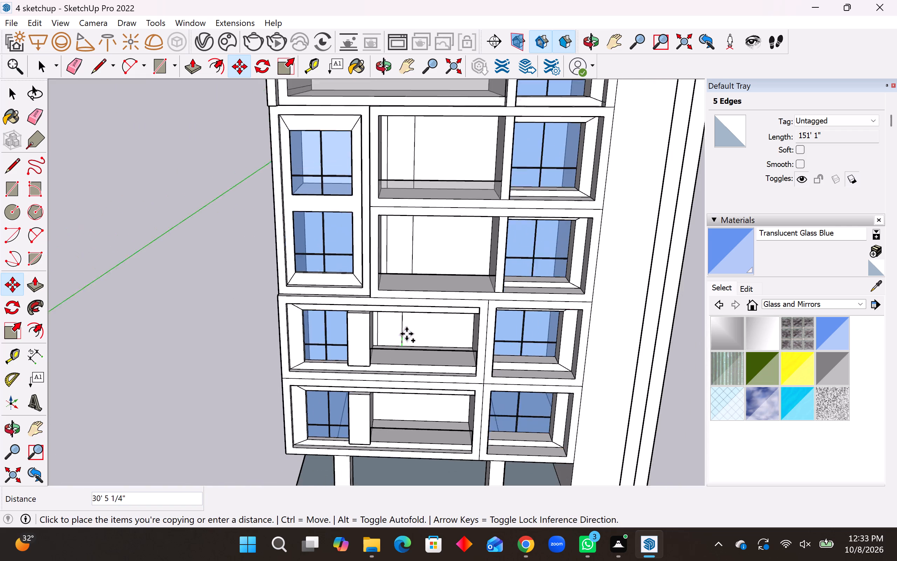
scroll(406, 334, down, 2)
middle_drag(419, 394, 410, 350)
scroll(398, 428, up, 8)
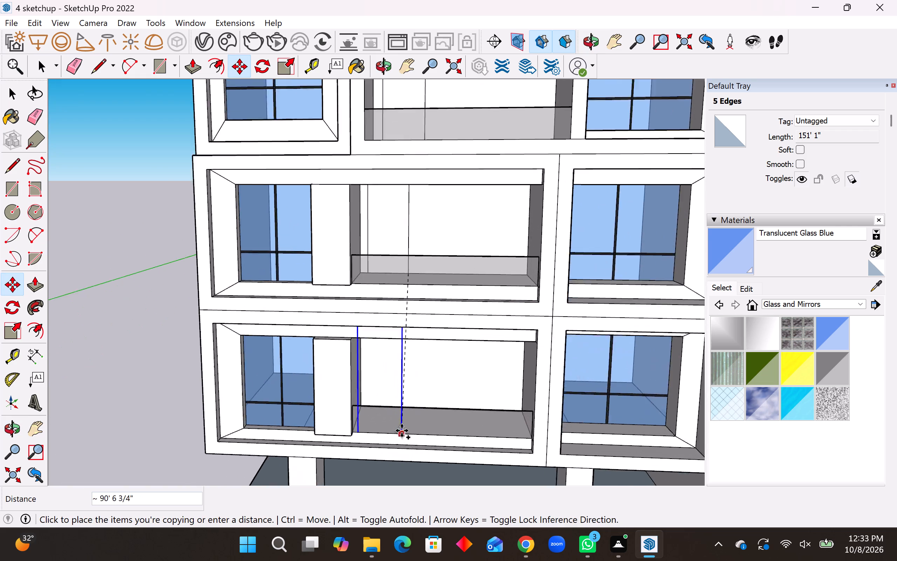
scroll(402, 431, up, 7)
middle_drag(400, 373, 404, 418)
scroll(407, 402, up, 3)
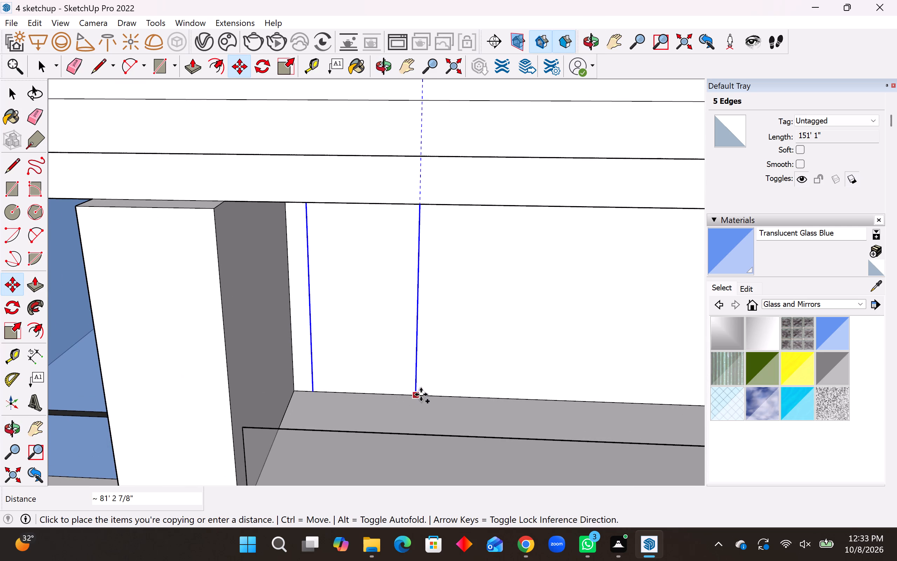
click(421, 394)
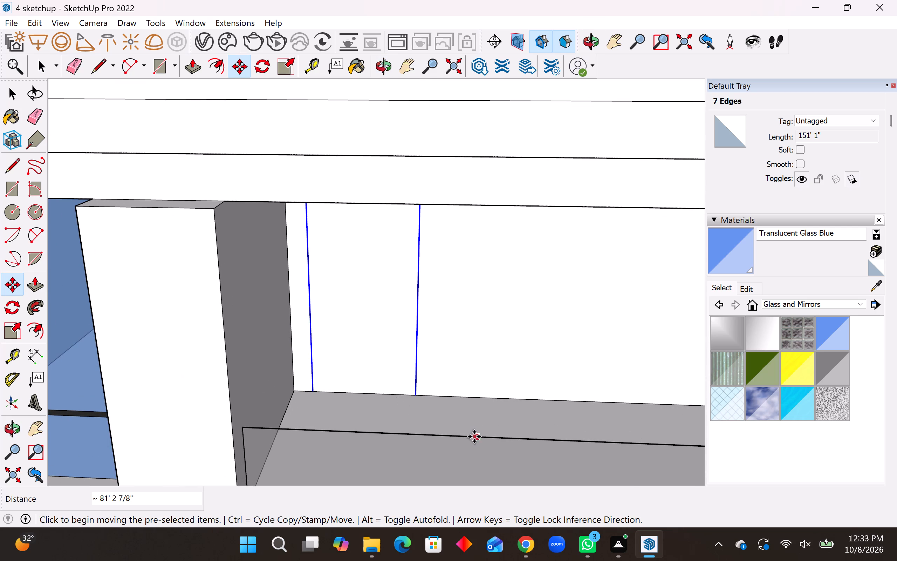
key(space)
scroll(407, 436, down, 16)
click(167, 370)
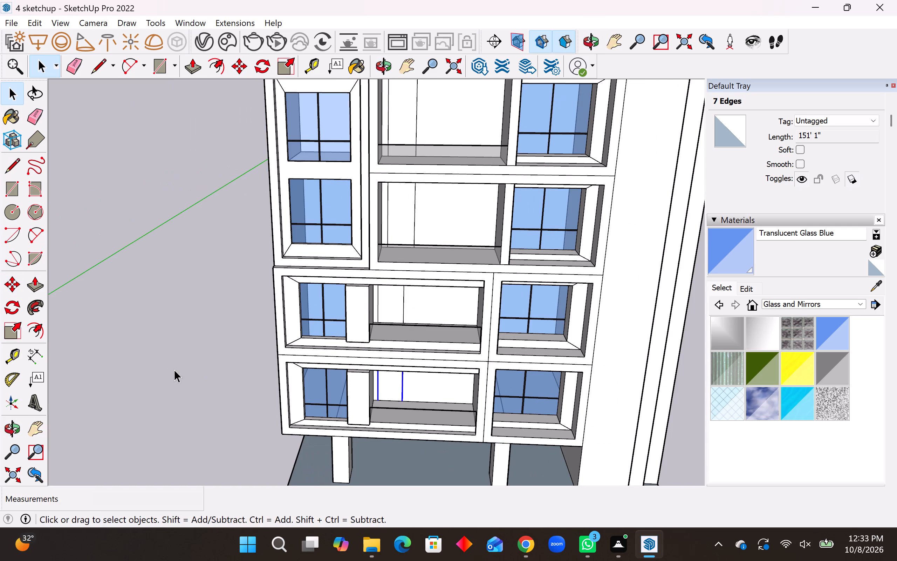
Delete the faces inside the door outlines in the four lower middle compartments to open up the doorways.
middle_drag(331, 370, 334, 265)
scroll(368, 323, down, 2)
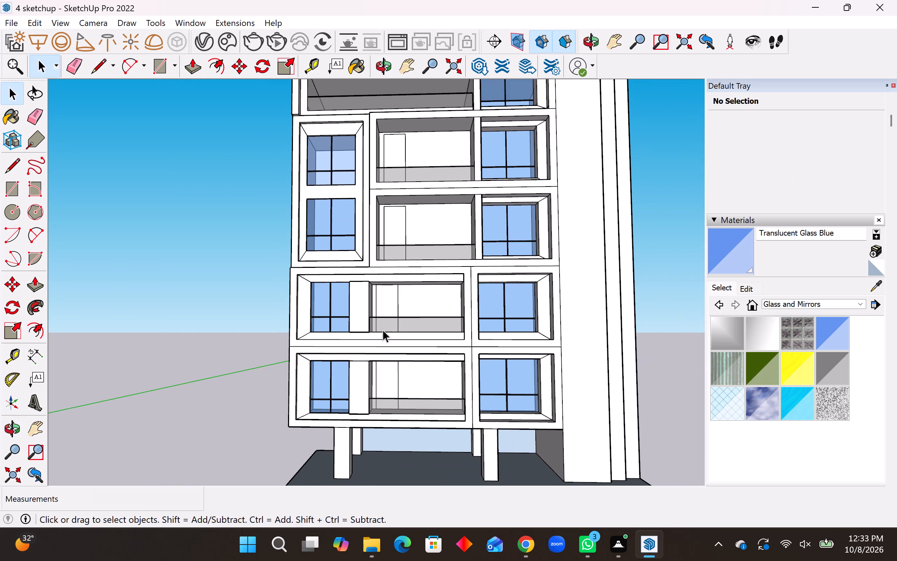
click(393, 381)
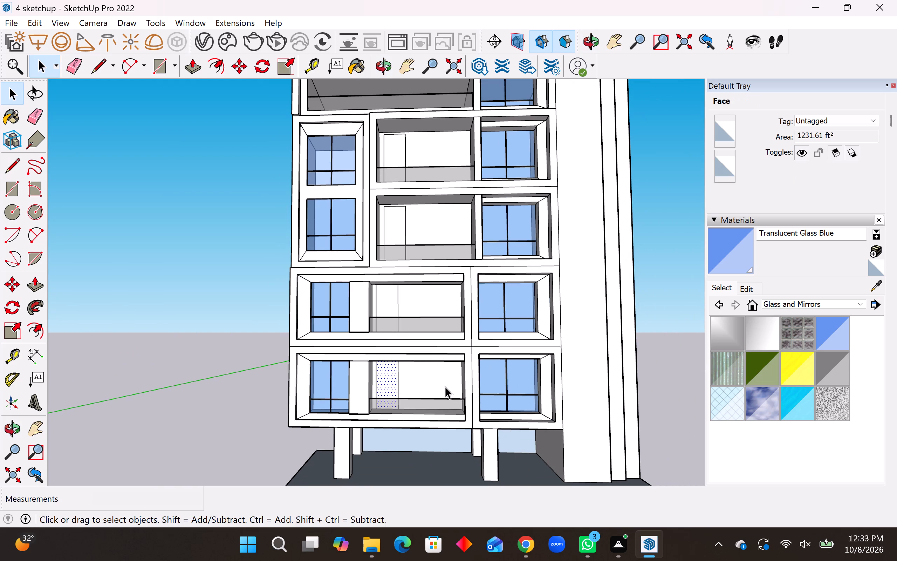
key(Delete)
click(385, 299)
key(Delete)
click(397, 227)
key(Delete)
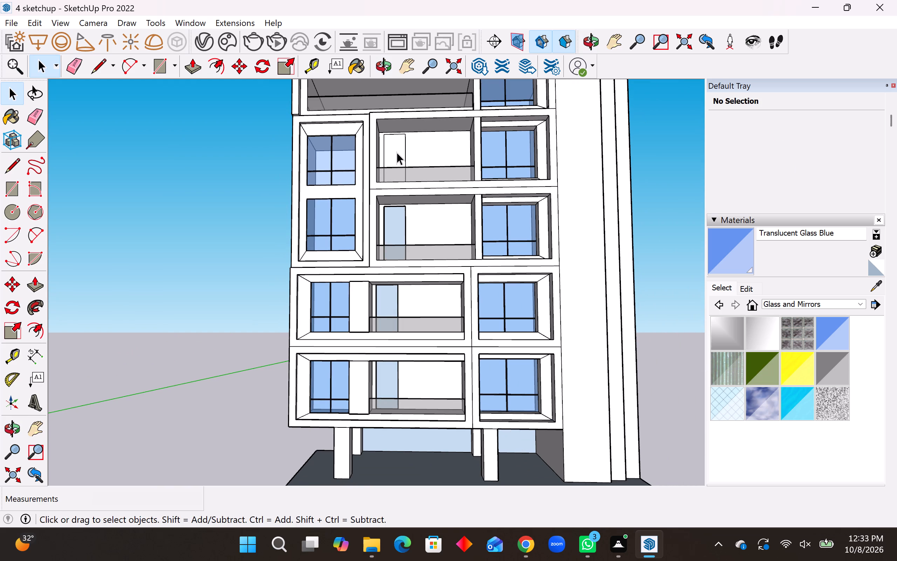
click(397, 146)
key(Delete)
Import the wood+door model from the Downloads folder and place it on open ground beside the building's window-bay side.
click(13, 25)
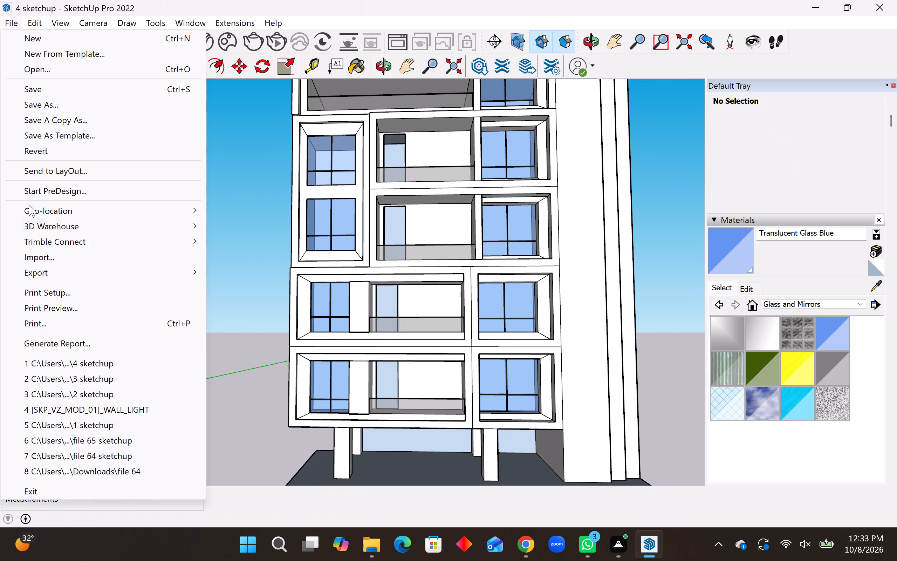
click(48, 257)
scroll(465, 288, down, 8)
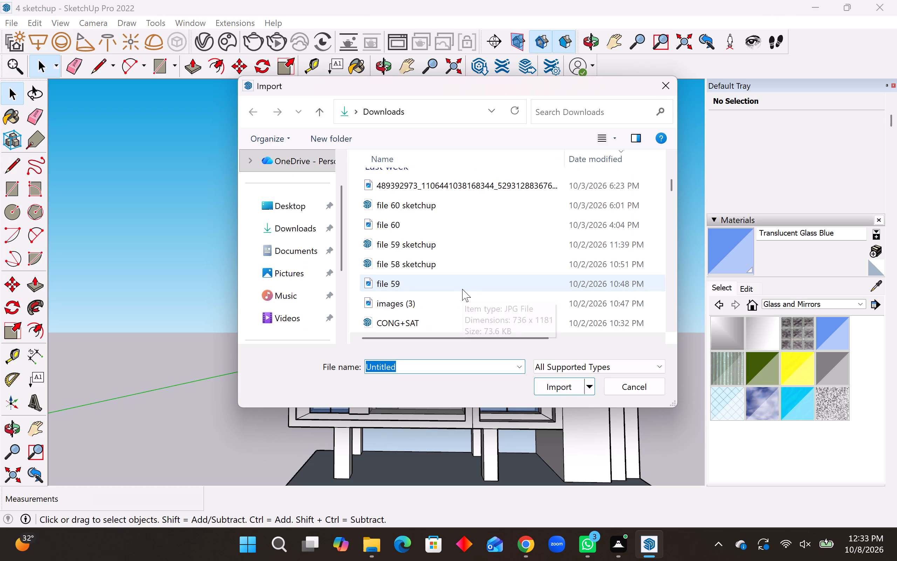
scroll(462, 289, down, 20)
scroll(462, 289, down, 20)
scroll(462, 289, down, 1)
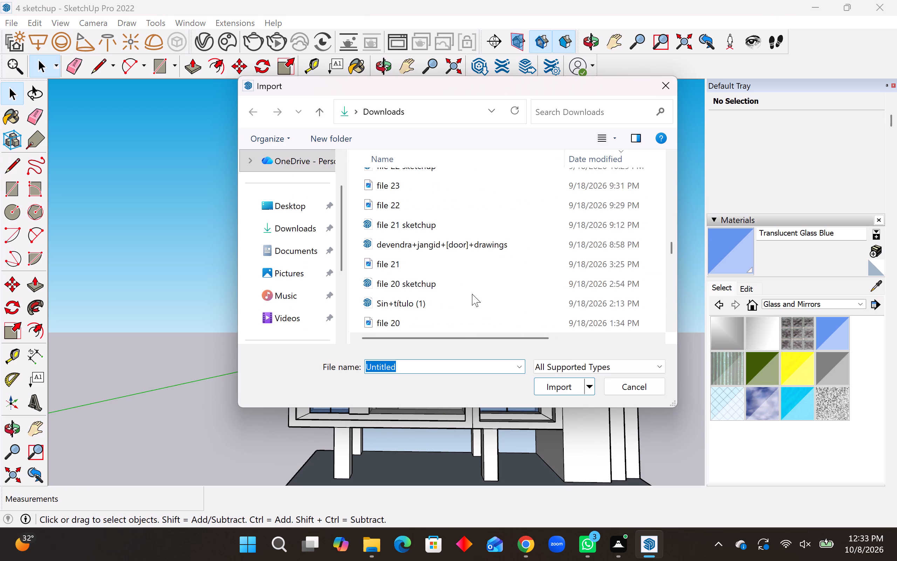
scroll(472, 294, down, 20)
scroll(472, 294, down, 20)
scroll(472, 294, down, 1)
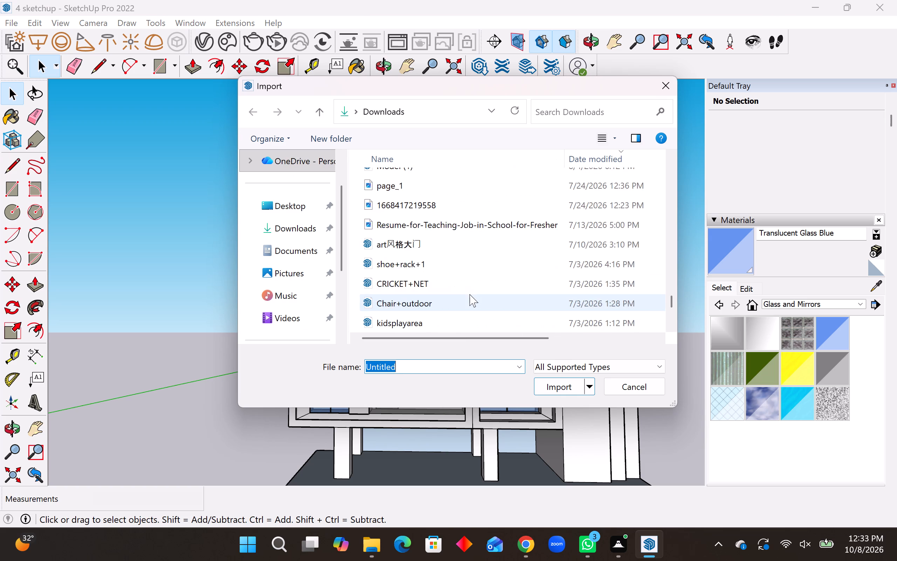
scroll(470, 294, down, 20)
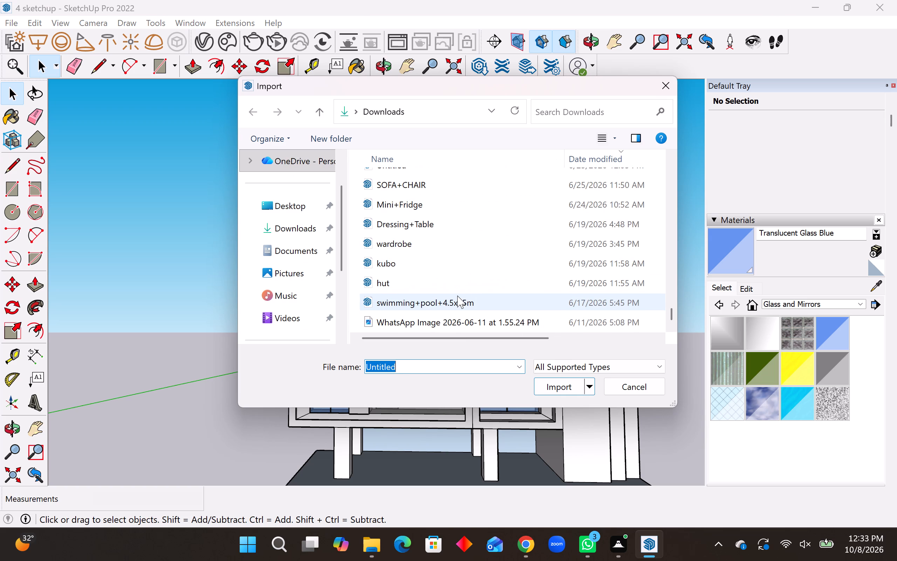
scroll(457, 296, up, 14)
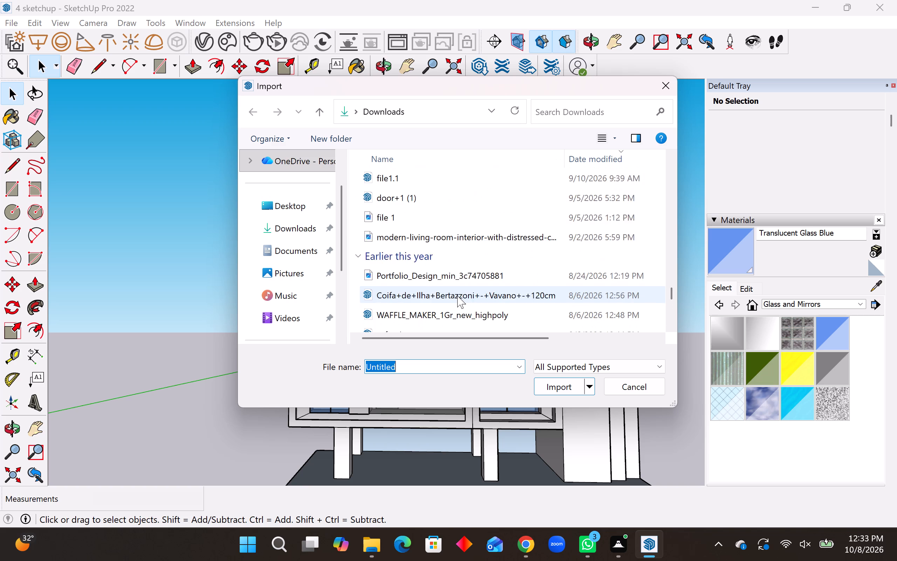
scroll(457, 296, up, 4)
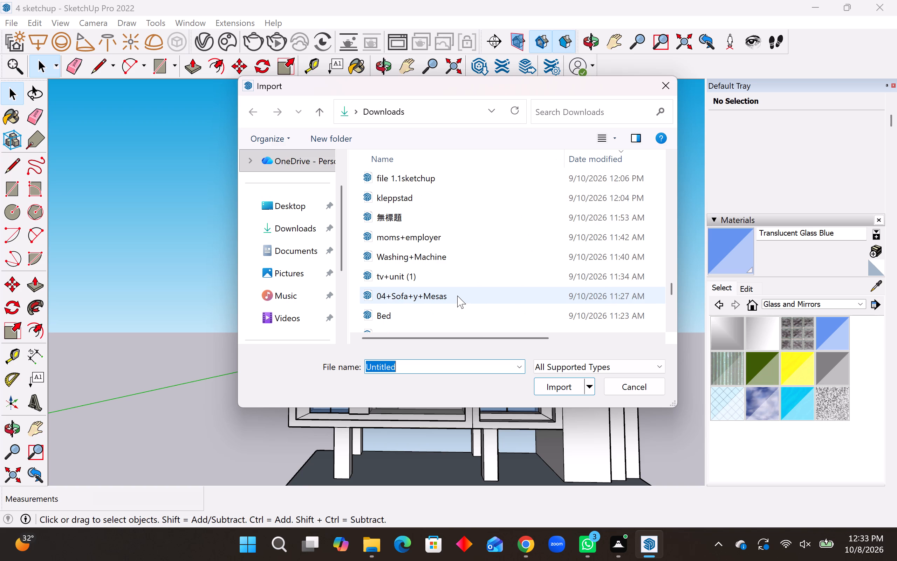
scroll(457, 296, down, 1)
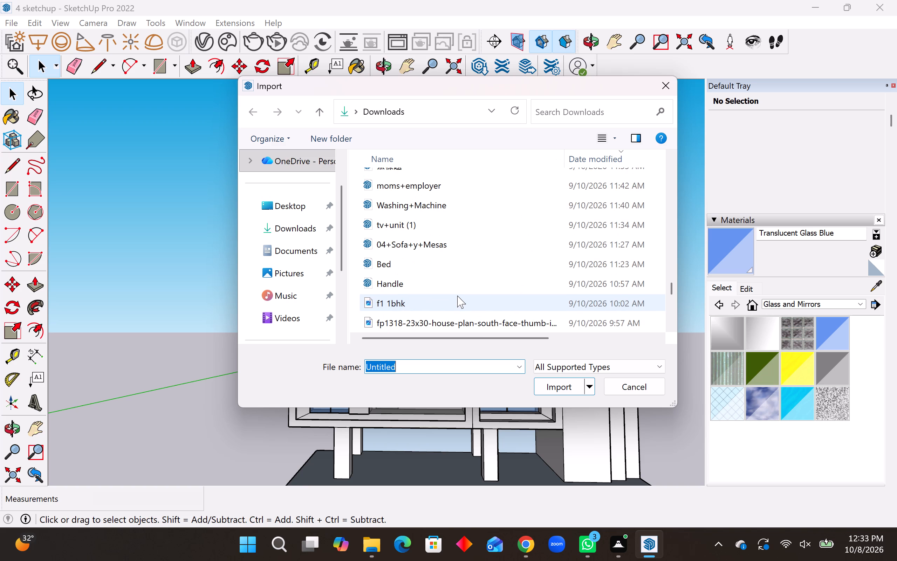
scroll(457, 296, down, 2)
scroll(457, 296, up, 4)
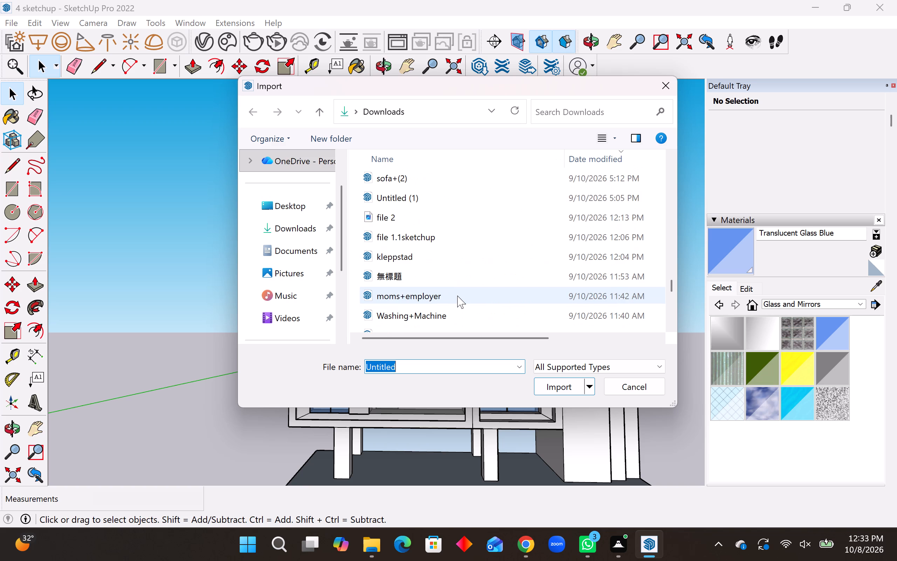
scroll(457, 296, up, 3)
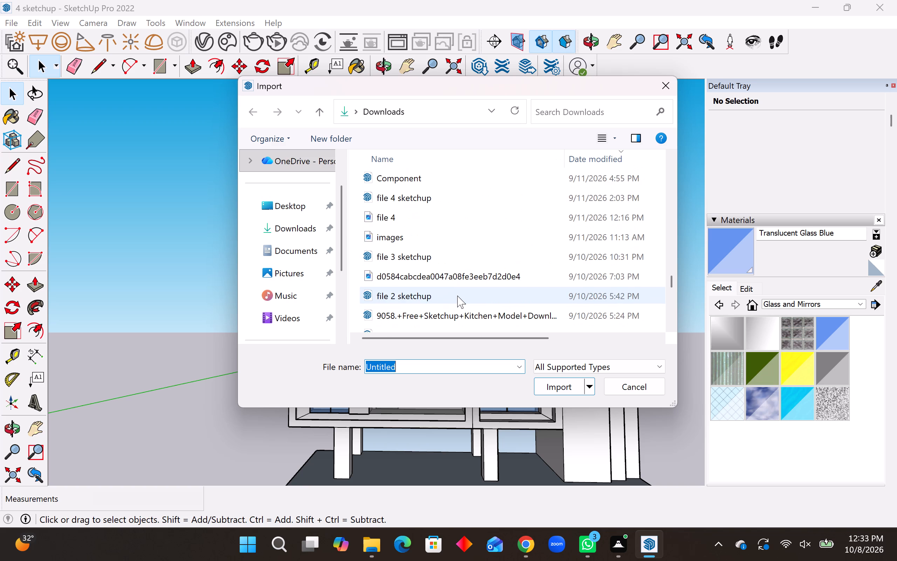
scroll(457, 296, up, 6)
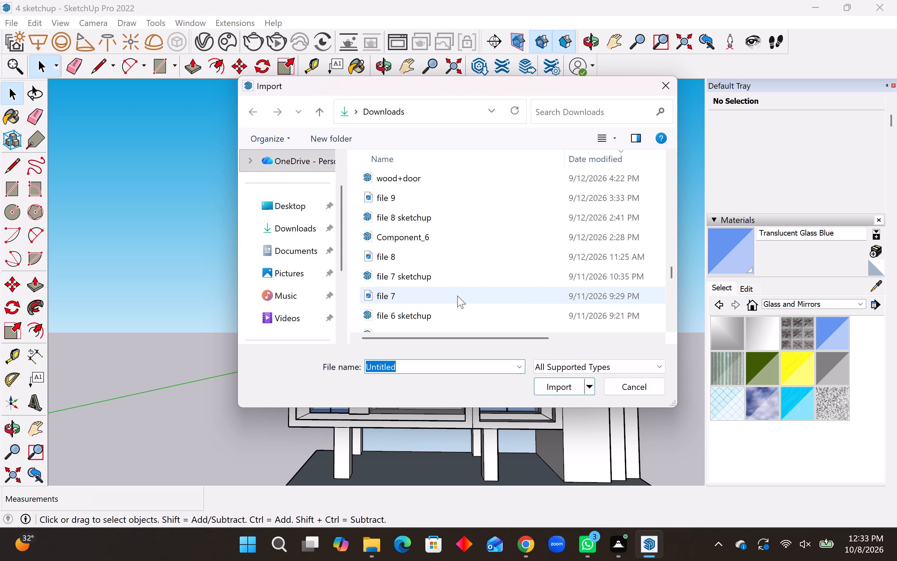
scroll(457, 296, up, 1)
click(416, 236)
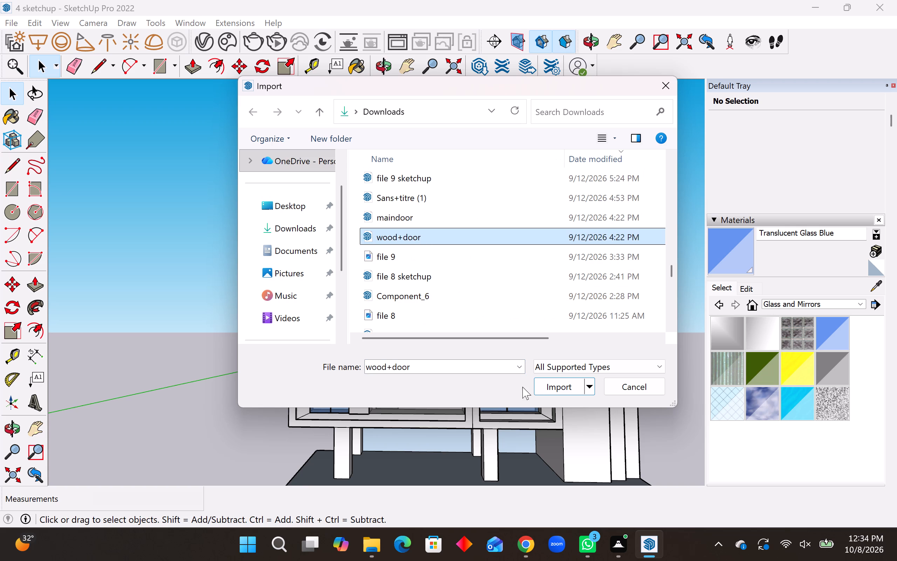
click(535, 385)
middle_drag(441, 313, 440, 367)
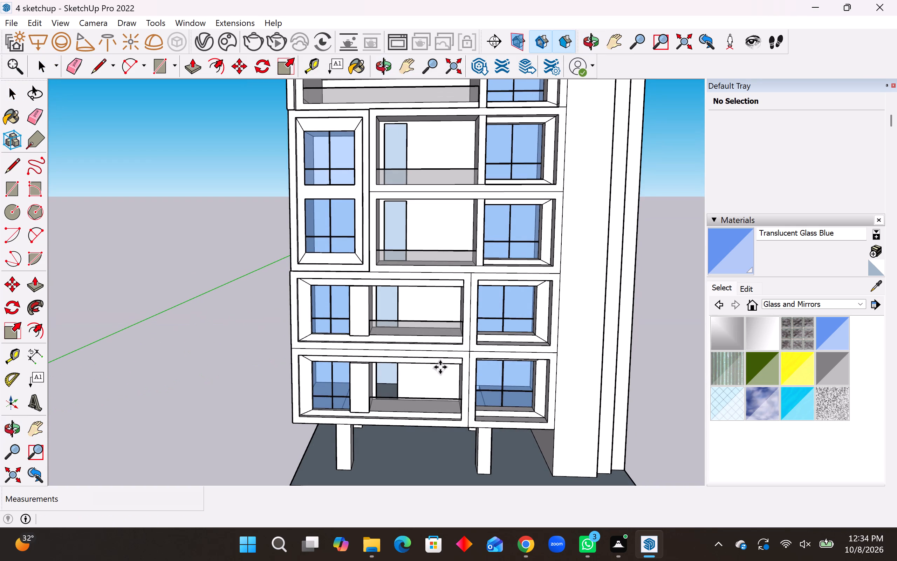
click(233, 322)
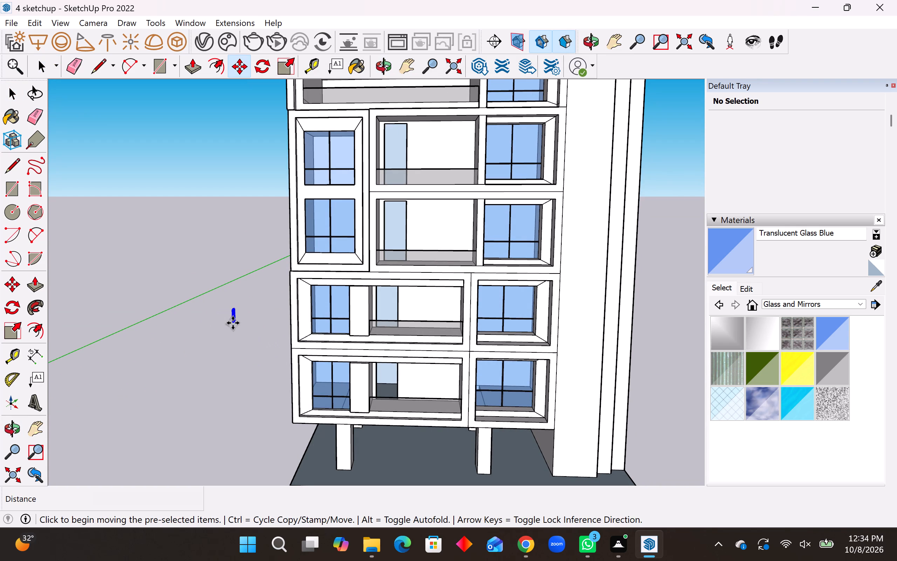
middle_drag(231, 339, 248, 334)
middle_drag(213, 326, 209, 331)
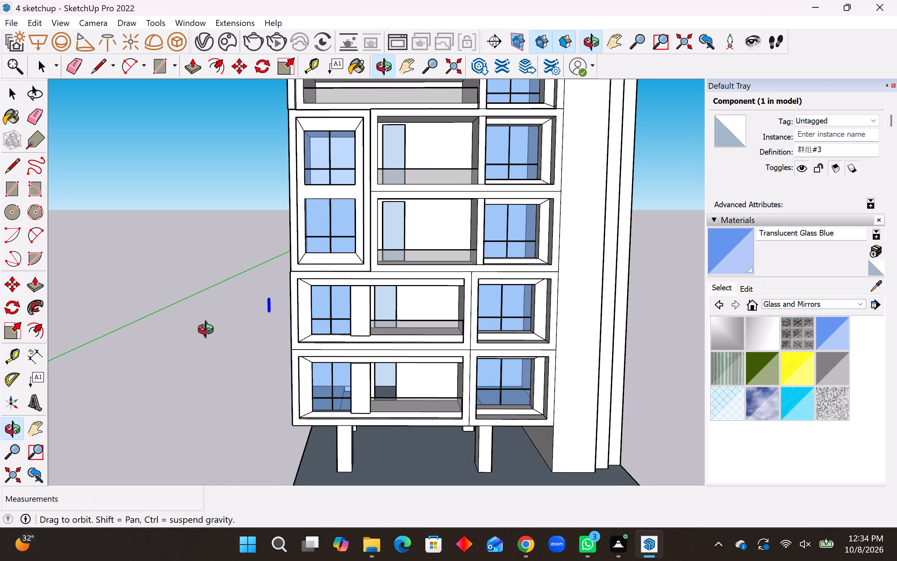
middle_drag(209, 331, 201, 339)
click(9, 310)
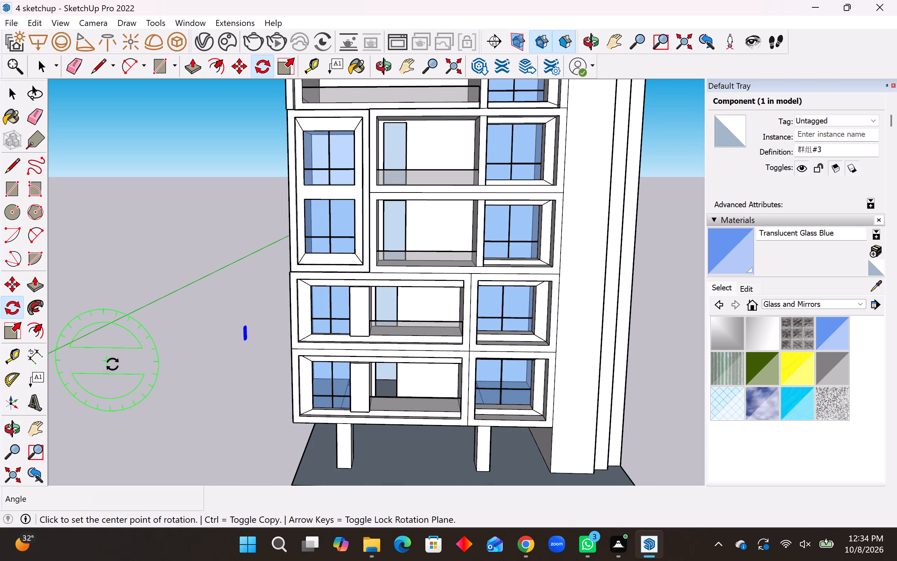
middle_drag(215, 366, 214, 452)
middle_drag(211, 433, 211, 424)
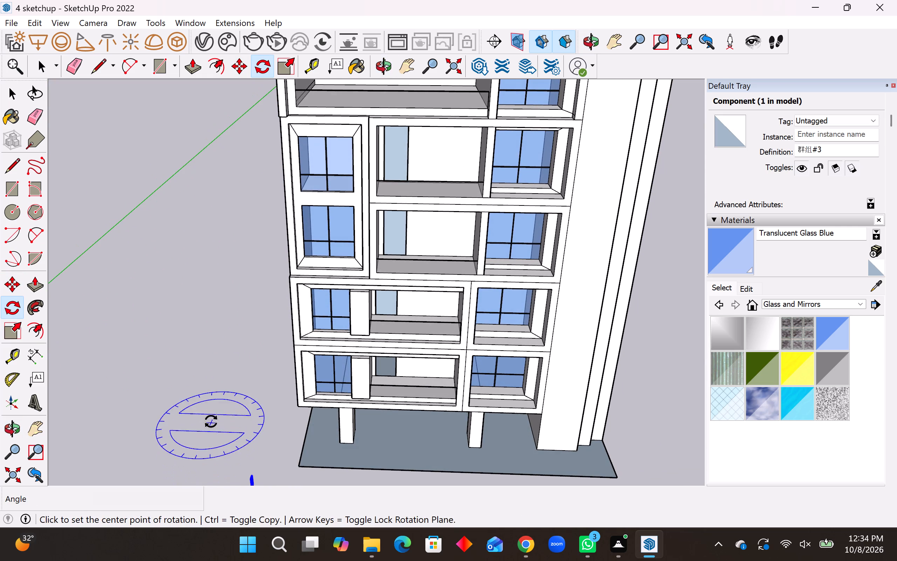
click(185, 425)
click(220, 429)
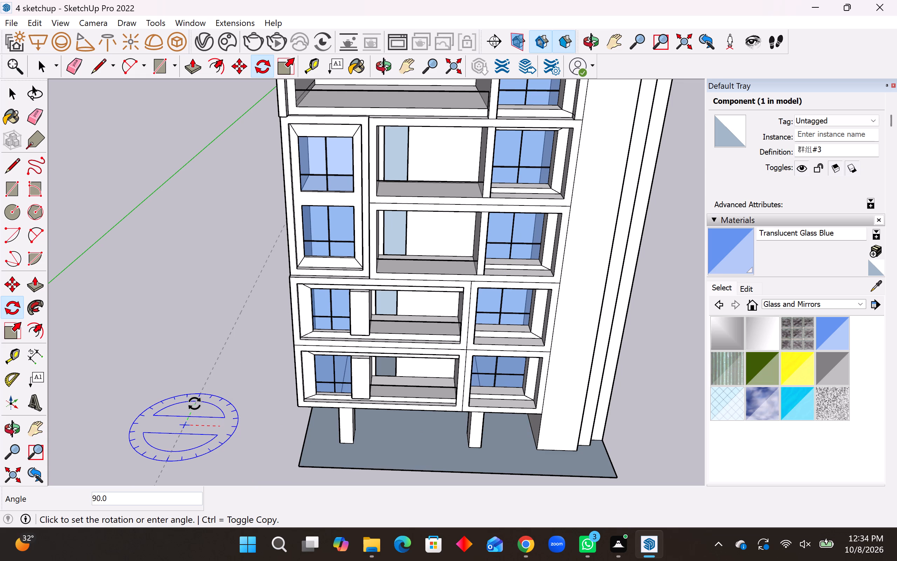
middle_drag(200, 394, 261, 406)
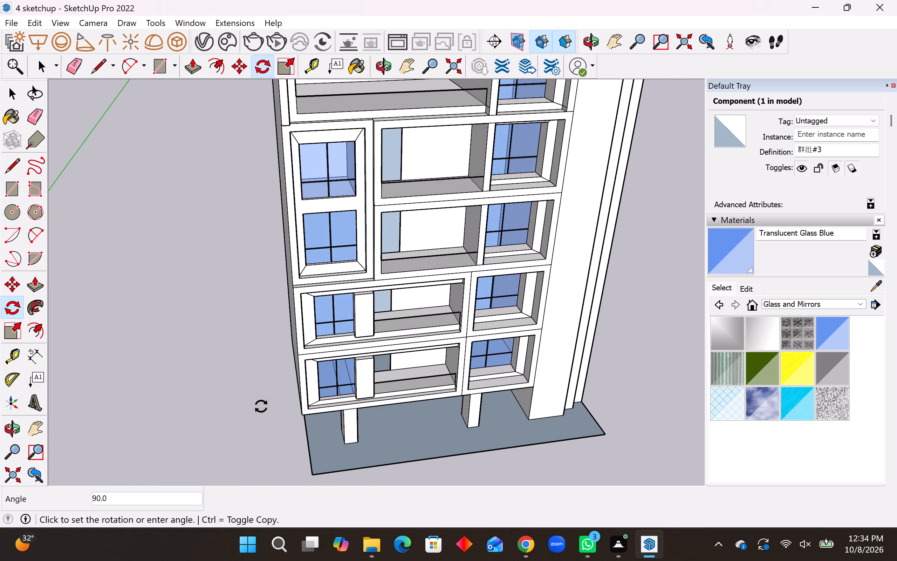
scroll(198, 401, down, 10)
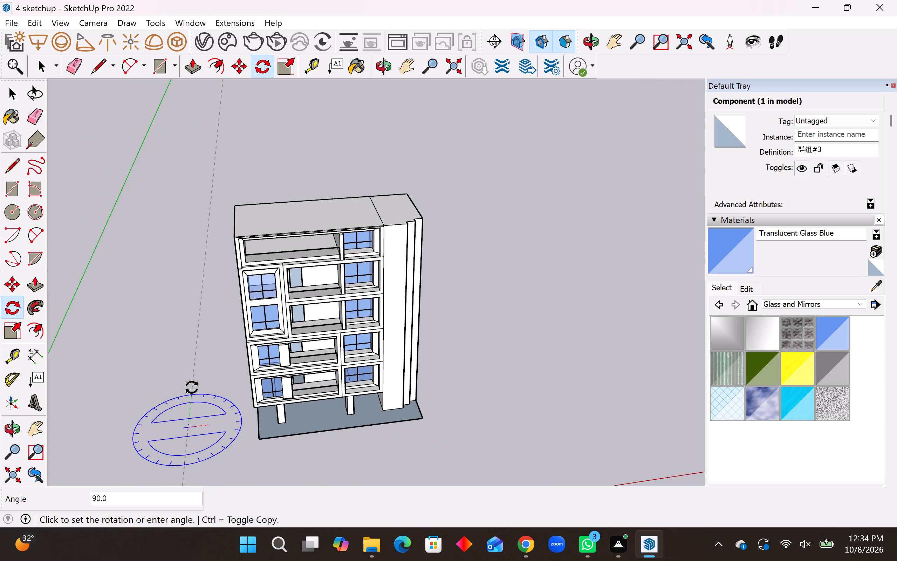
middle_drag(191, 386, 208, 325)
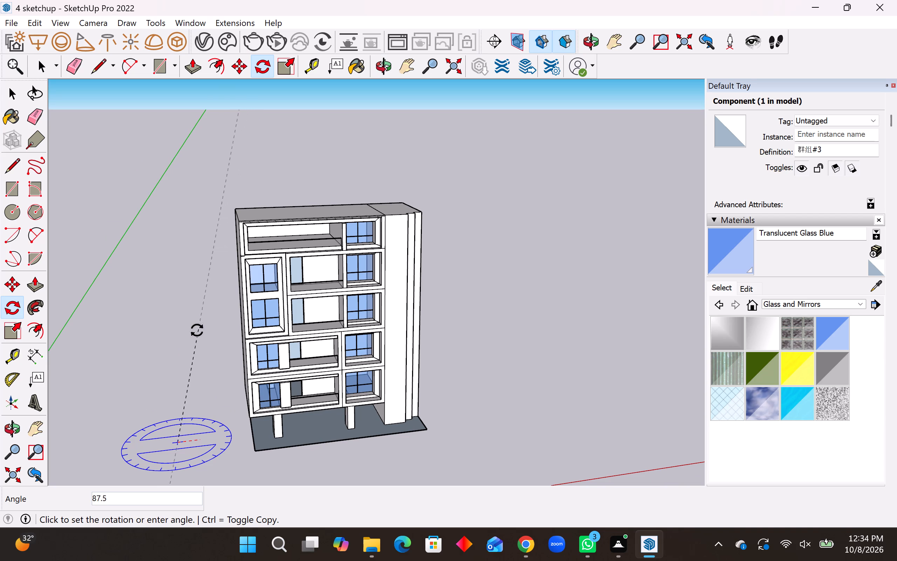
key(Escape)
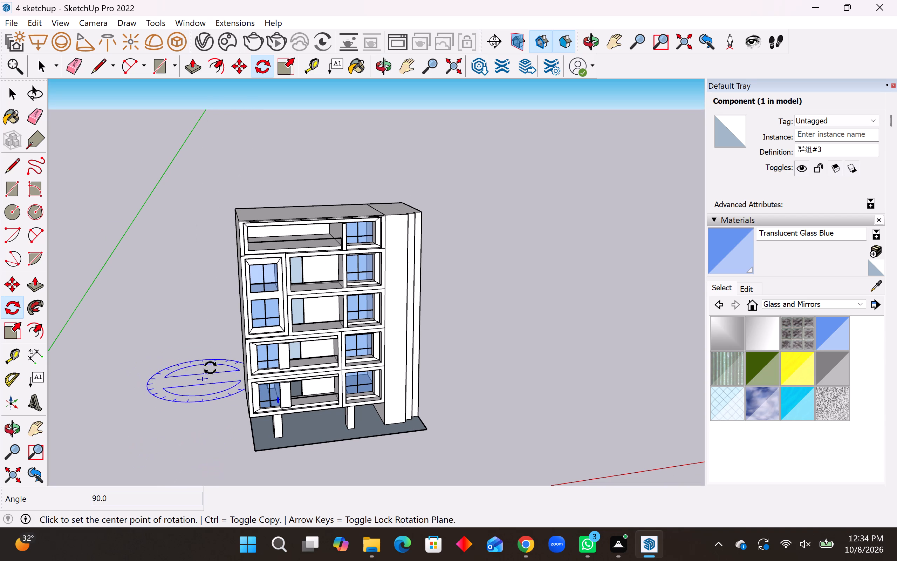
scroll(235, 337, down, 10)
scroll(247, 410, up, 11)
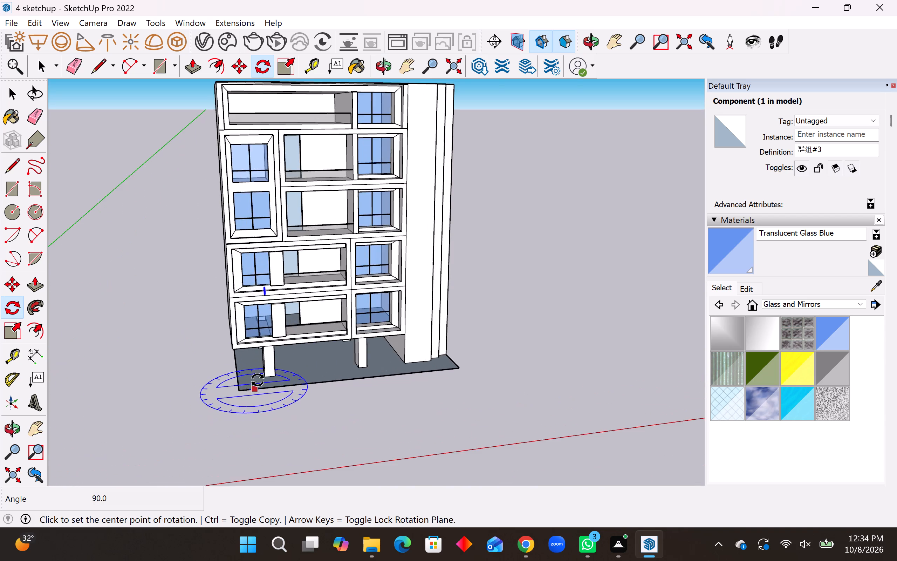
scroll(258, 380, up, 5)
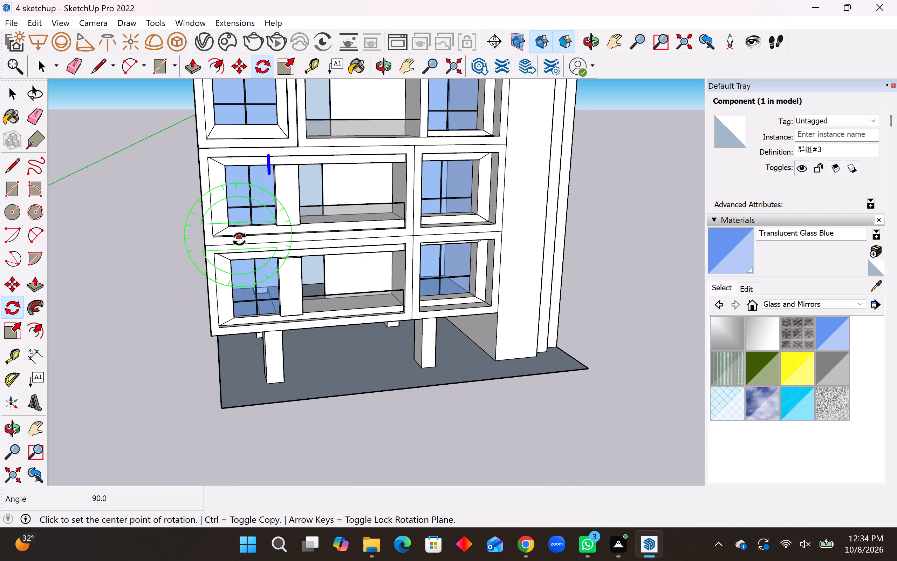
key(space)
Move the imported door about 300' 10" across to the open ground past the building's stepped side wall.
key(m)
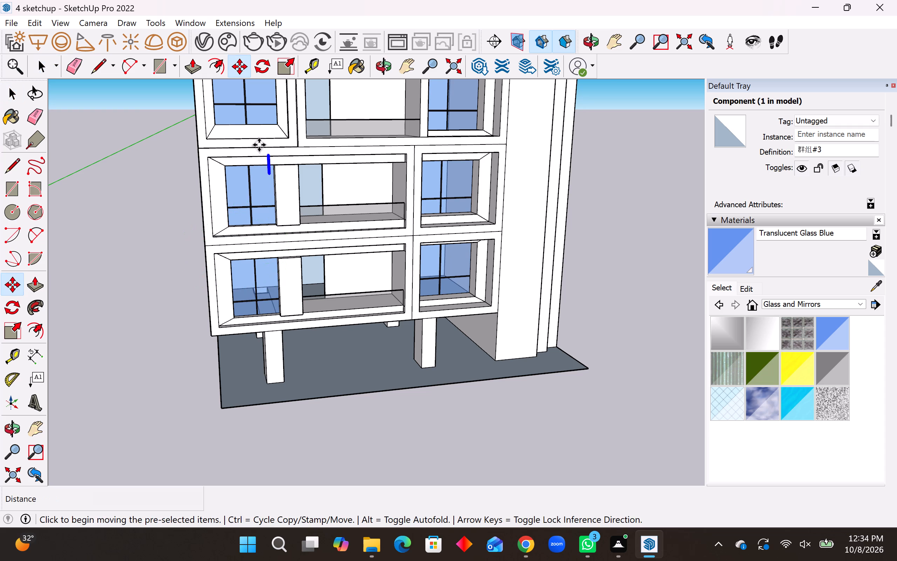
scroll(308, 169, up, 1)
scroll(299, 196, up, 7)
scroll(337, 189, down, 4)
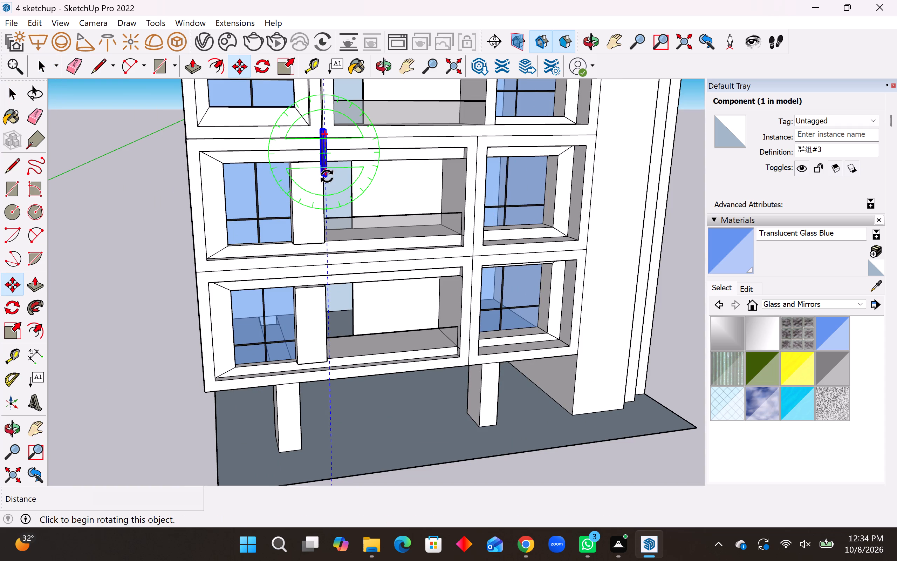
key(m)
click(328, 179)
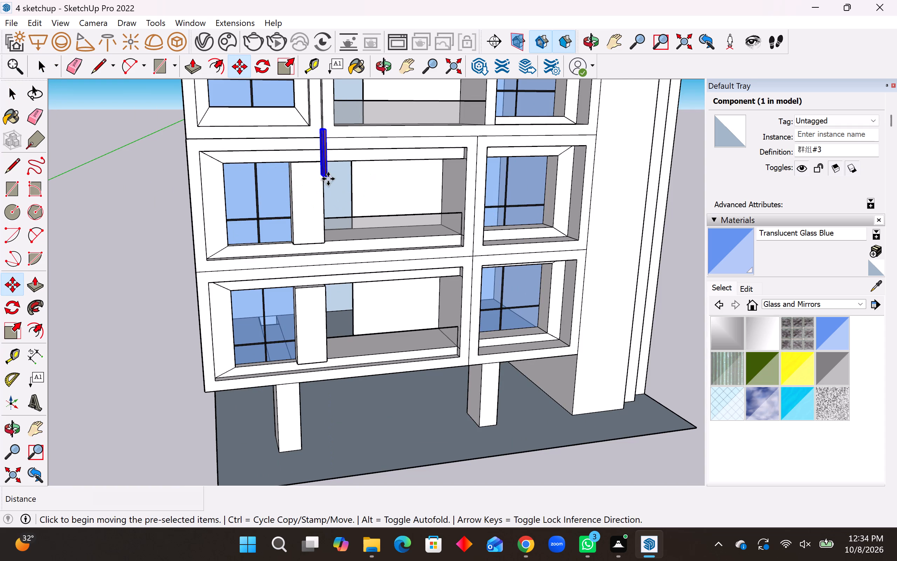
scroll(222, 238, down, 9)
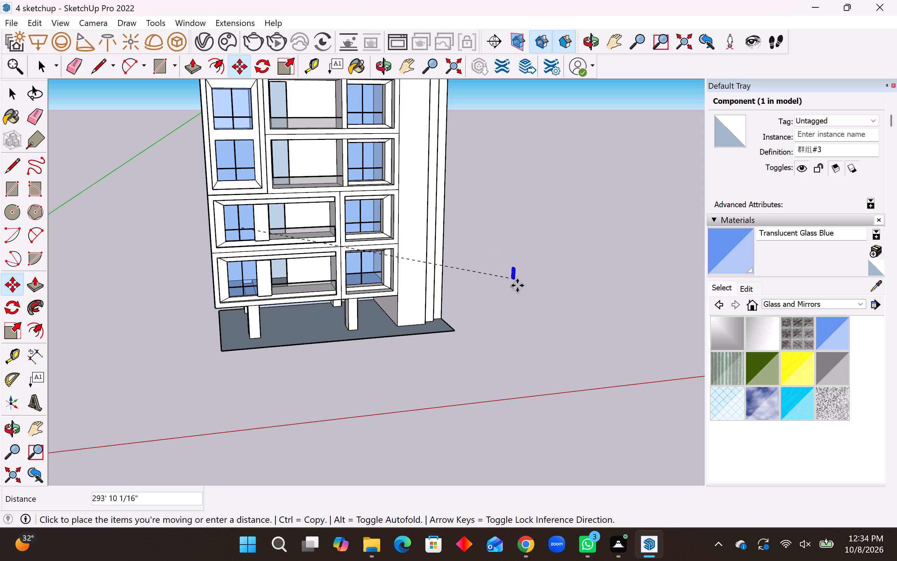
click(519, 289)
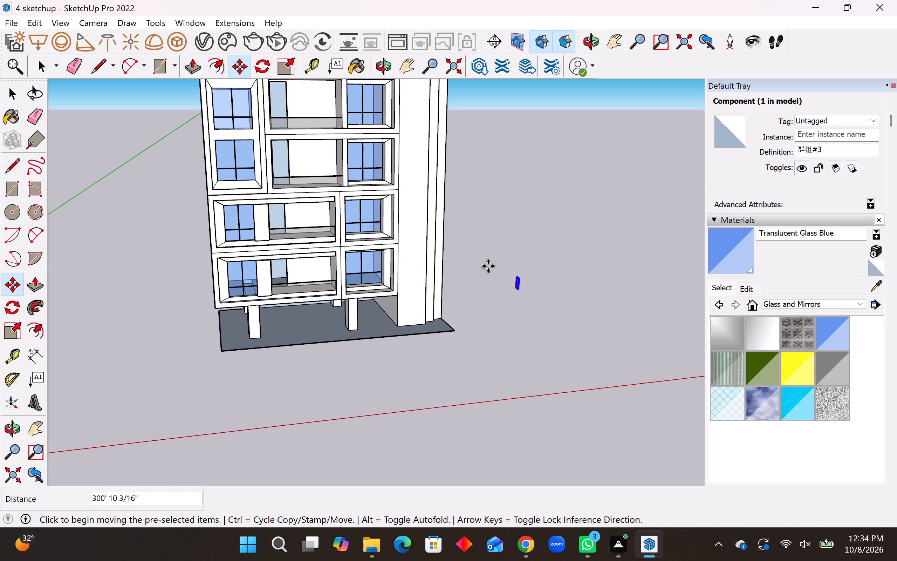